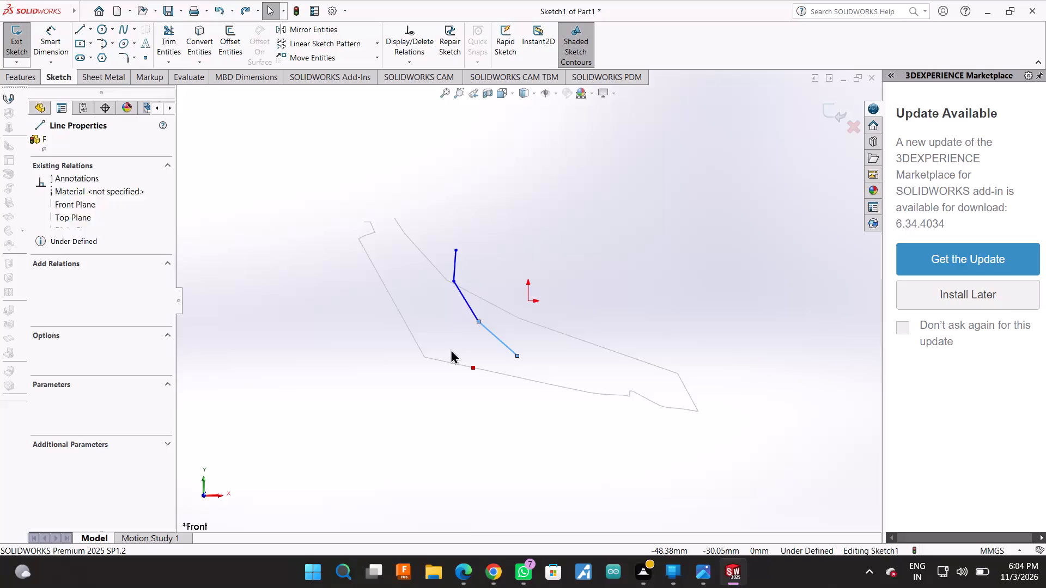
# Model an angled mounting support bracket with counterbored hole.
# Undo the connected lines drawn in the sketch, back to before the sketch was started.
pyautogui.hotkey('ctrl', 'z')
pyautogui.hotkey('ctrl', 'z')
pyautogui.hotkey('ctrl', 'z')
pyautogui.hotkey('ctrl', 'z')
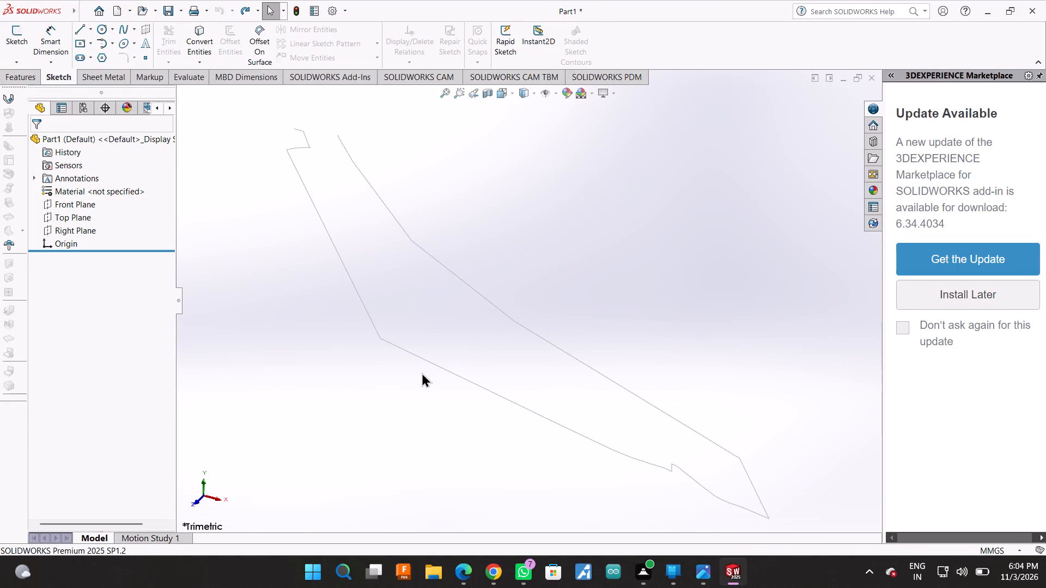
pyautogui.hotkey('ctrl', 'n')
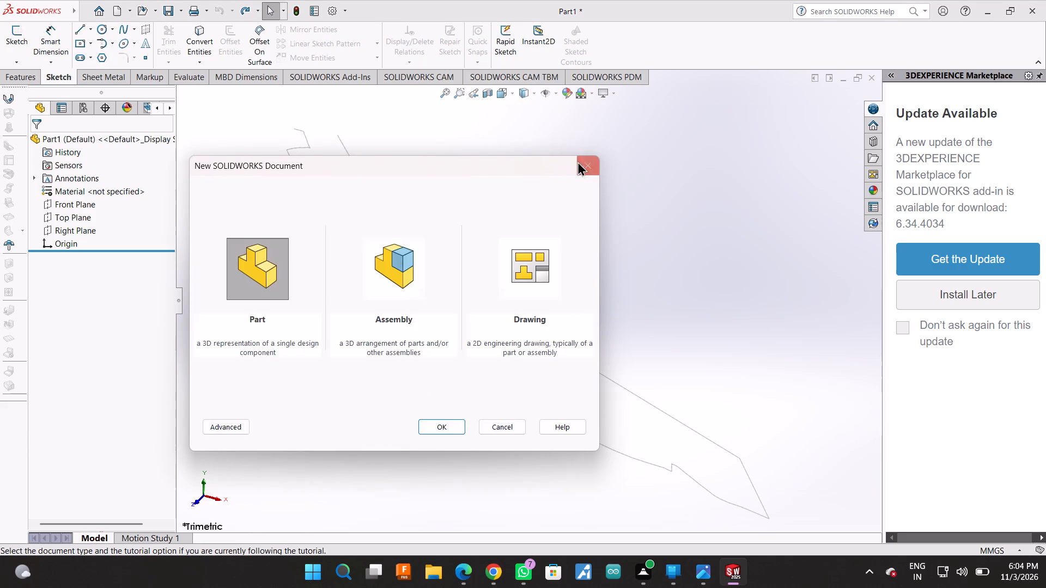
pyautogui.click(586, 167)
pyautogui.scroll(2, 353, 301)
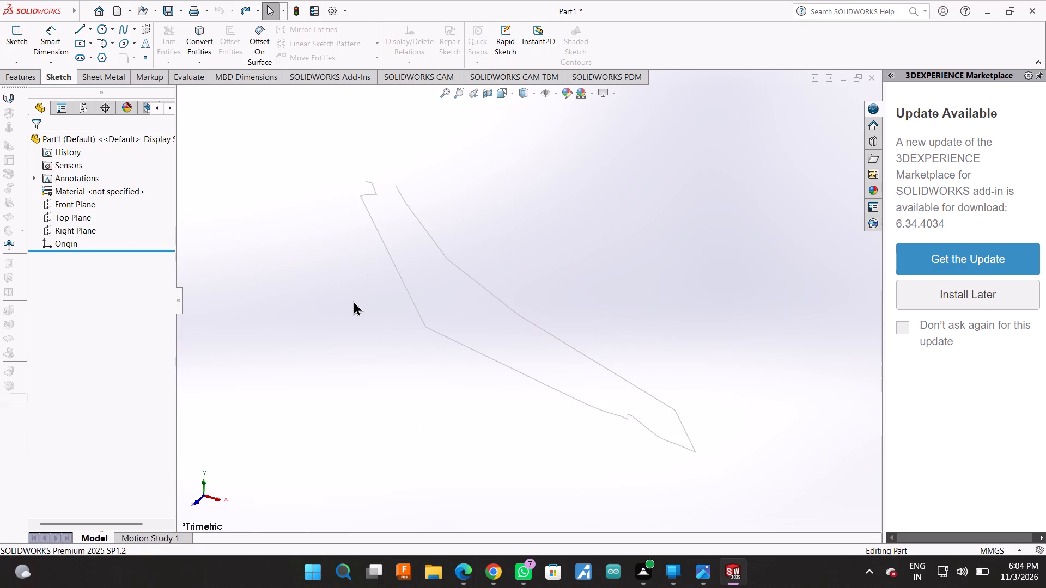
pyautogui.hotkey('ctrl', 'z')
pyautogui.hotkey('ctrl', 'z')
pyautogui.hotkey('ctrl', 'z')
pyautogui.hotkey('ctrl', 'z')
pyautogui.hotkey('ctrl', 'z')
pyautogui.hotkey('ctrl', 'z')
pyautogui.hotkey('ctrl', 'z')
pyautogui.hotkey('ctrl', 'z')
# Create a new part document.
pyautogui.hotkey('ctrl', 'n')
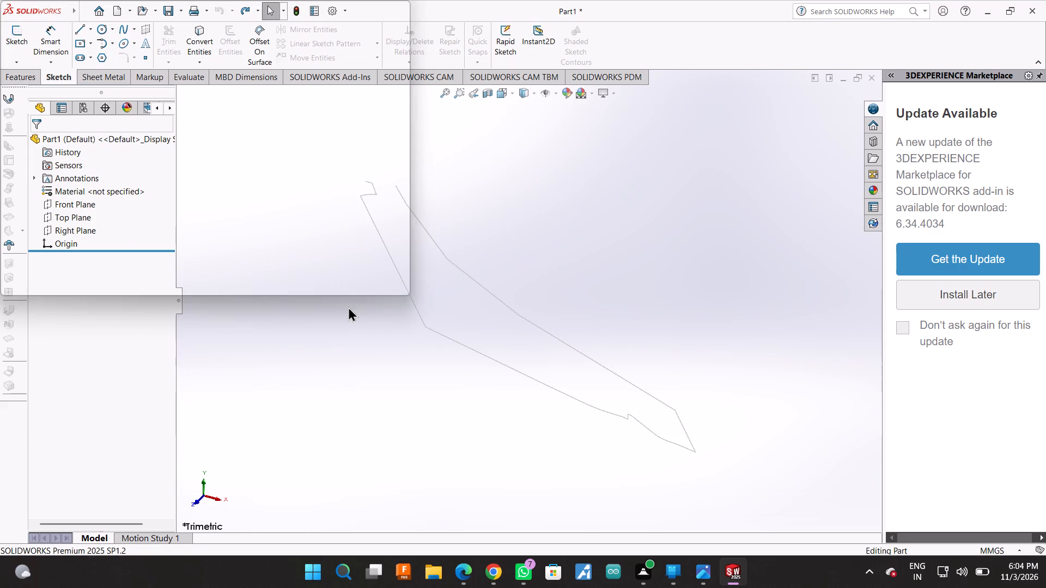
pyautogui.click(440, 433)
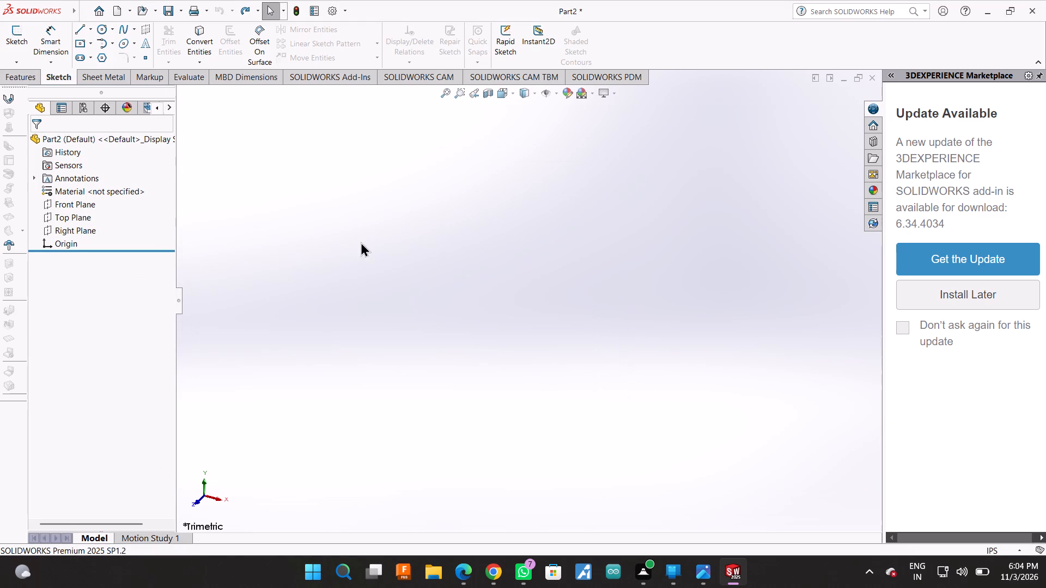
# Set the new part's unit system to MMGS (millimeter, gram, second).
pyautogui.moveTo(883, 341); pyautogui.dragTo(1045, 348)
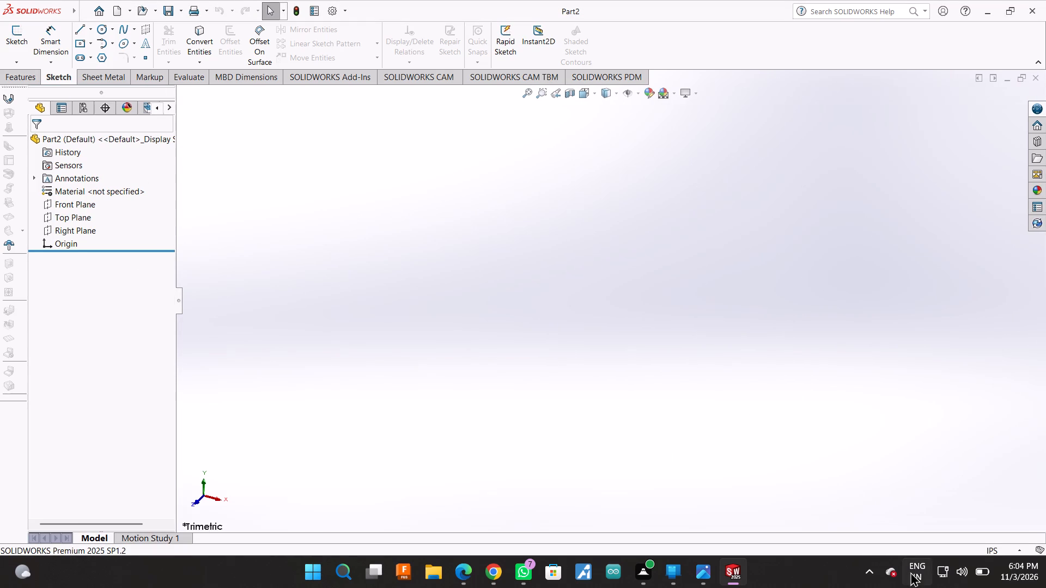
pyautogui.click(971, 549)
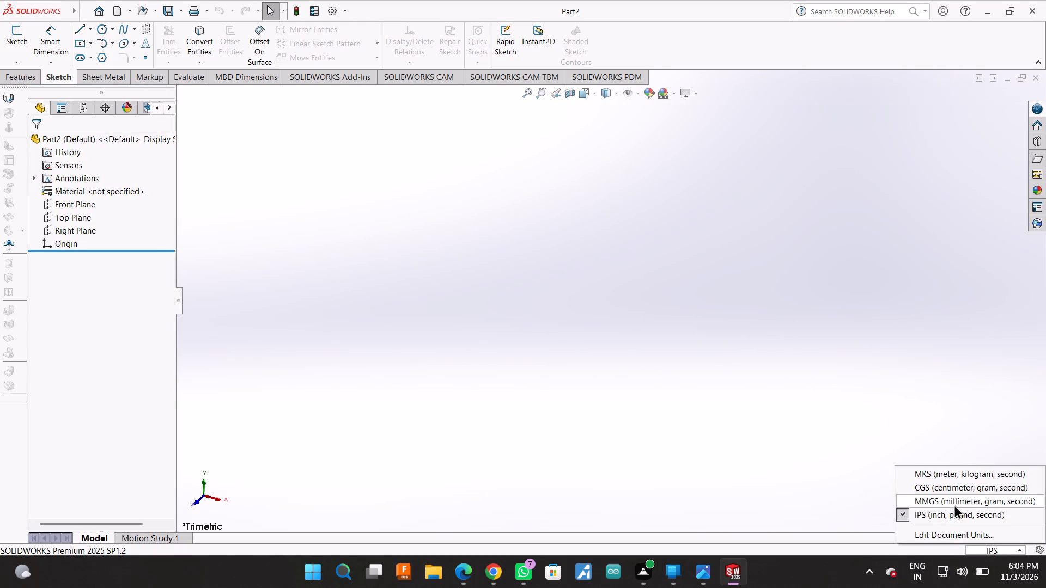
pyautogui.click(954, 504)
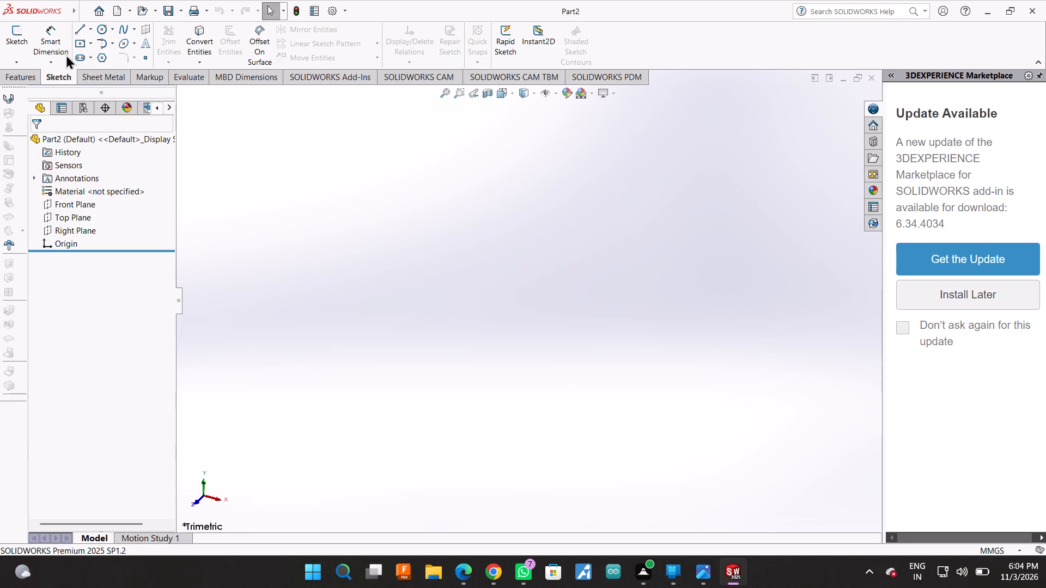
# On the Top Plane, sketch a closed rectangle around the origin from four lines, about 120 mm wide and 69 mm high.
pyautogui.click(53, 71)
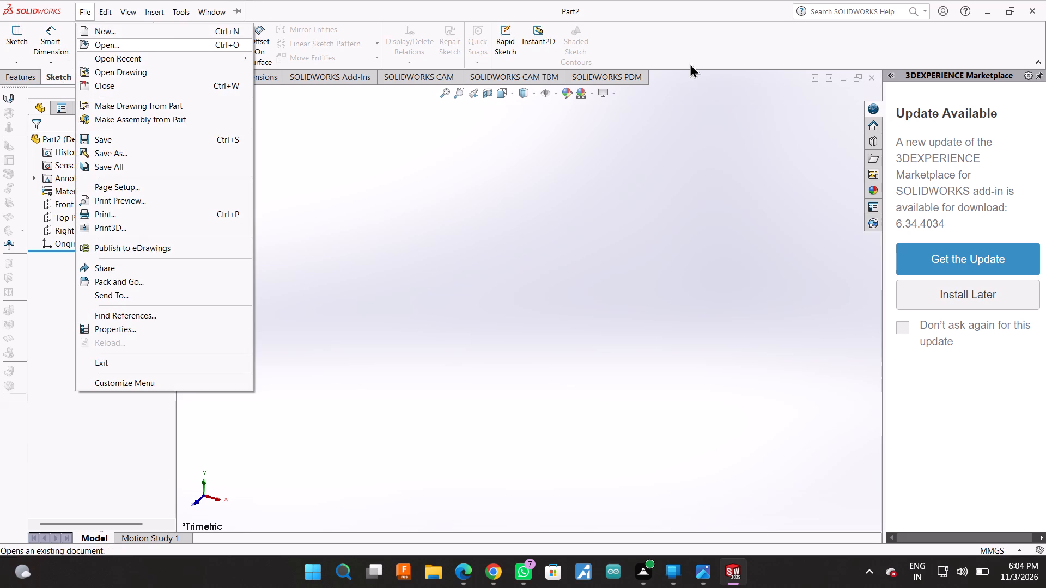
pyautogui.click(690, 64)
pyautogui.click(81, 24)
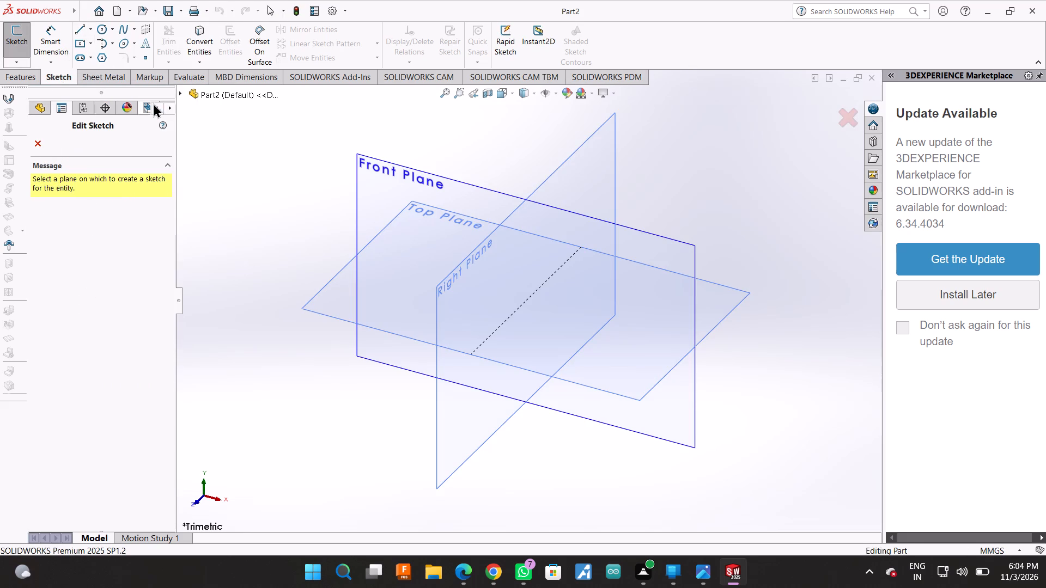
pyautogui.click(180, 90)
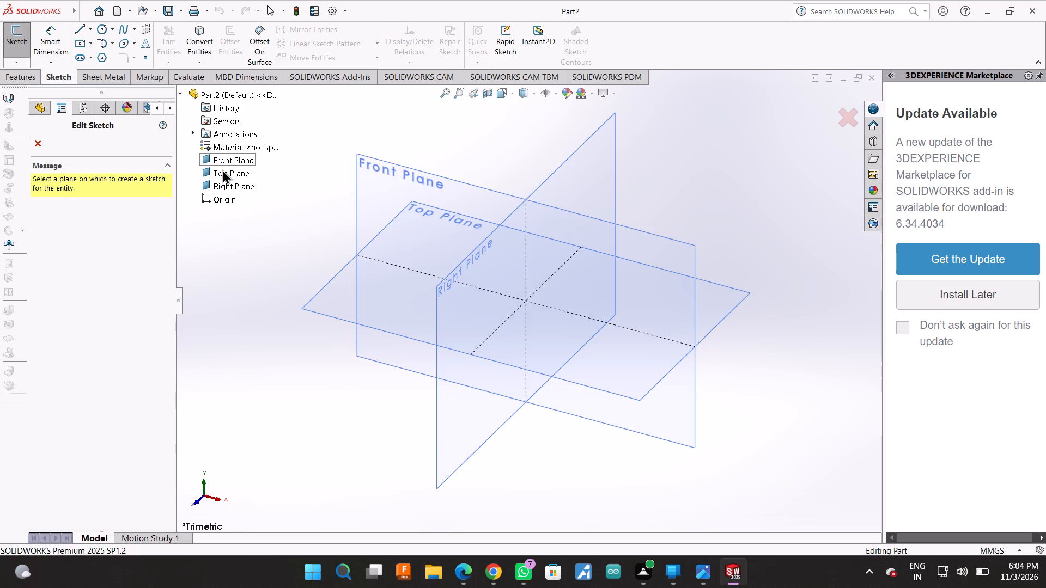
pyautogui.click(222, 169)
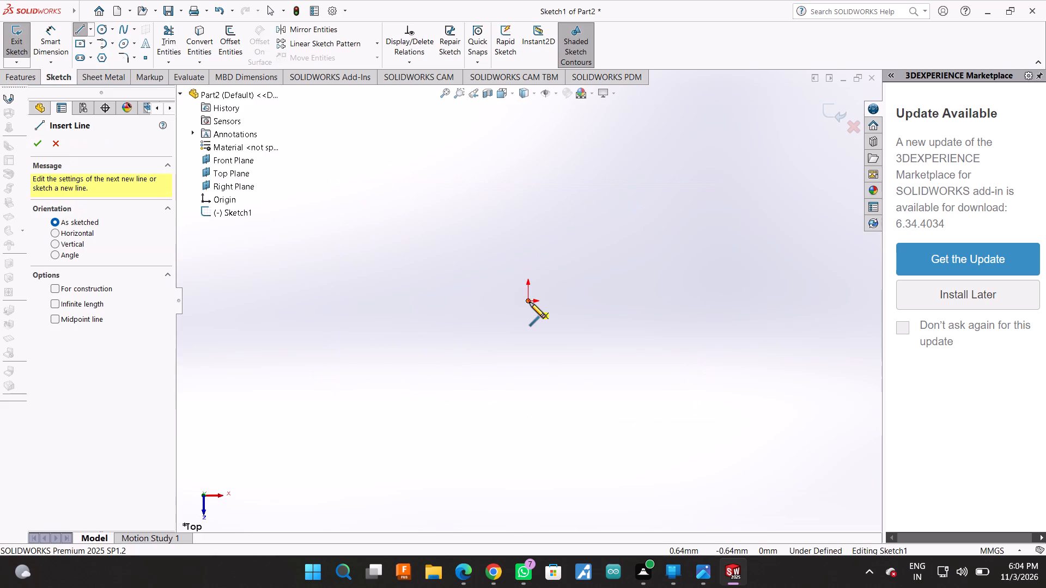
pyautogui.click(457, 212)
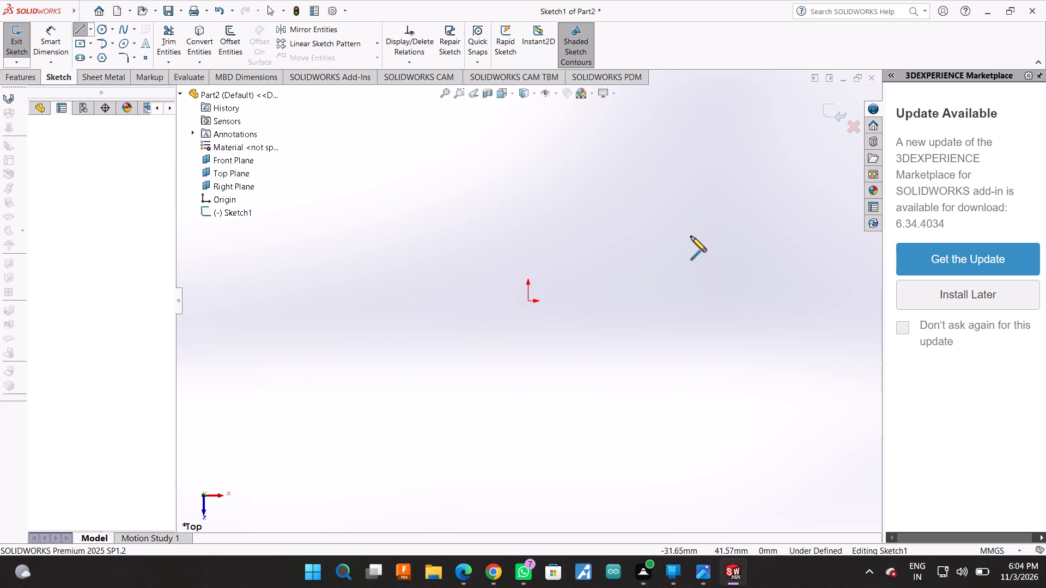
pyautogui.click(714, 212)
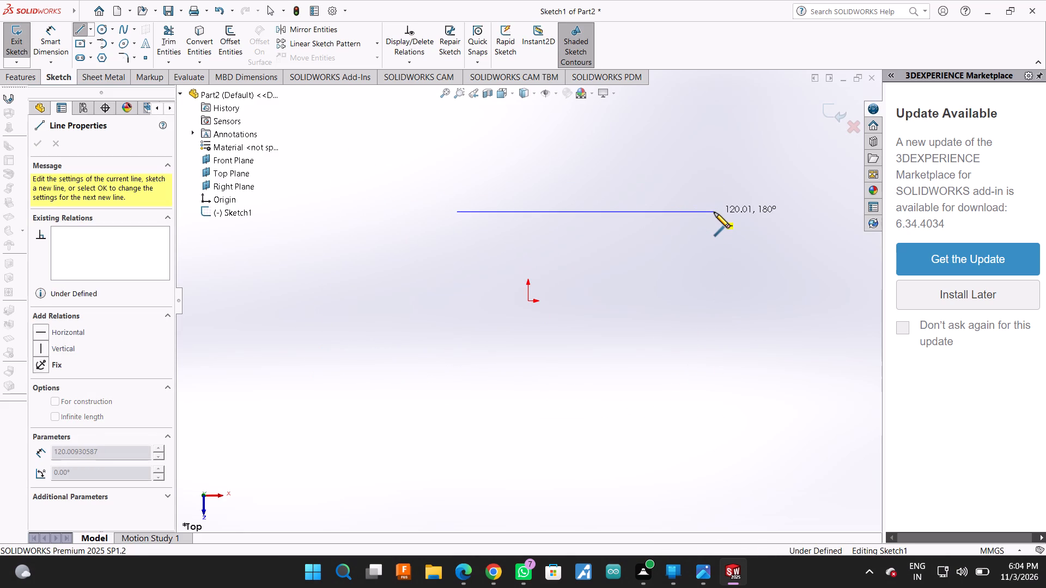
pyautogui.click(716, 360)
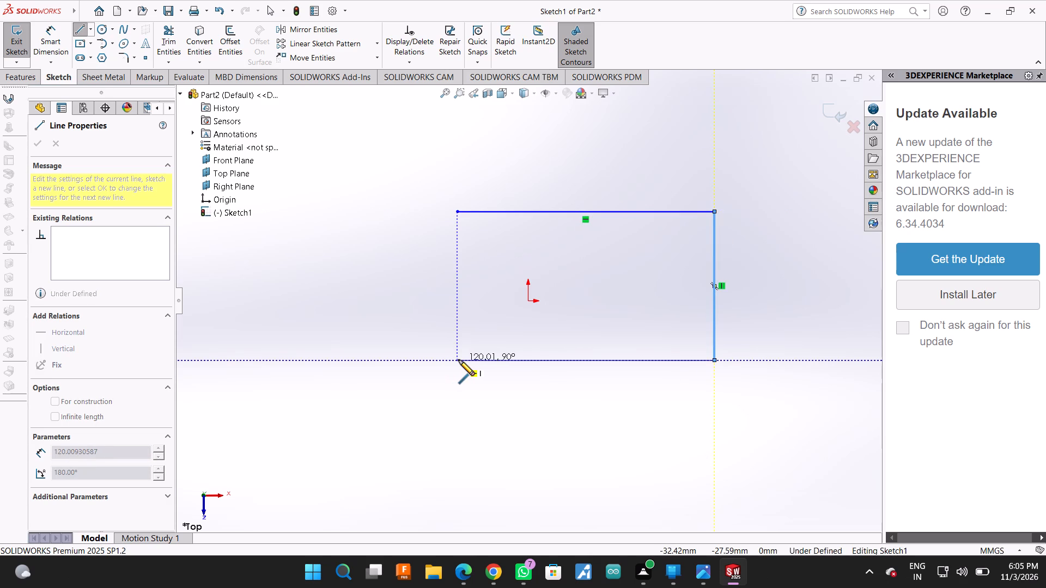
pyautogui.click(459, 360)
pyautogui.click(460, 211)
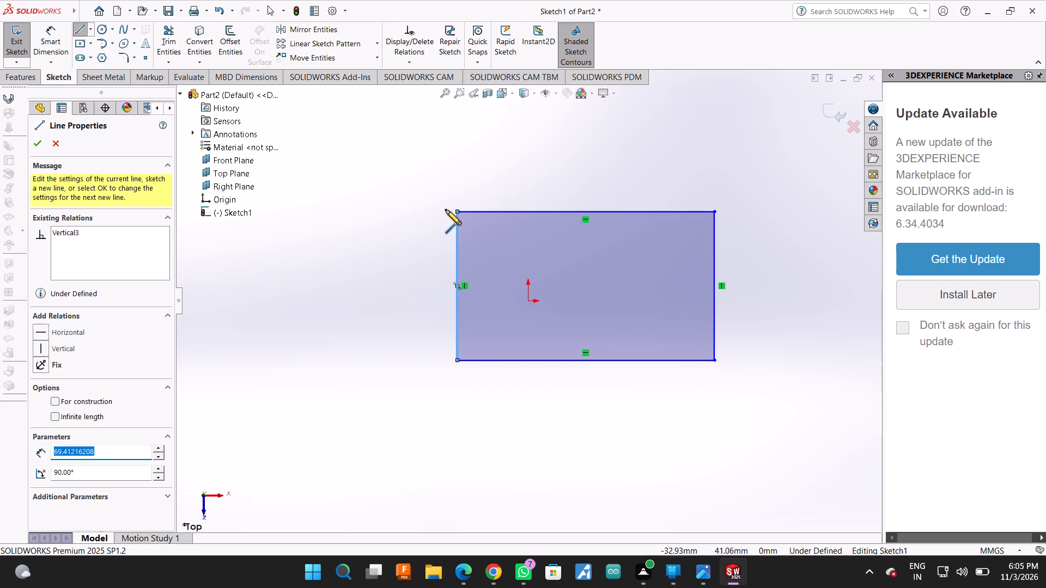
# Draw two diagonal lines joining the opposite corners of the rectangle.
pyautogui.click(459, 212)
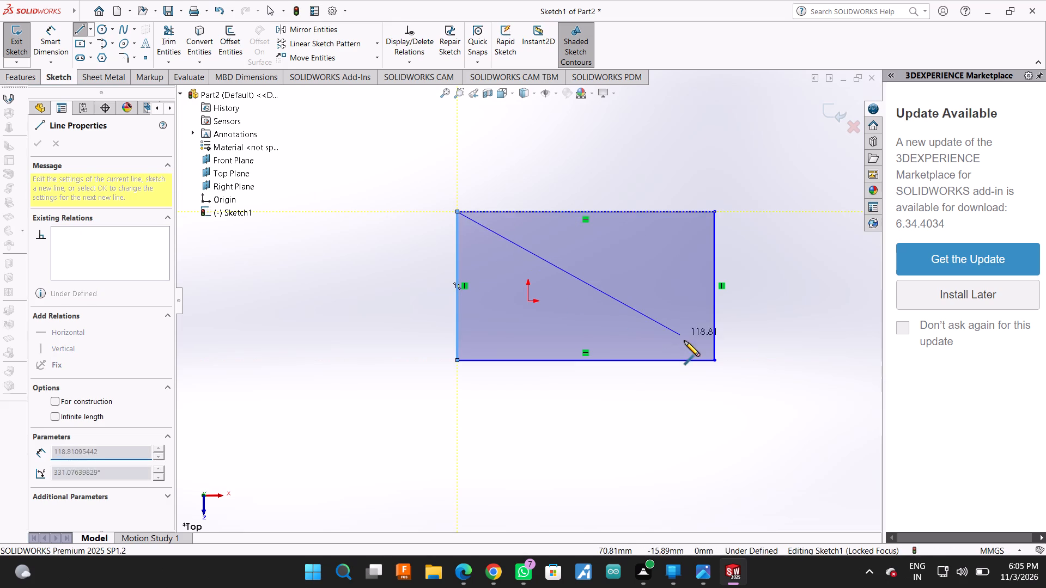
pyautogui.click(715, 362)
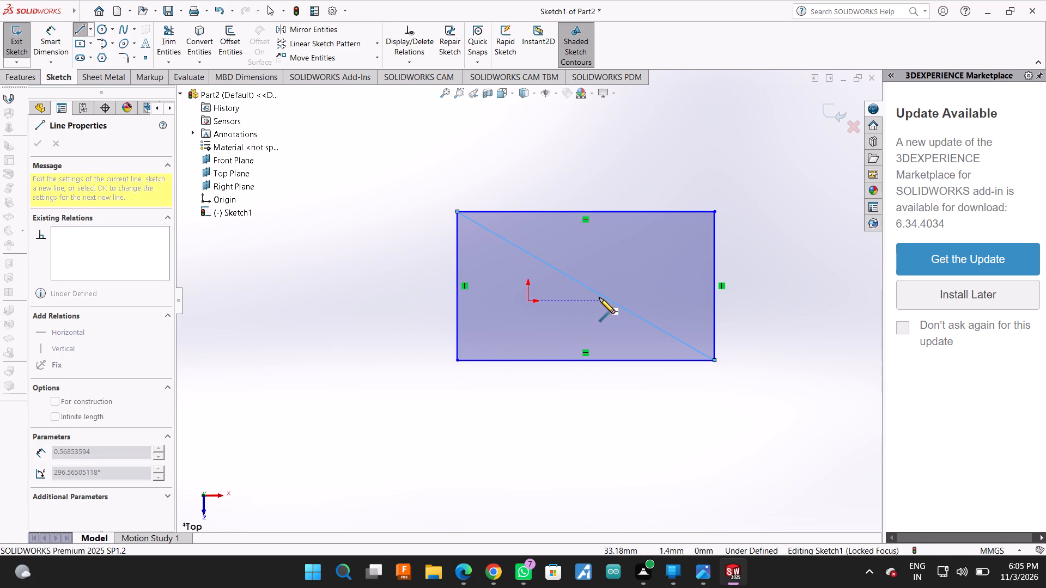
pyautogui.click(457, 361)
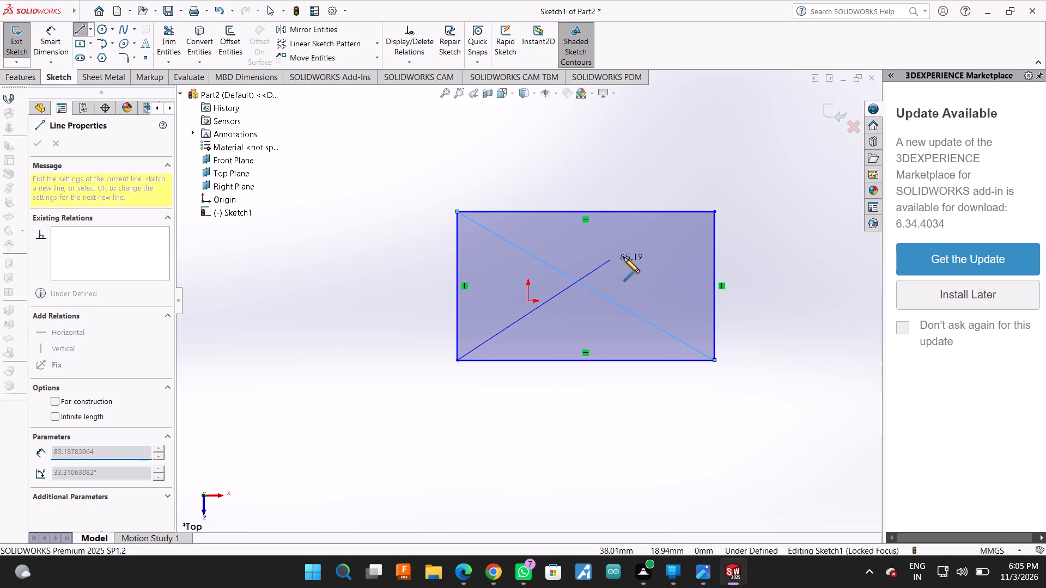
pyautogui.click(715, 211)
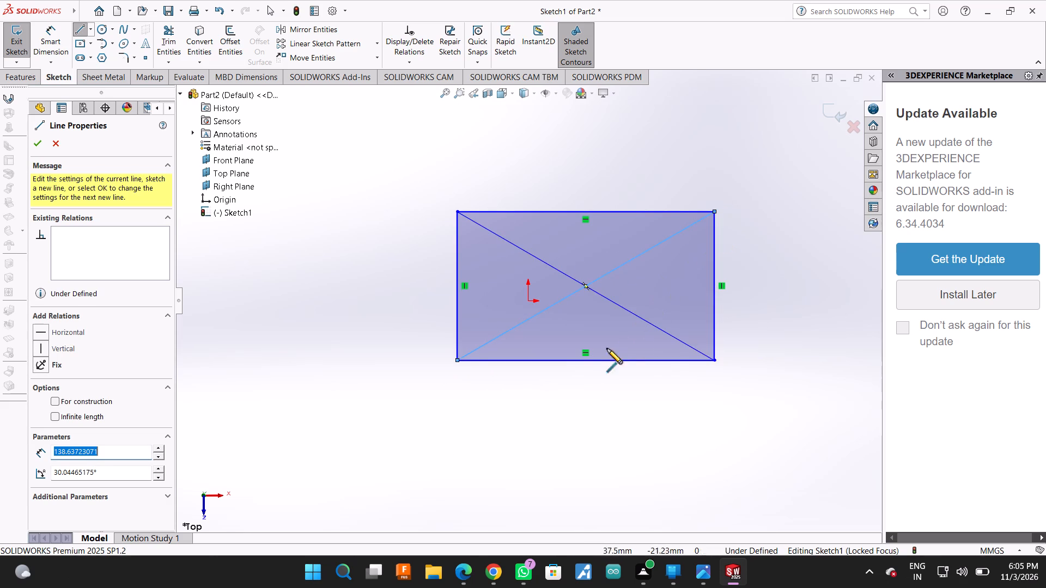
pyautogui.press('Escape')
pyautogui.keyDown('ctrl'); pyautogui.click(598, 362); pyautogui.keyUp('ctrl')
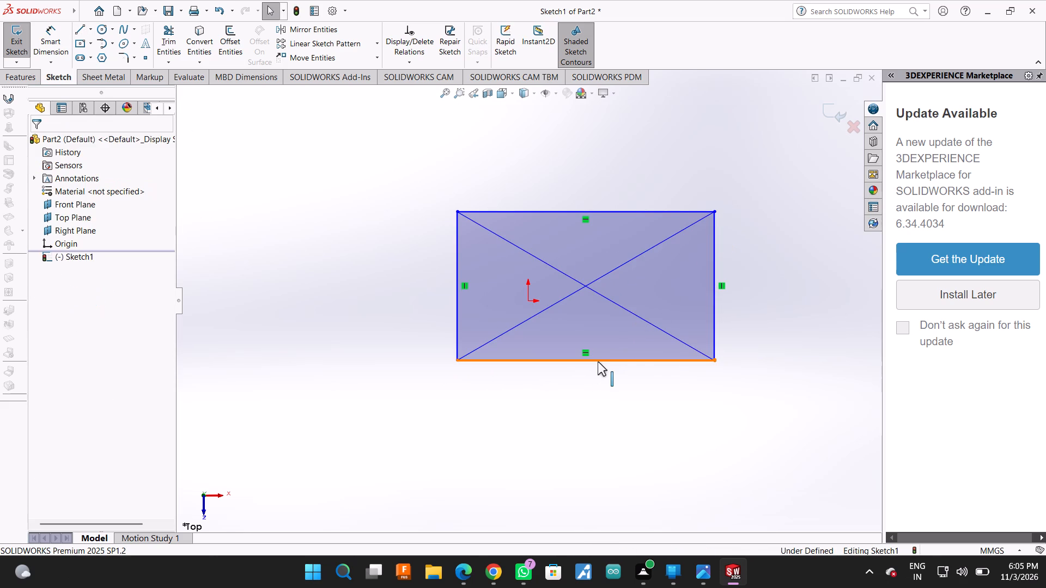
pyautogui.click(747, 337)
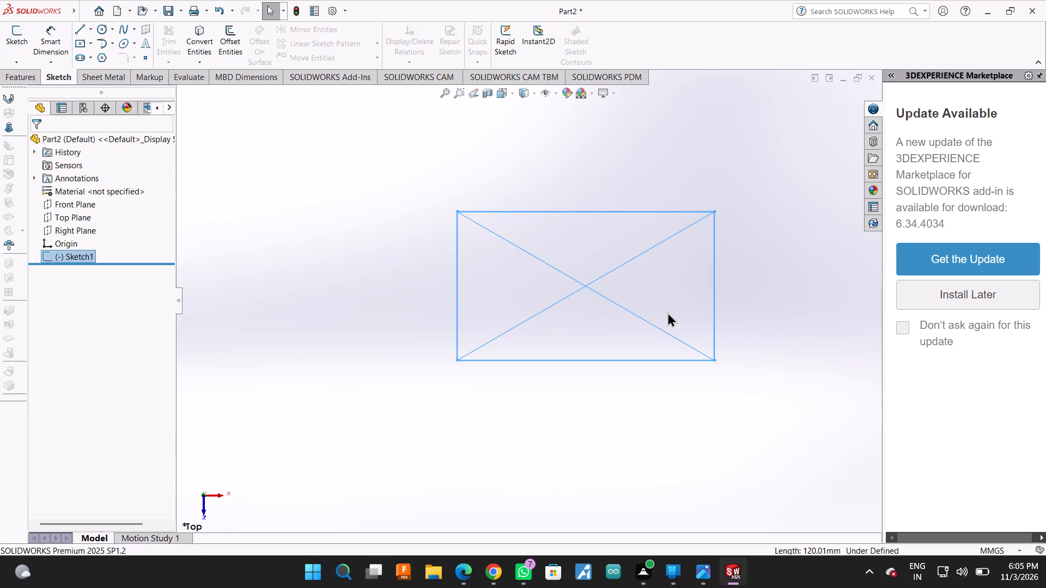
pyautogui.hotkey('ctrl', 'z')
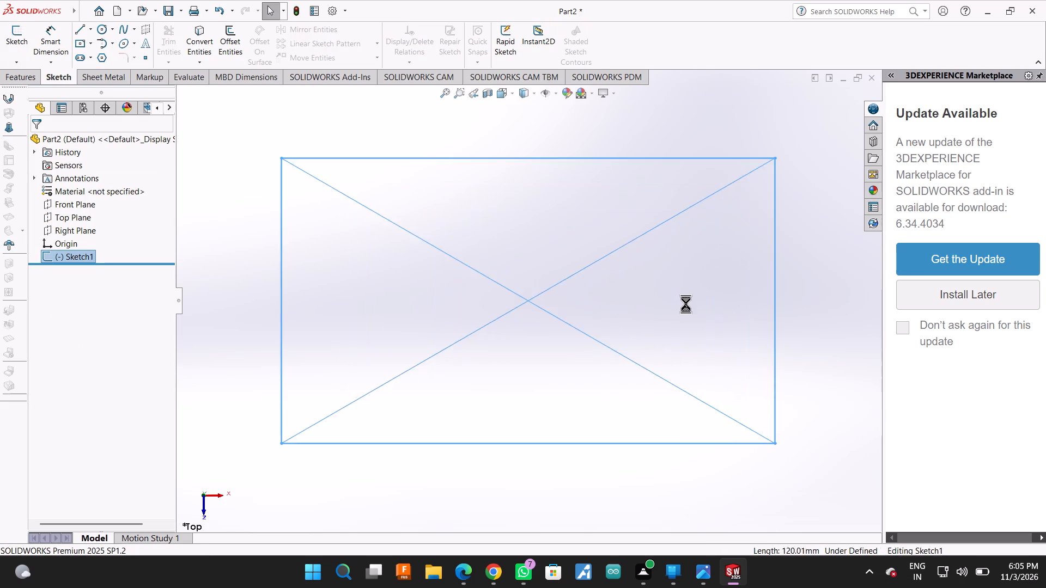
# Convert both diagonals of the rectangle to construction lines.
pyautogui.scroll(2, 563, 294)
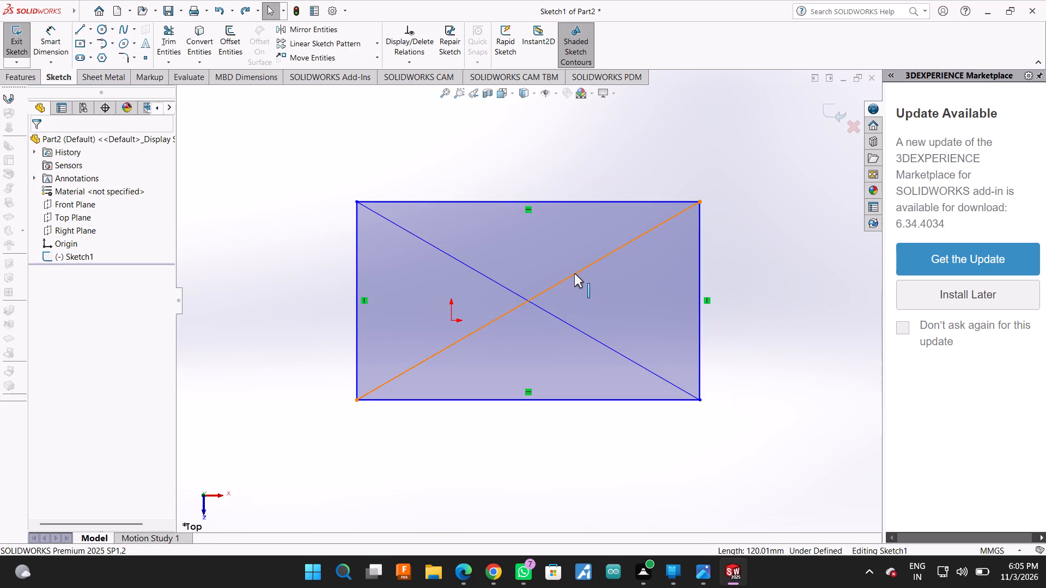
pyautogui.keyDown('ctrl'); pyautogui.click(574, 273); pyautogui.keyUp('ctrl')
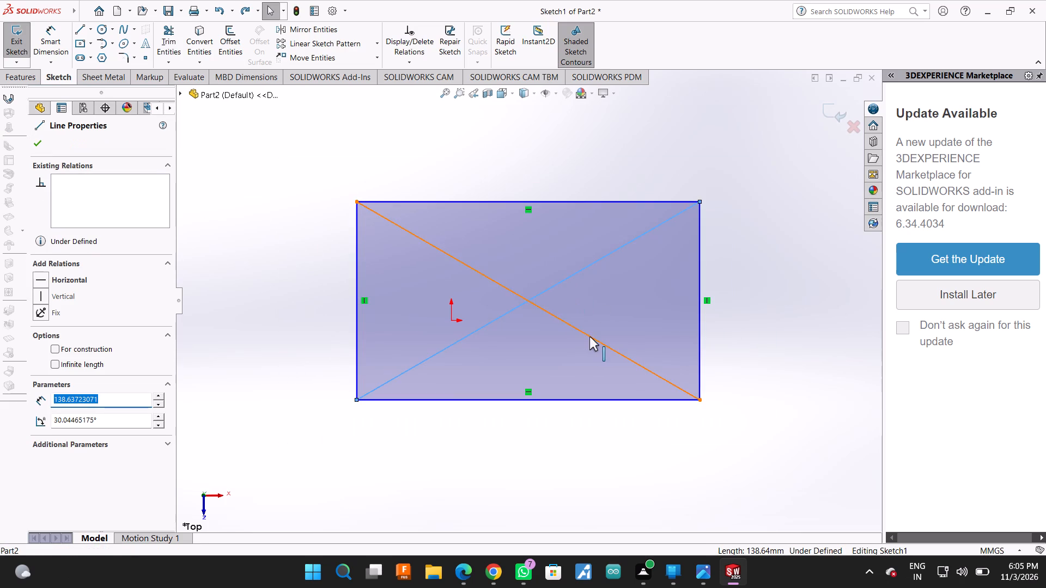
pyautogui.keyDown('ctrl'); pyautogui.click(589, 336); pyautogui.keyUp('ctrl')
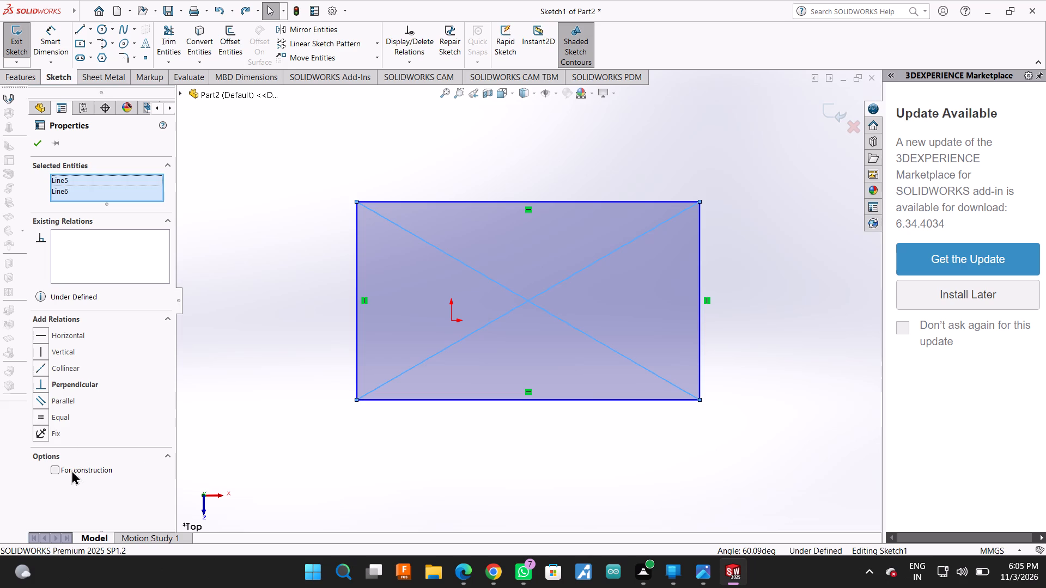
pyautogui.click(54, 467)
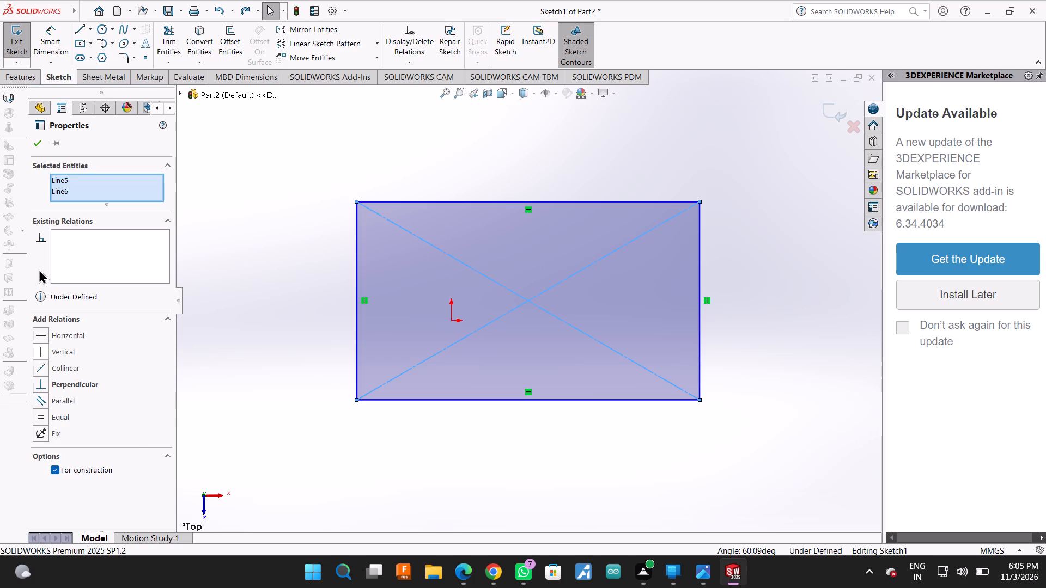
pyautogui.click(37, 139)
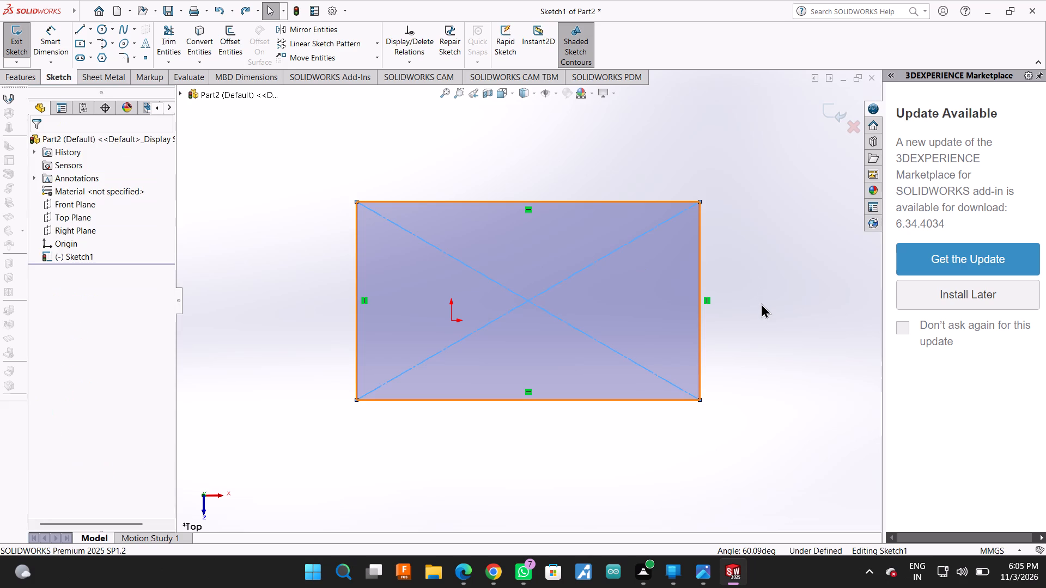
# Add a coincident relation between the diagonal rising to the upper-right corner and the origin.
pyautogui.scroll(2, 794, 418)
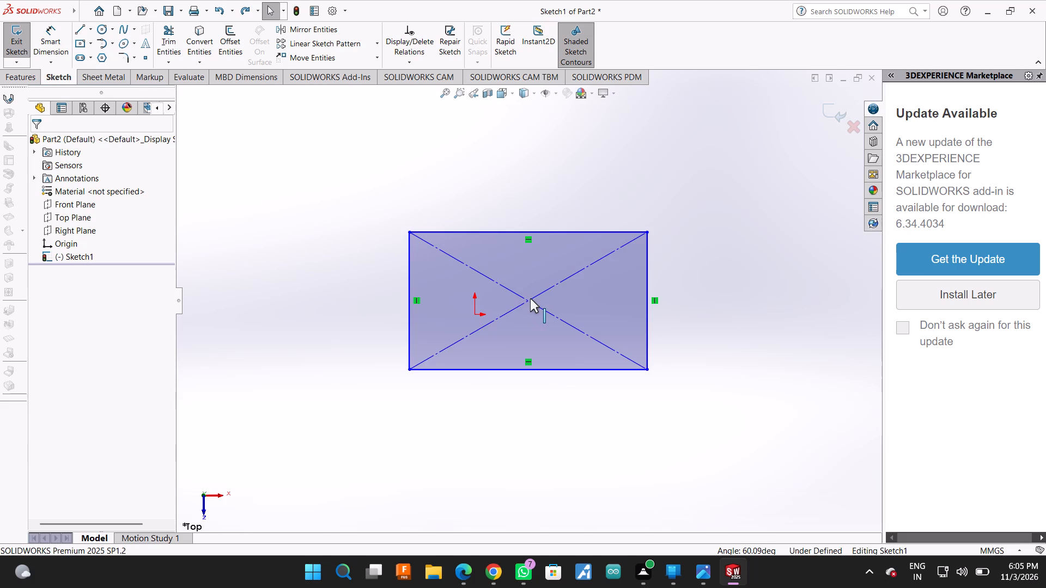
pyautogui.keyDown('ctrl'); pyautogui.moveTo(530, 298); pyautogui.dragTo(525, 298); pyautogui.keyUp('ctrl')
pyautogui.keyDown('ctrl'); pyautogui.click(472, 313); pyautogui.keyUp('ctrl')
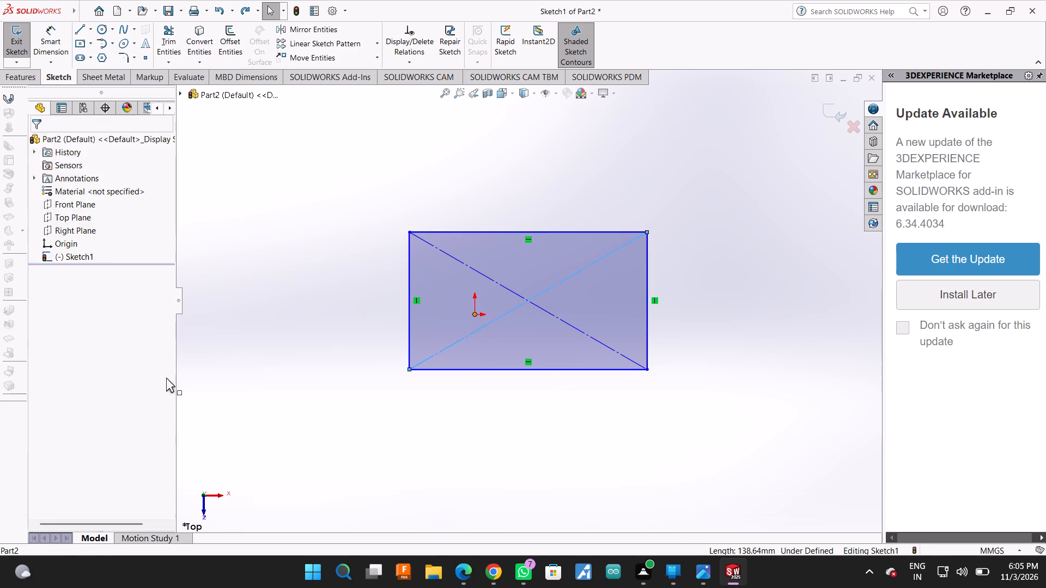
pyautogui.click(52, 350)
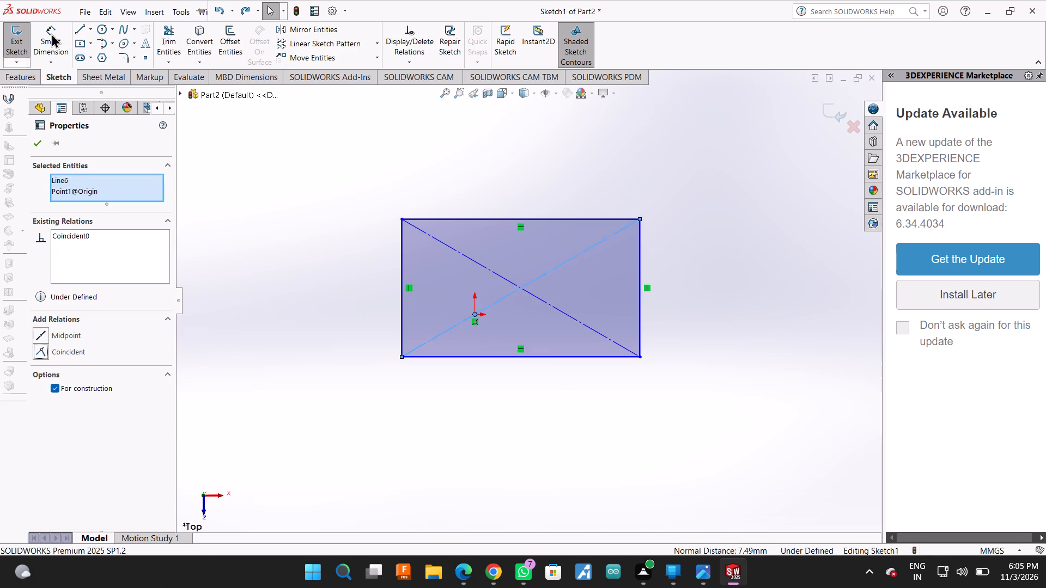
pyautogui.click(37, 139)
# Dimension the rectangle's bottom side and its right vertical side to 80 mm each.
pyautogui.click(52, 27)
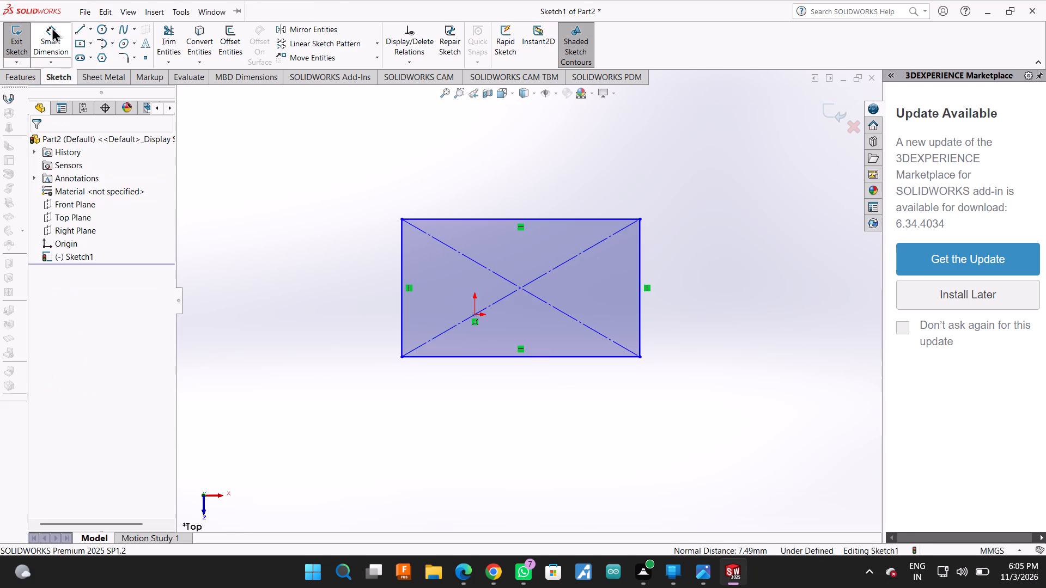
pyautogui.click(513, 356)
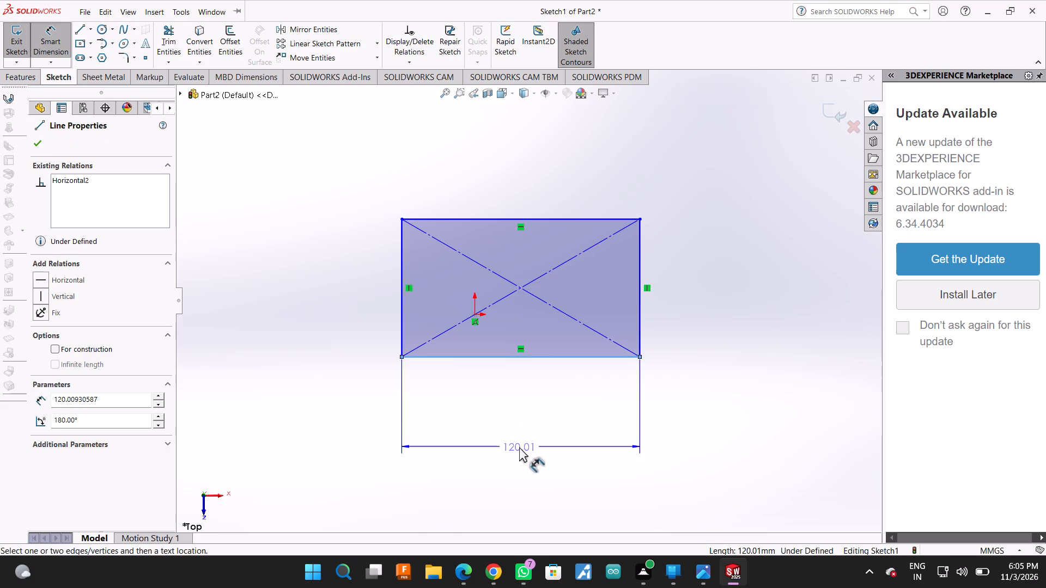
pyautogui.click(519, 447)
pyautogui.write('80')
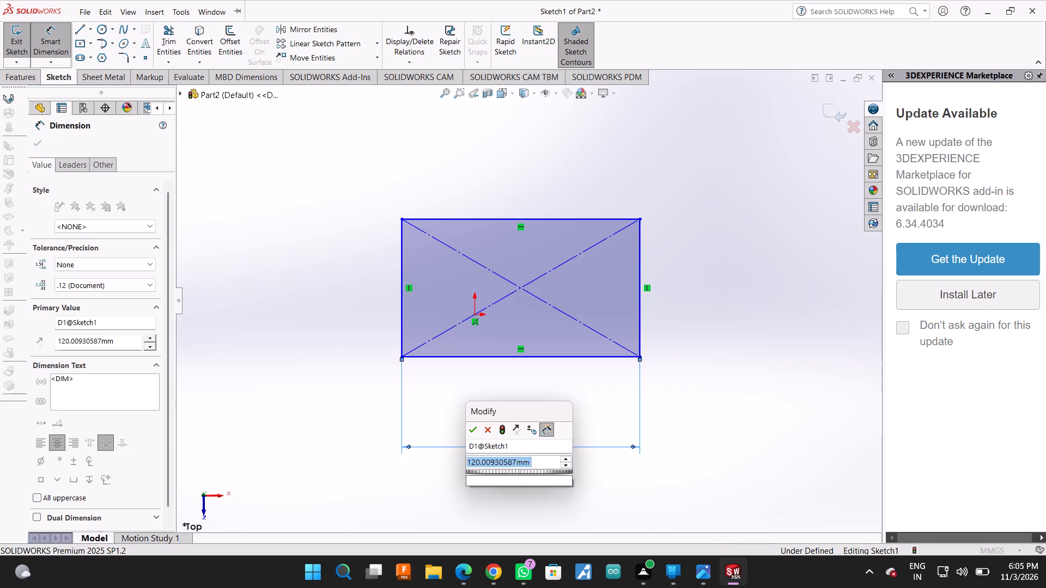
pyautogui.press('Return')
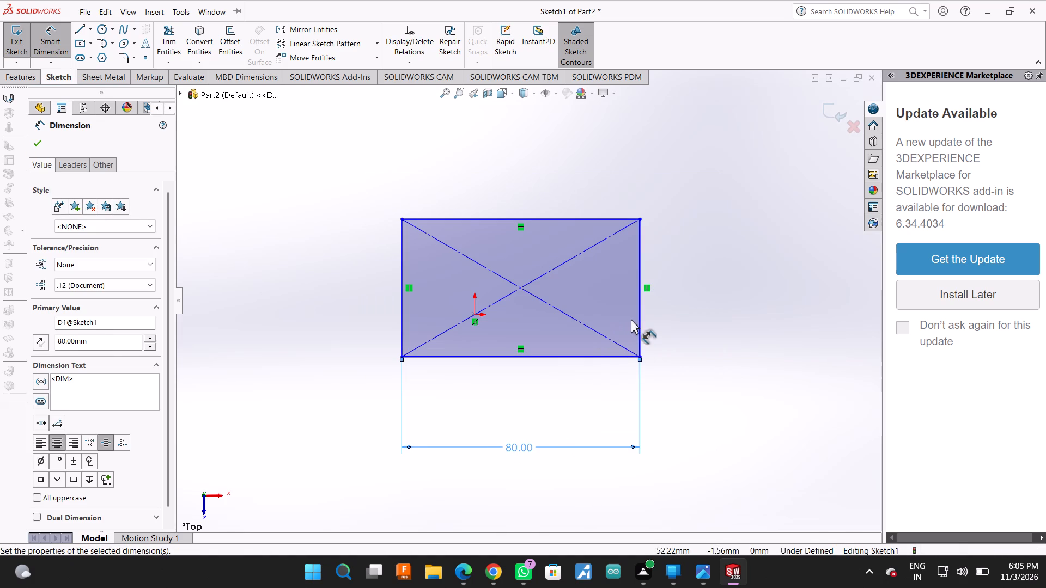
pyautogui.click(638, 317)
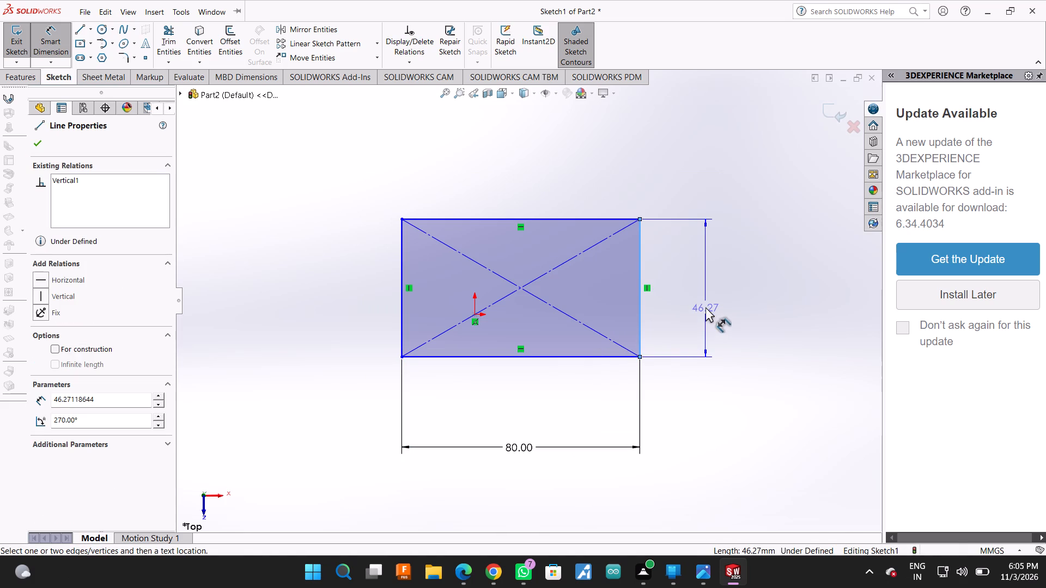
pyautogui.click(706, 307)
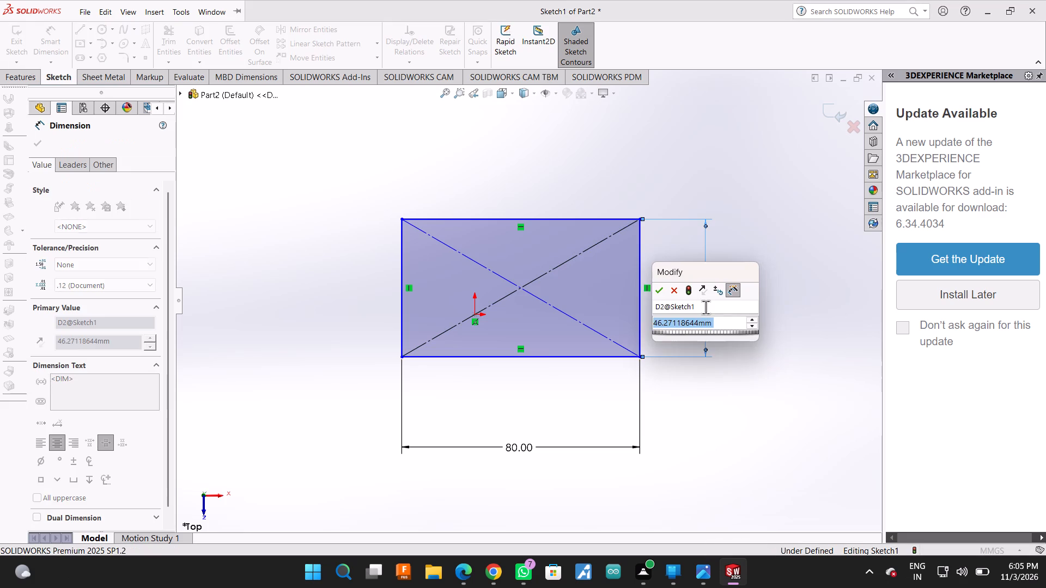
pyautogui.write('80')
pyautogui.press('Return')
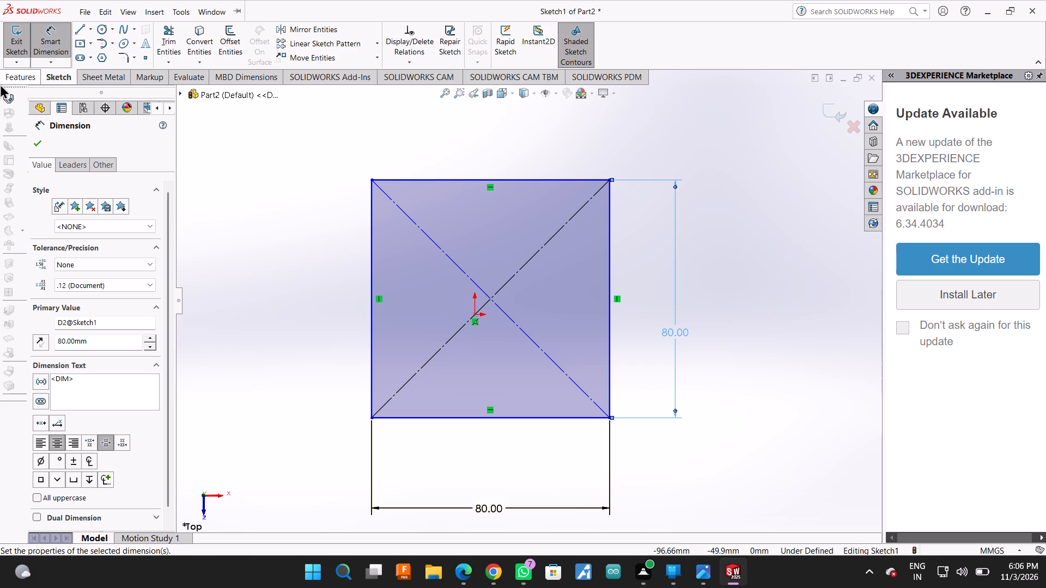
# Extrude the square sketch as a blind boss to a depth of 20 mm.
pyautogui.click(23, 83)
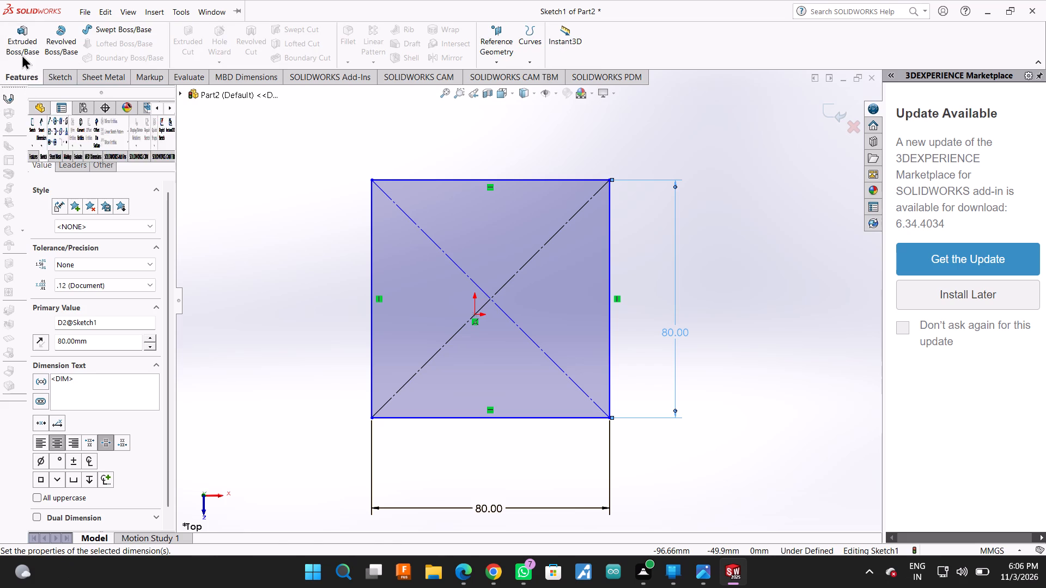
pyautogui.click(21, 45)
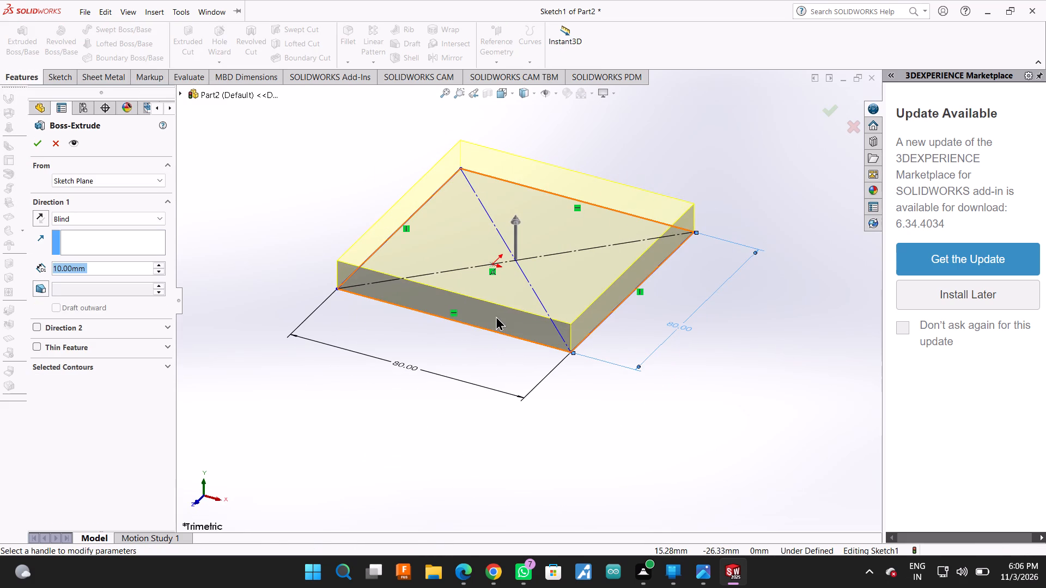
pyautogui.write('20')
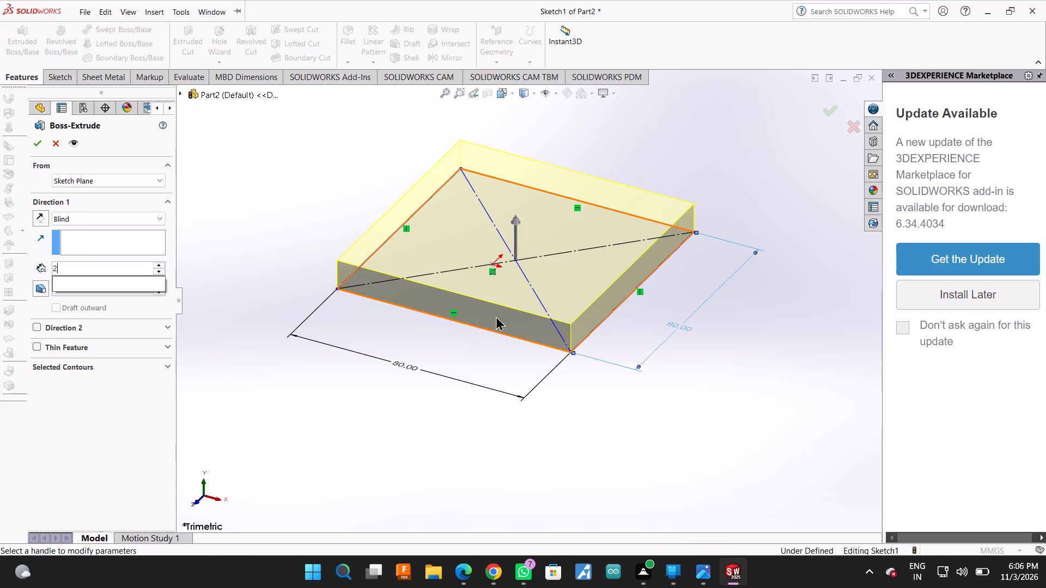
pyautogui.press('Return')
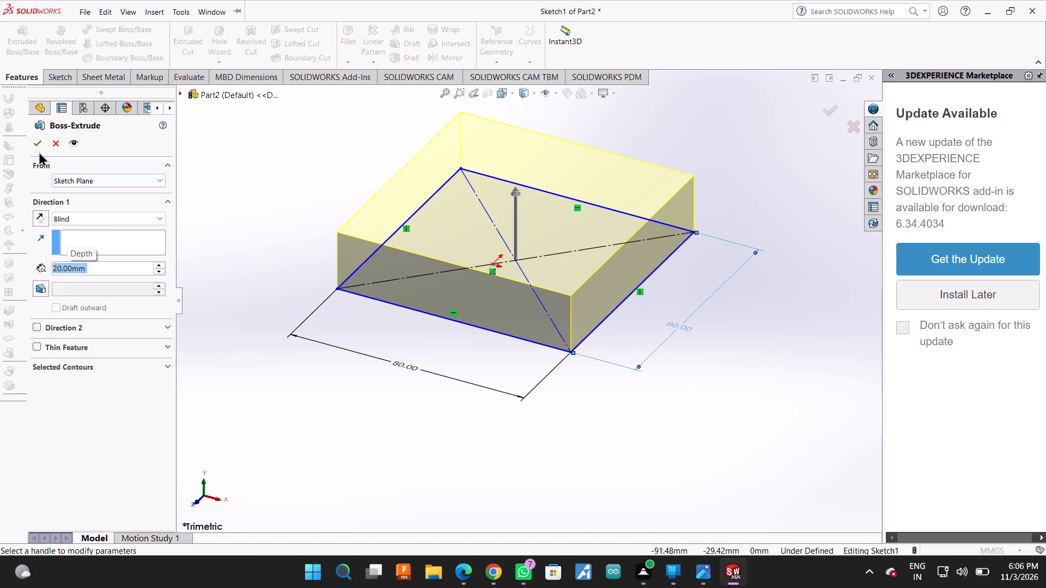
pyautogui.click(39, 151)
pyautogui.moveTo(31, 139); pyautogui.dragTo(38, 136)
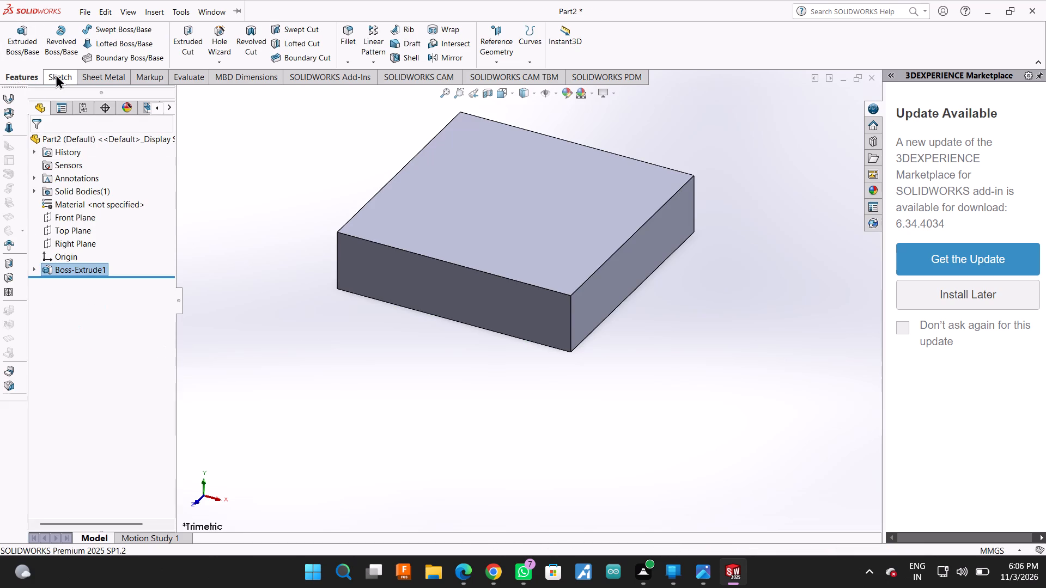
# On the block's right side face, sketch a four-line rectangle in the lower-left corner, about 18 mm wide and 8.5 mm high.
pyautogui.click(56, 74)
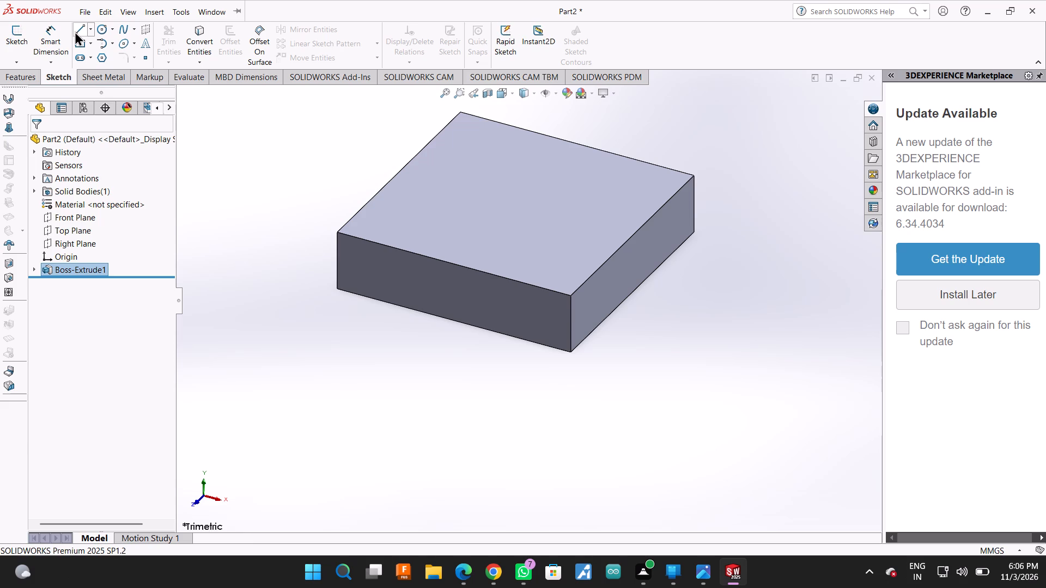
pyautogui.click(75, 31)
pyautogui.click(636, 267)
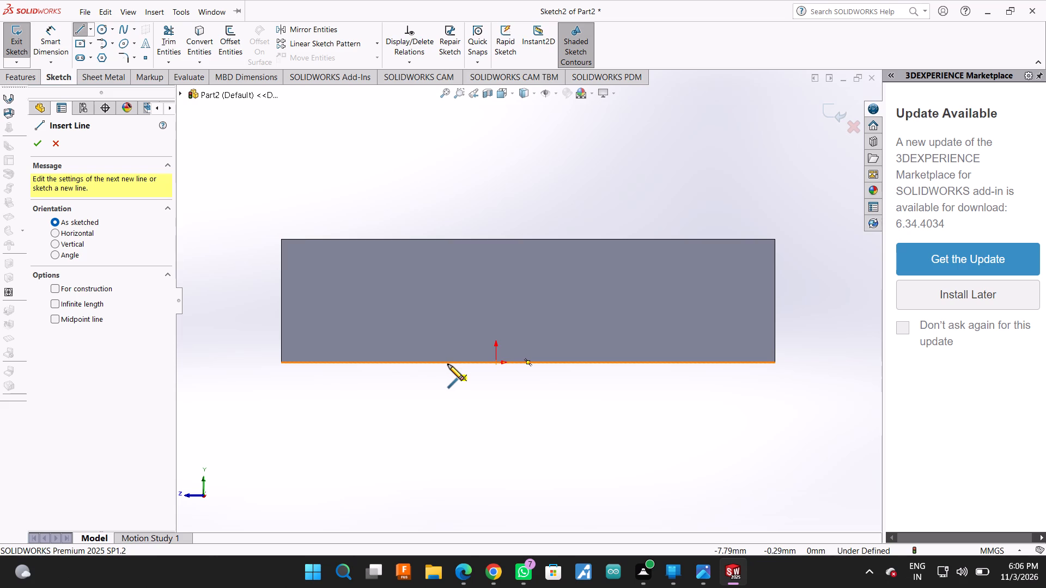
pyautogui.click(280, 364)
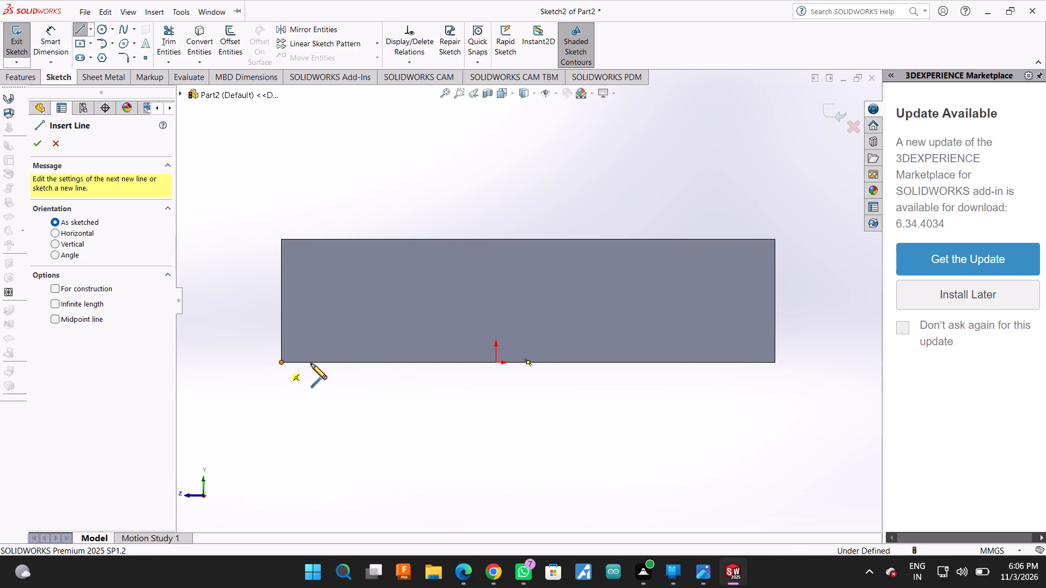
pyautogui.click(393, 362)
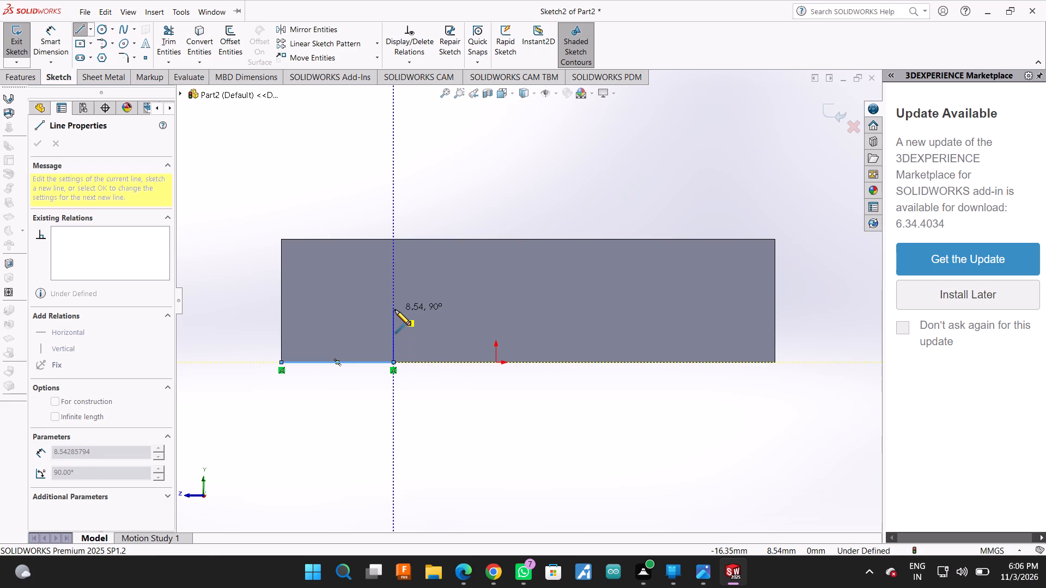
pyautogui.click(395, 310)
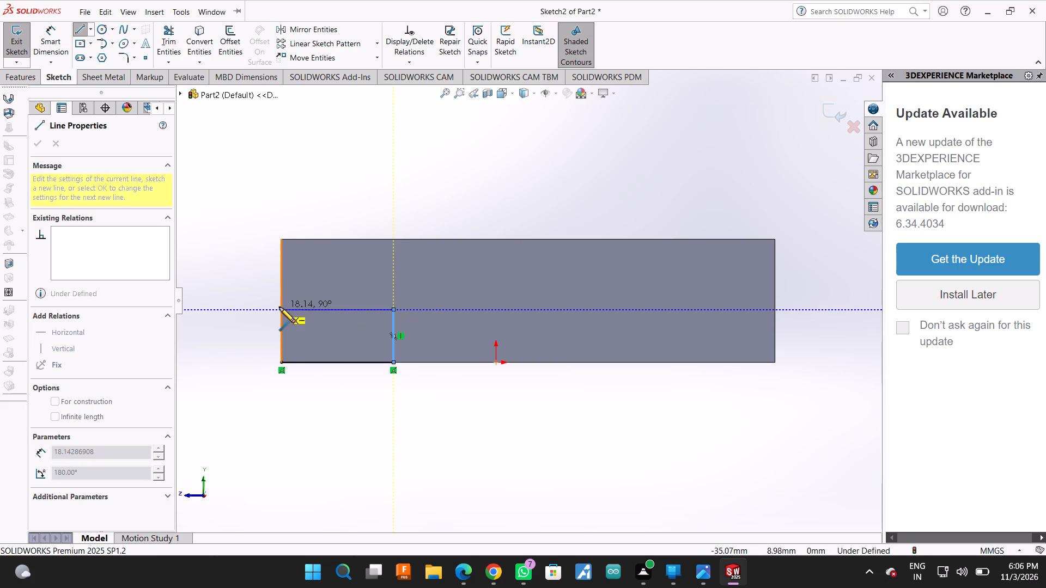
pyautogui.click(279, 307)
pyautogui.click(282, 364)
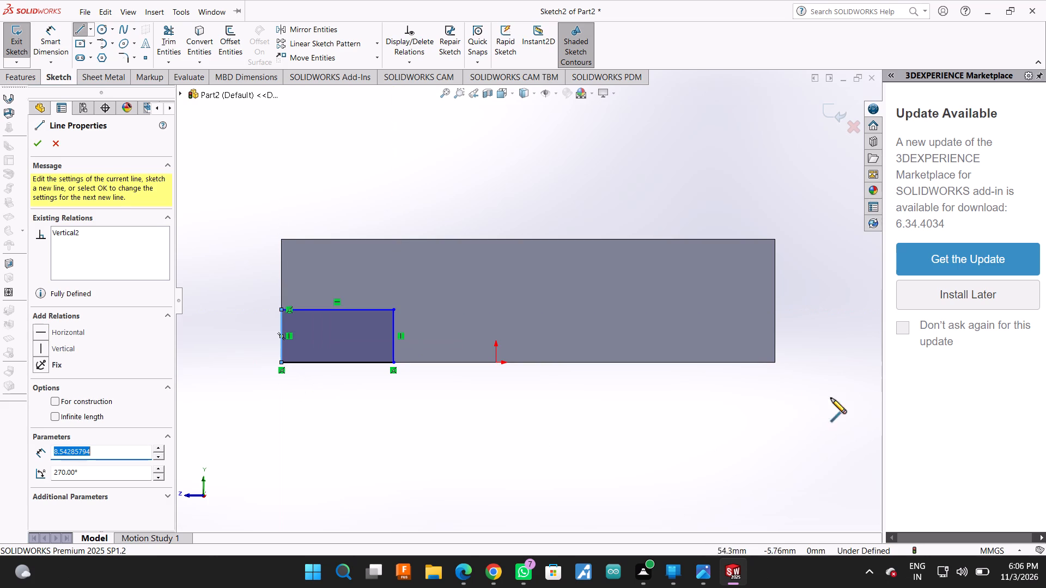
# Sketch a second closed four-line rectangle in the face's lower-right corner, about 20 mm wide and 7 mm high.
pyautogui.click(774, 321)
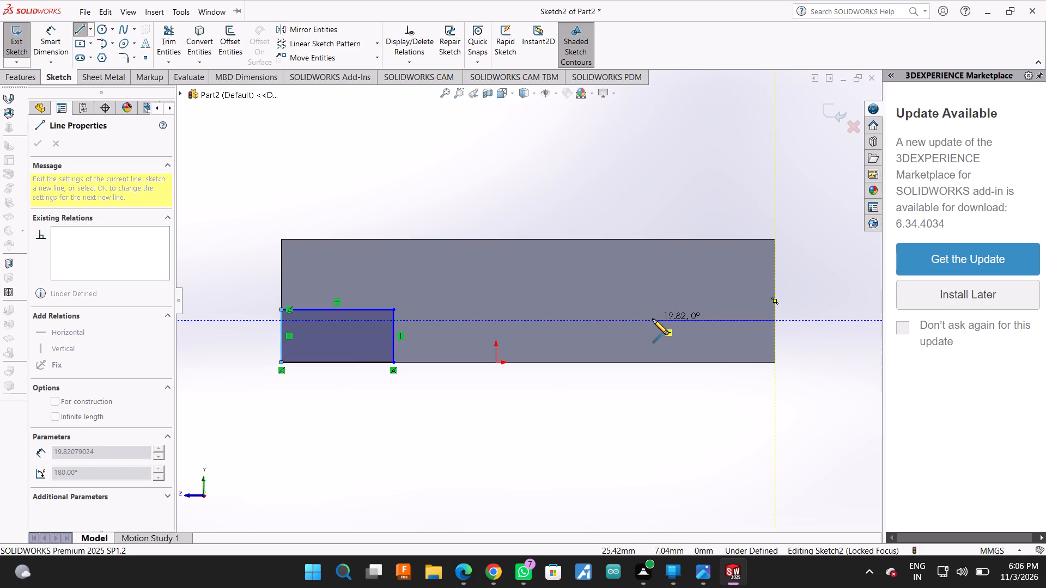
pyautogui.click(653, 319)
pyautogui.click(653, 362)
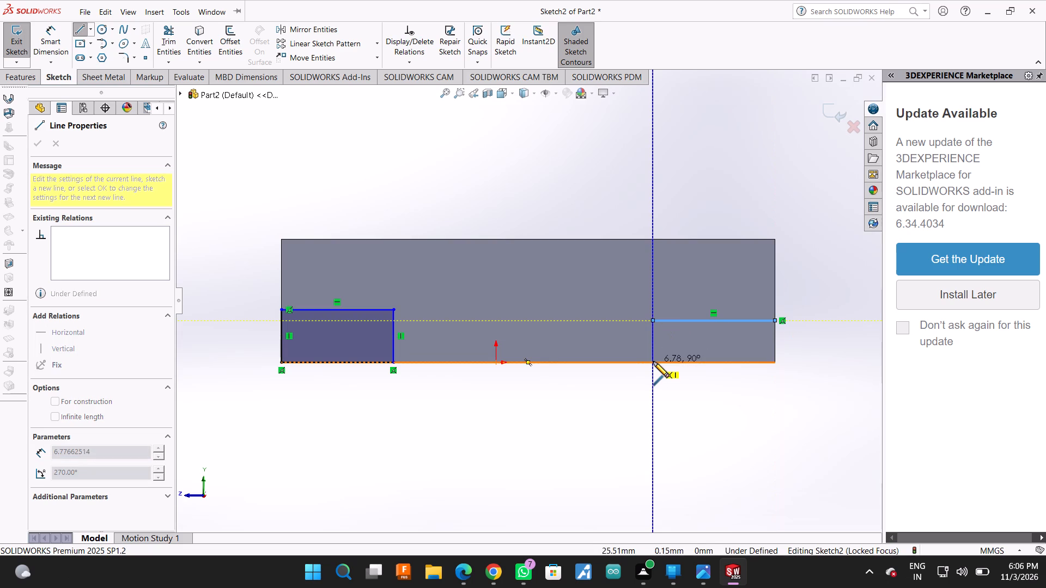
pyautogui.click(776, 362)
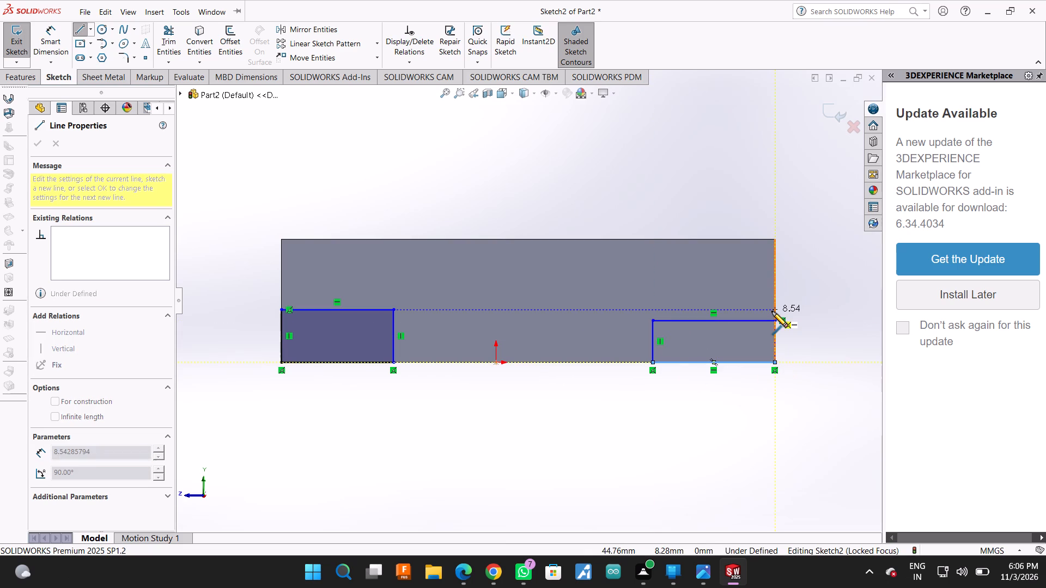
pyautogui.click(770, 316)
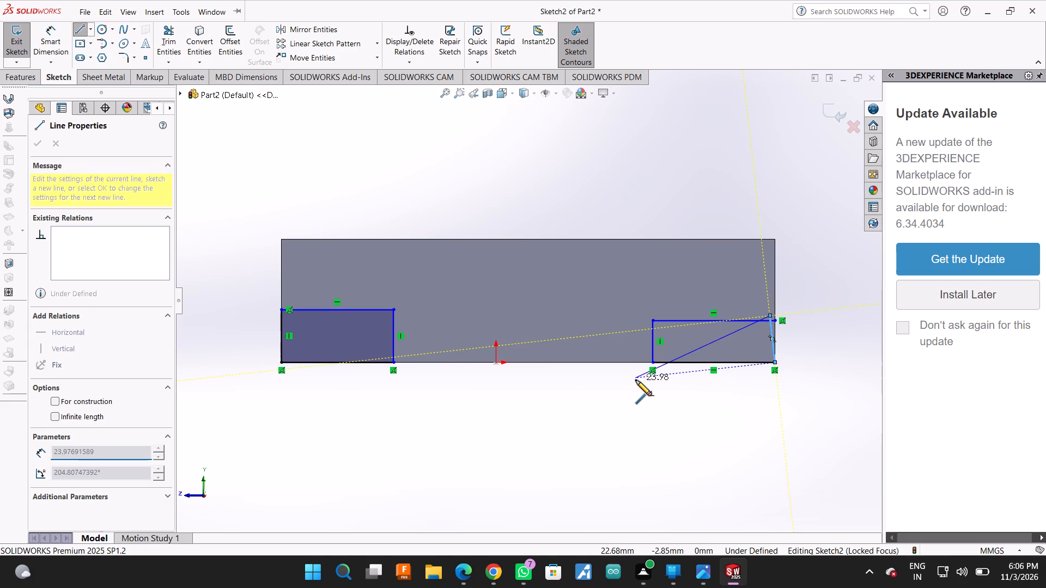
pyautogui.hotkey('ctrl', 'z')
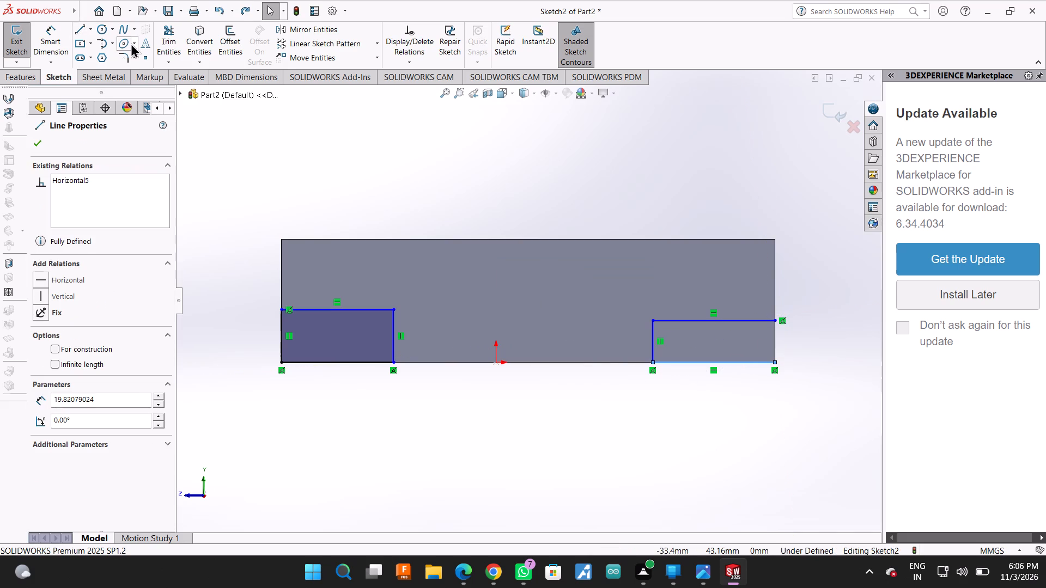
pyautogui.click(79, 29)
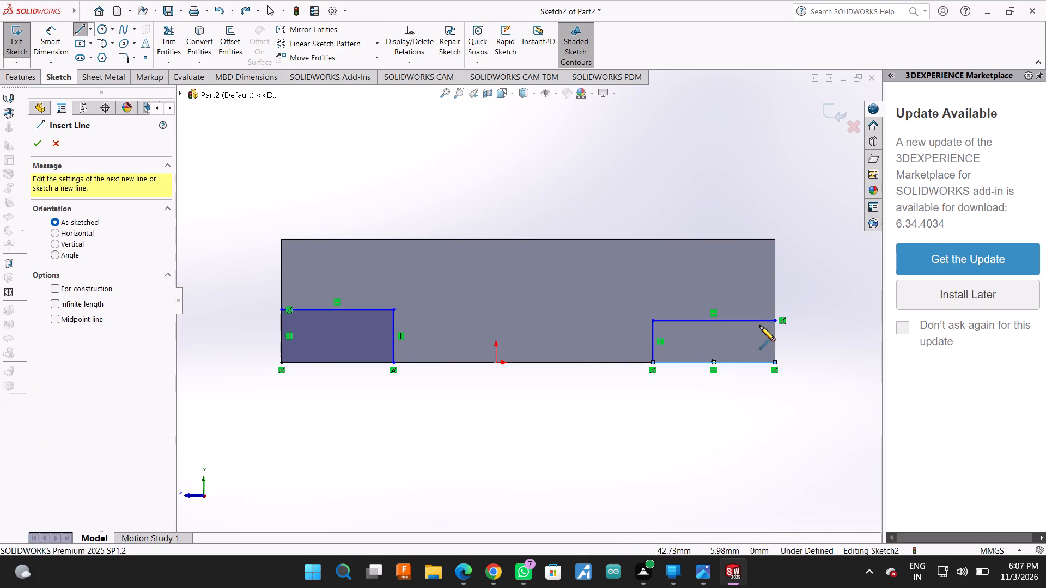
pyautogui.click(774, 320)
pyautogui.click(776, 363)
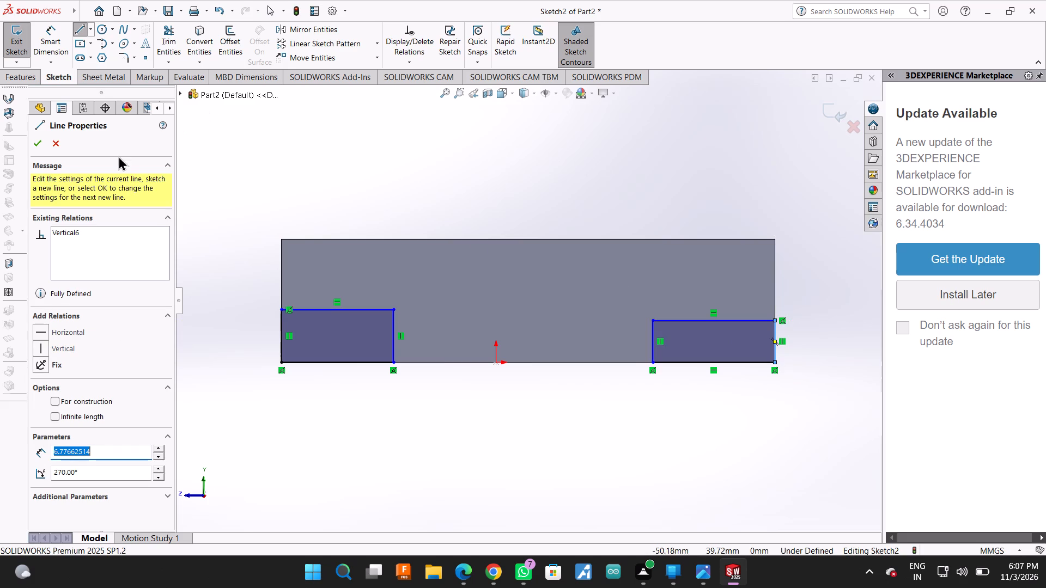
pyautogui.click(38, 146)
# Dimension the lower-left rectangle to 5 mm high and 25 mm wide.
pyautogui.click(58, 28)
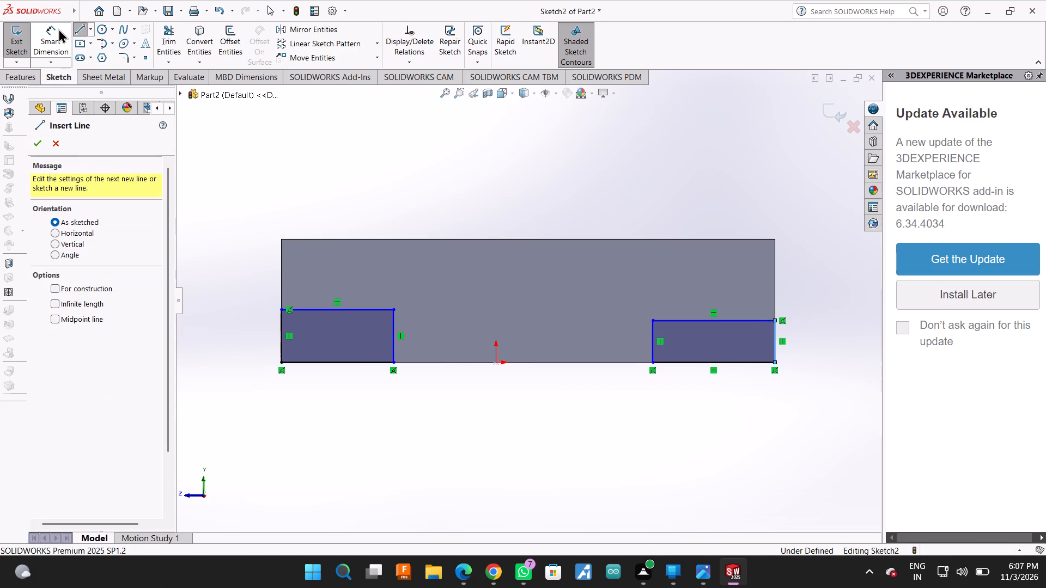
pyautogui.click(284, 323)
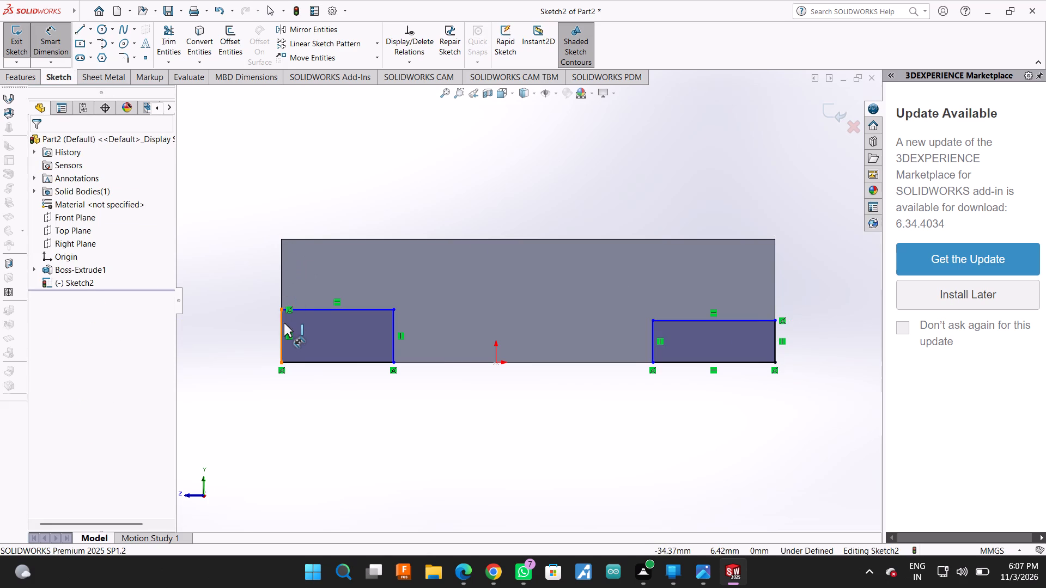
pyautogui.click(240, 340)
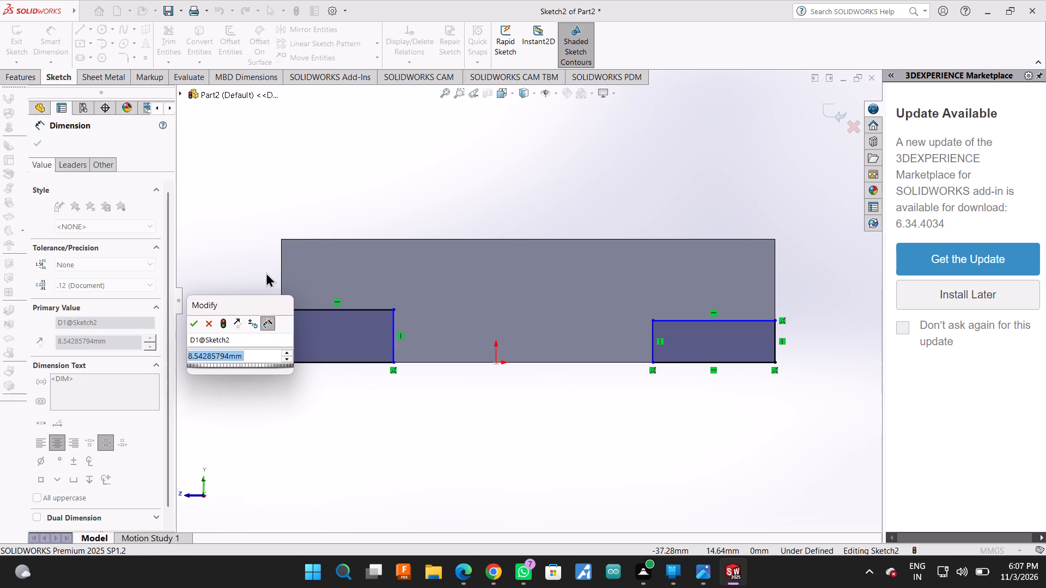
pyautogui.press('5')
pyautogui.press('Return')
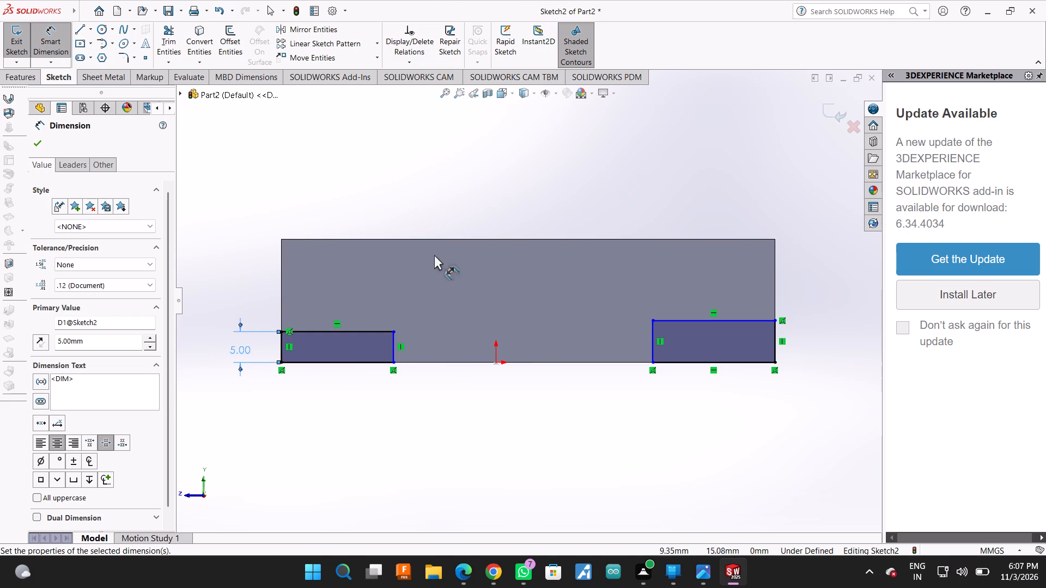
pyautogui.click(315, 365)
pyautogui.click(318, 402)
pyautogui.write('25')
pyautogui.press('Return')
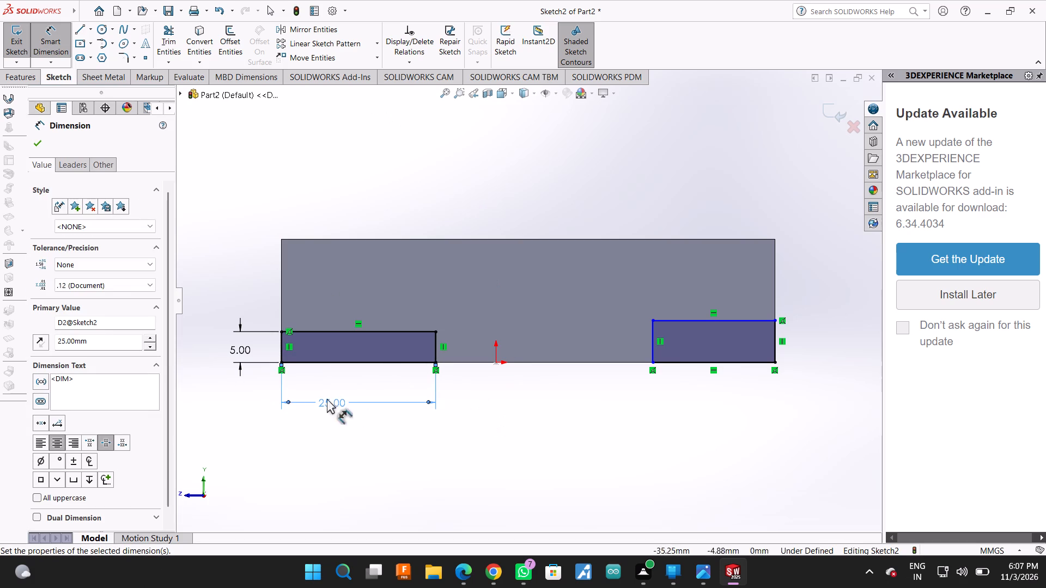
# Dimension the height of the lower-right rectangle to 5 mm.
pyautogui.click(773, 345)
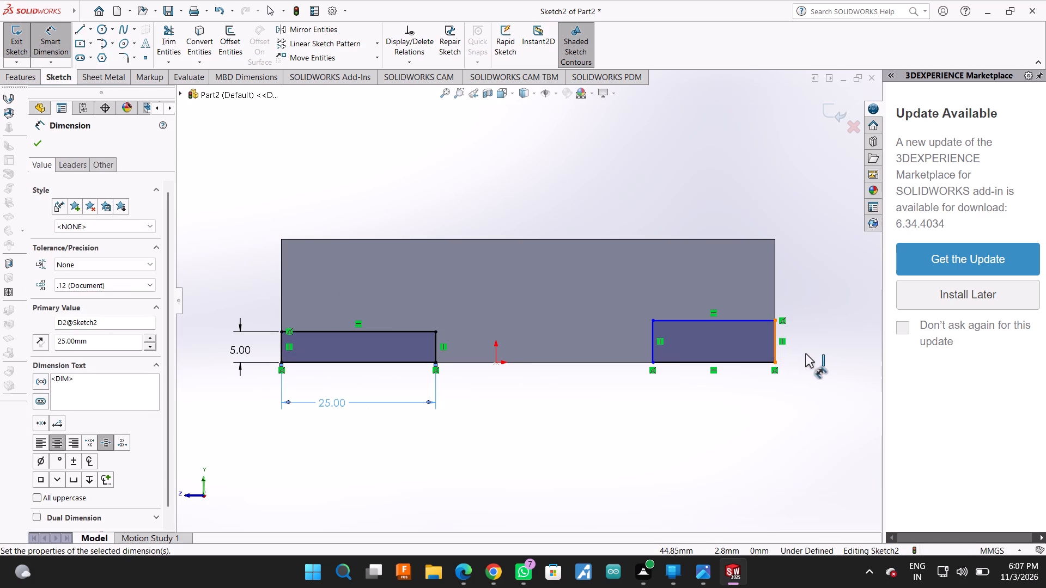
pyautogui.click(814, 344)
pyautogui.press('5')
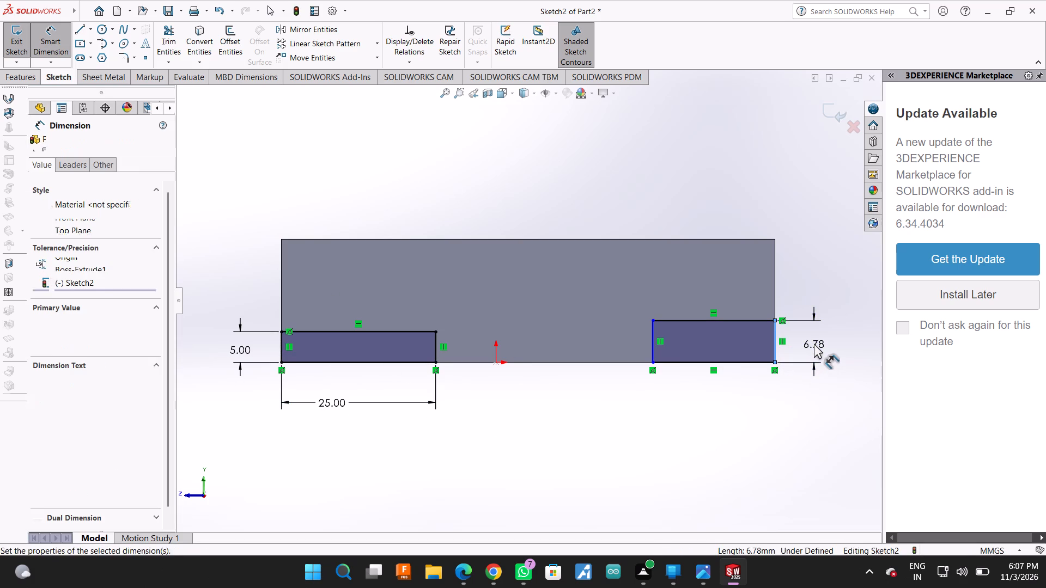
pyautogui.press('Return')
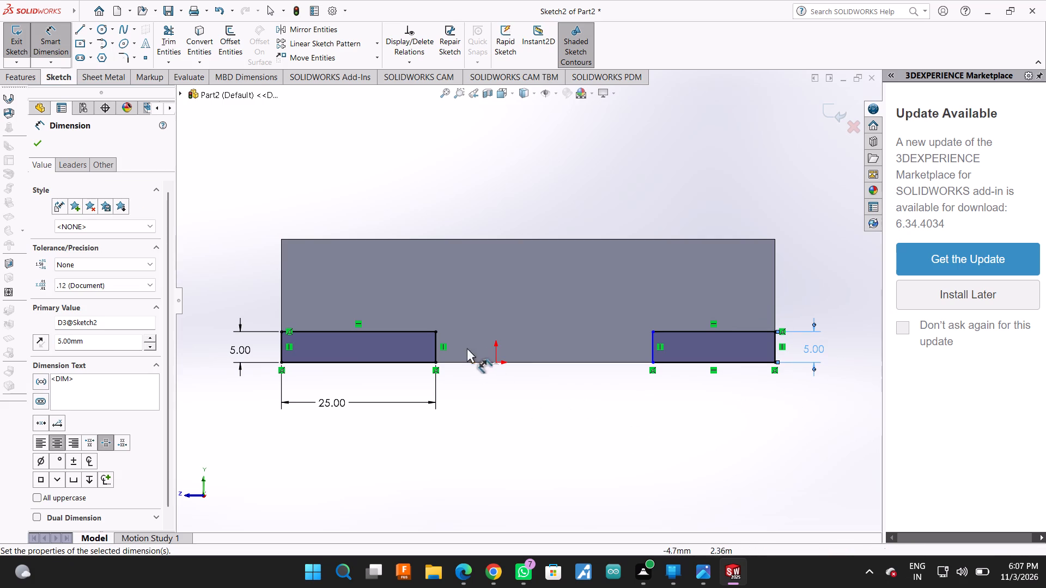
# Dimension the gap between the two corner rectangles' inner vertical edges to 20 mm.
pyautogui.click(436, 347)
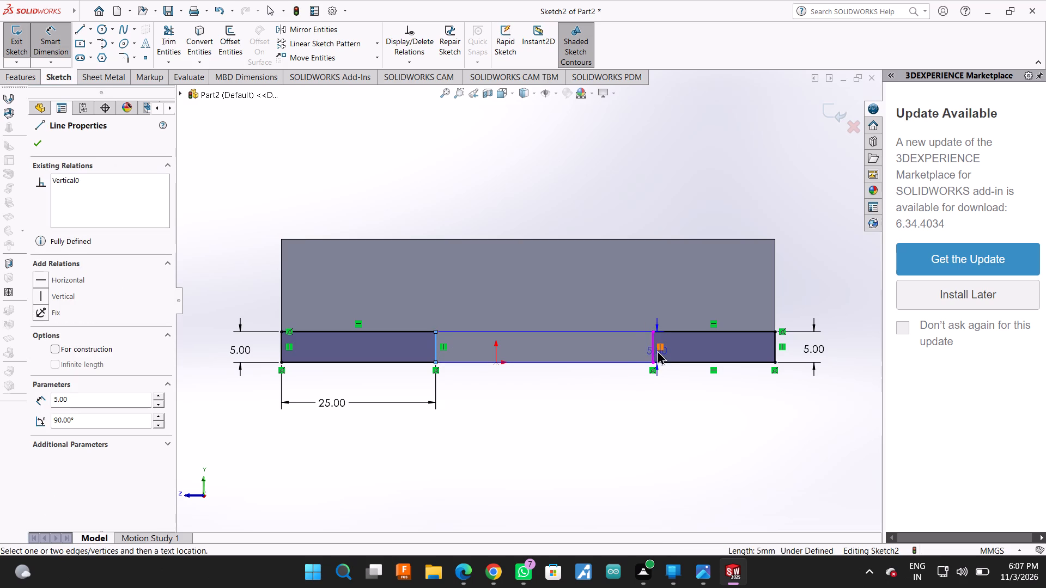
pyautogui.click(653, 350)
pyautogui.click(550, 413)
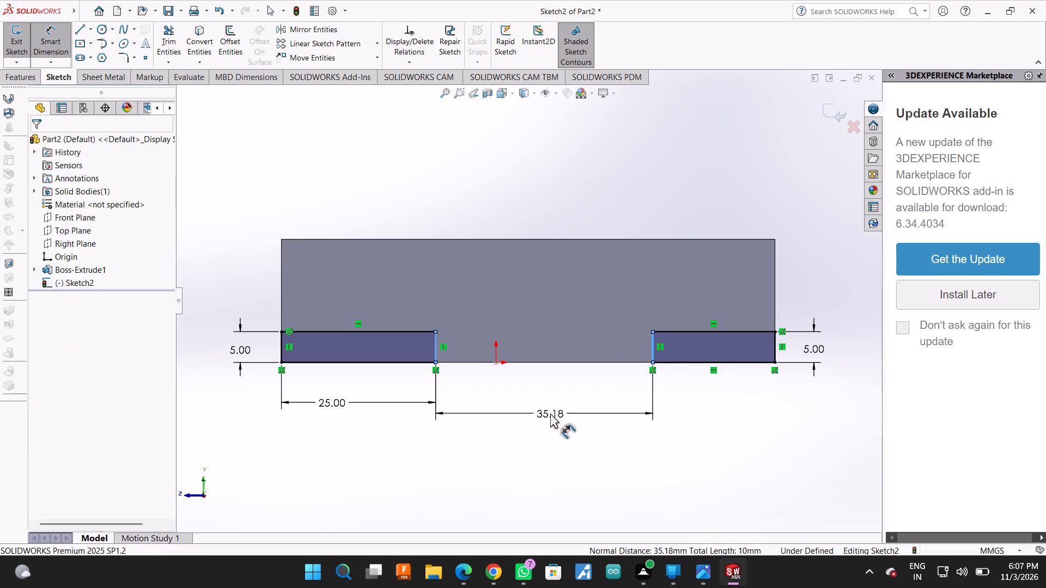
pyautogui.write('20')
pyautogui.press('Return')
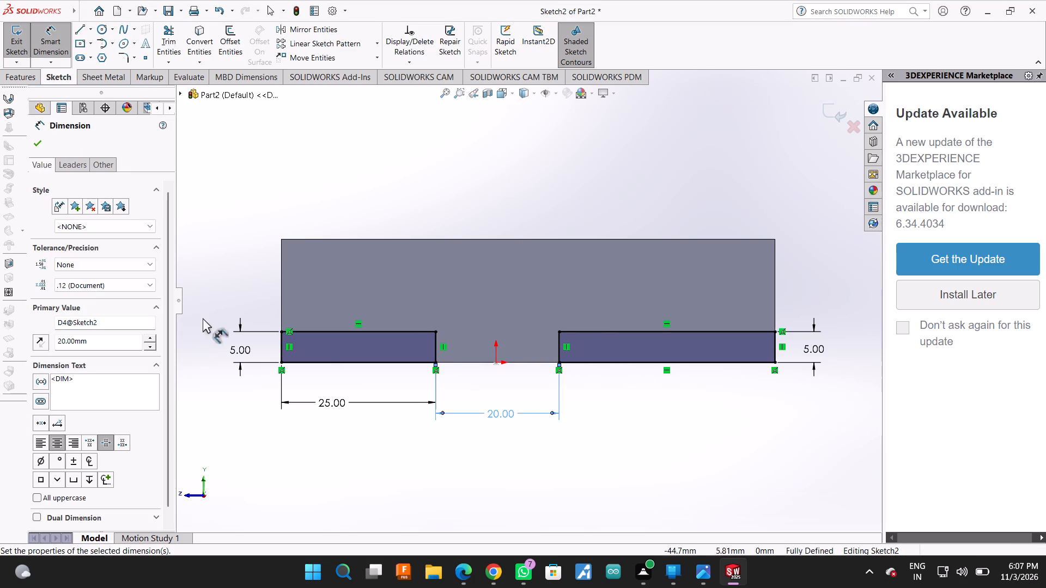
pyautogui.click(38, 140)
# Cut-extrude both corner rectangles blind to a depth of 80 mm through the block.
pyautogui.click(6, 84)
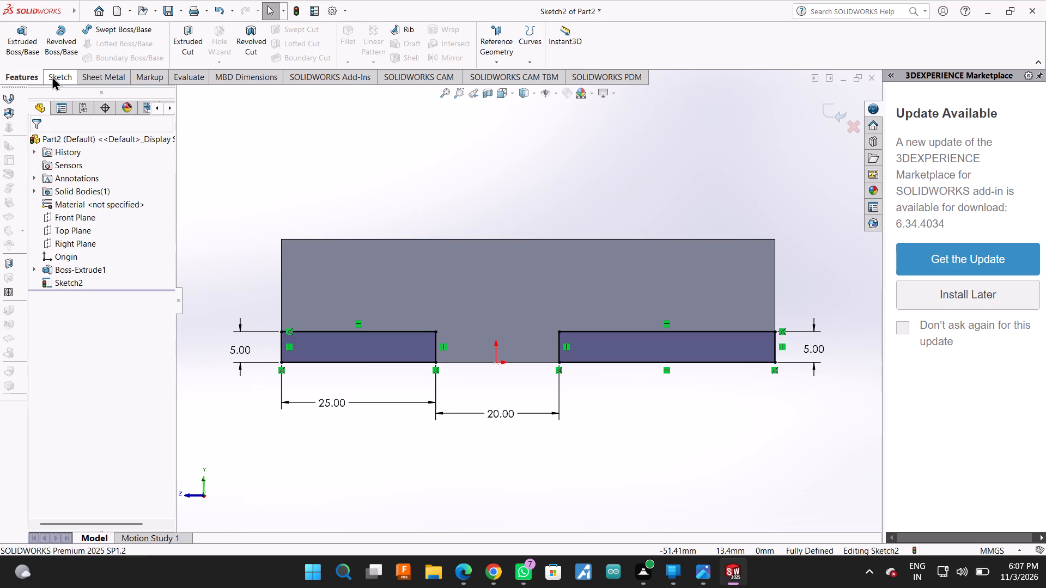
pyautogui.click(181, 39)
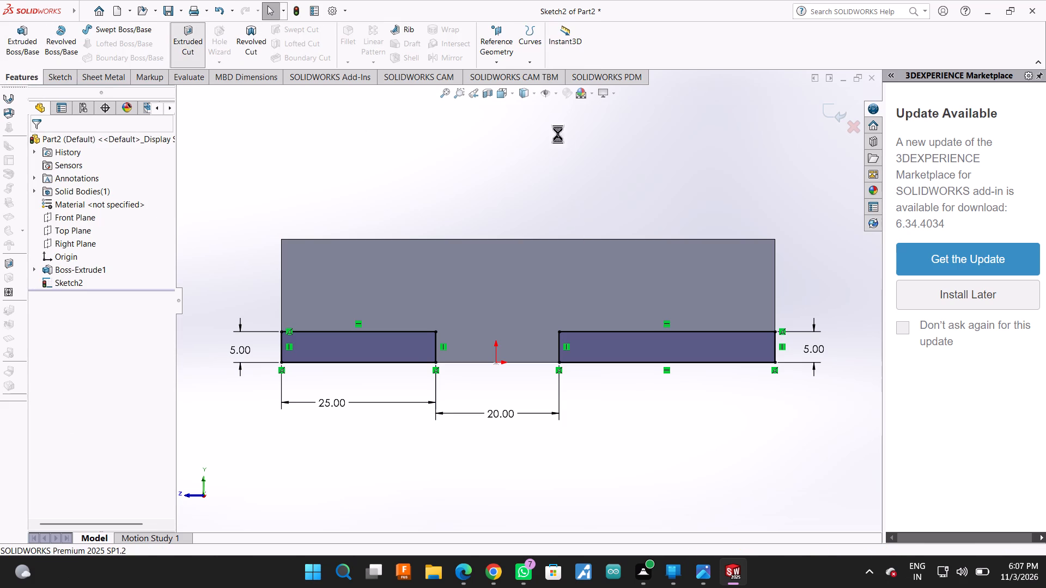
pyautogui.moveTo(390, 170); pyautogui.dragTo(433, 241, button='middle')
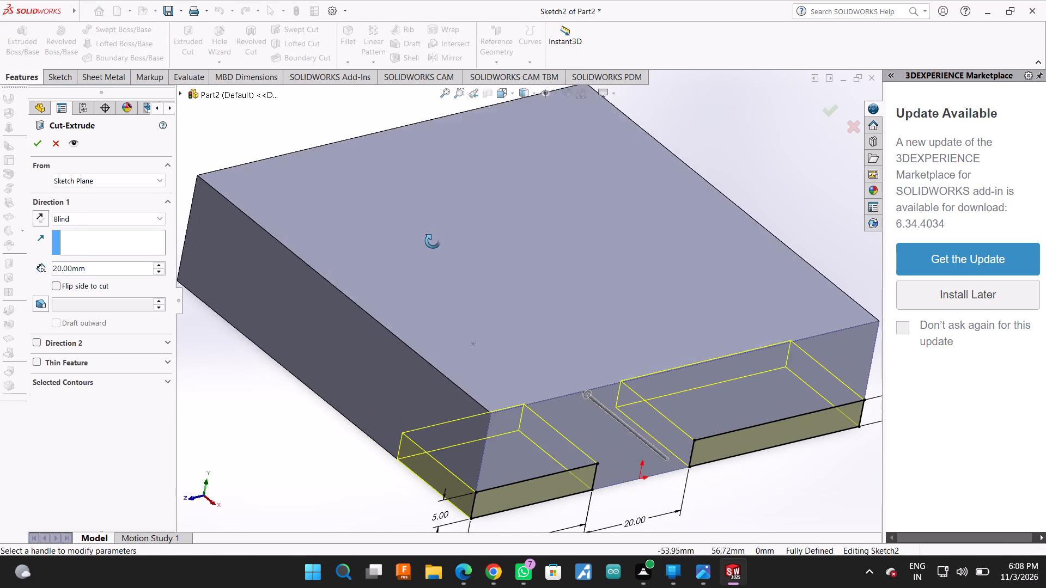
pyautogui.moveTo(433, 241); pyautogui.dragTo(427, 240, button='middle')
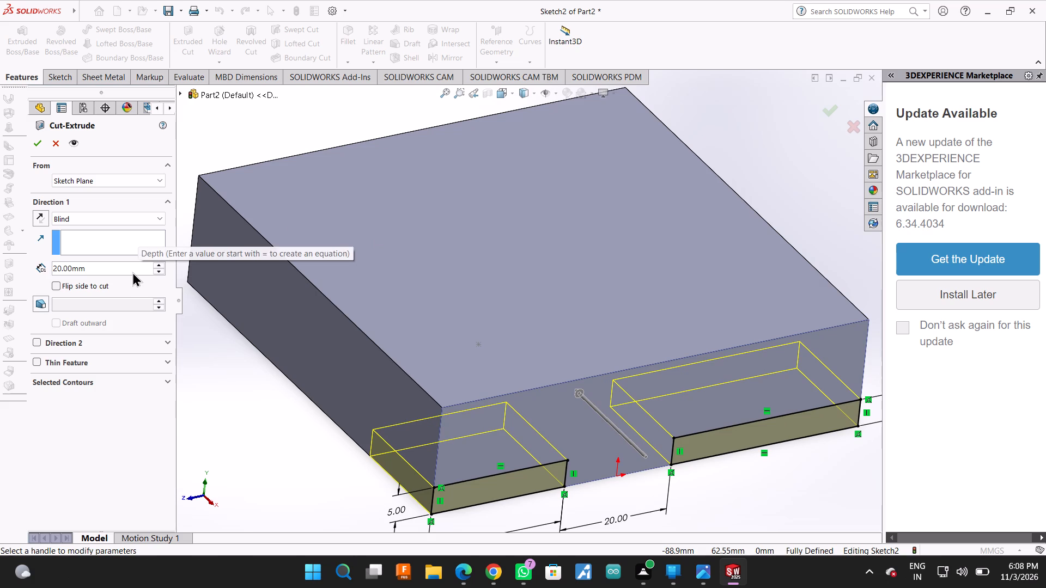
pyautogui.doubleClick(121, 269)
pyautogui.write('80')
pyautogui.press('Return')
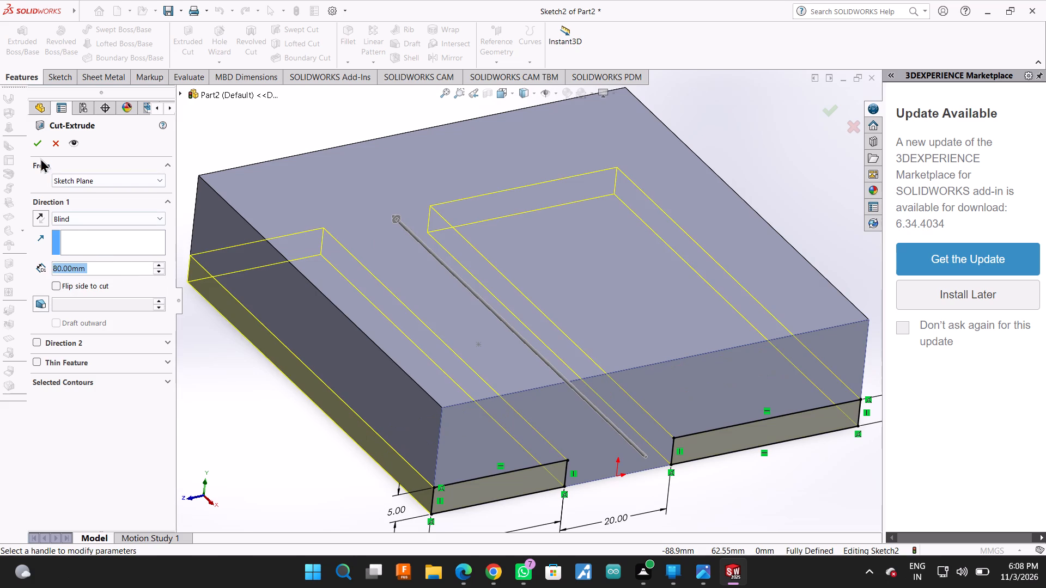
pyautogui.click(32, 135)
# Start a new sketch on the block's large top face.
pyautogui.scroll(1, 583, 335)
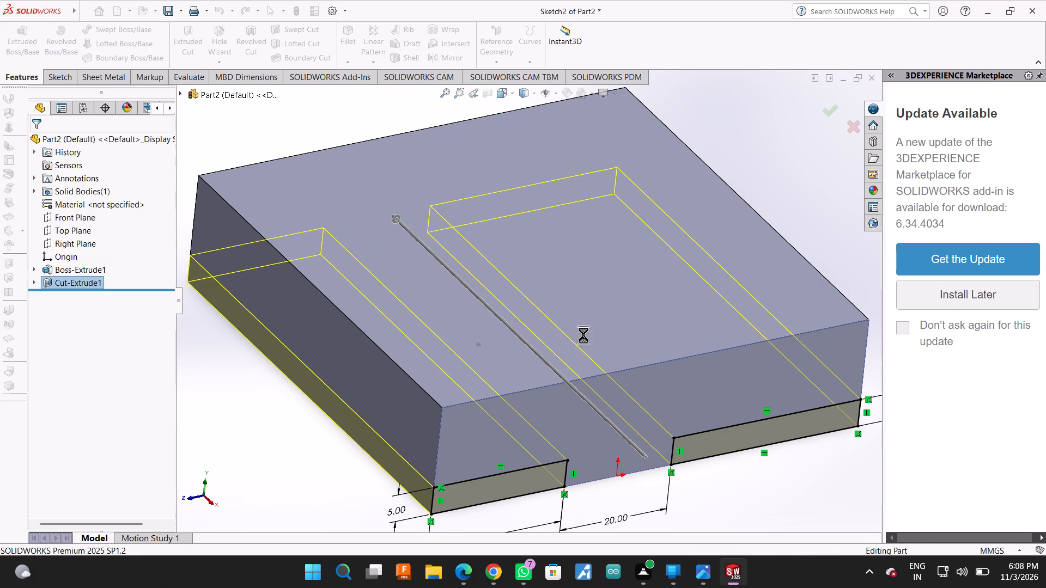
pyautogui.scroll(1, 583, 335)
pyautogui.moveTo(674, 464); pyautogui.dragTo(653, 430, button='middle')
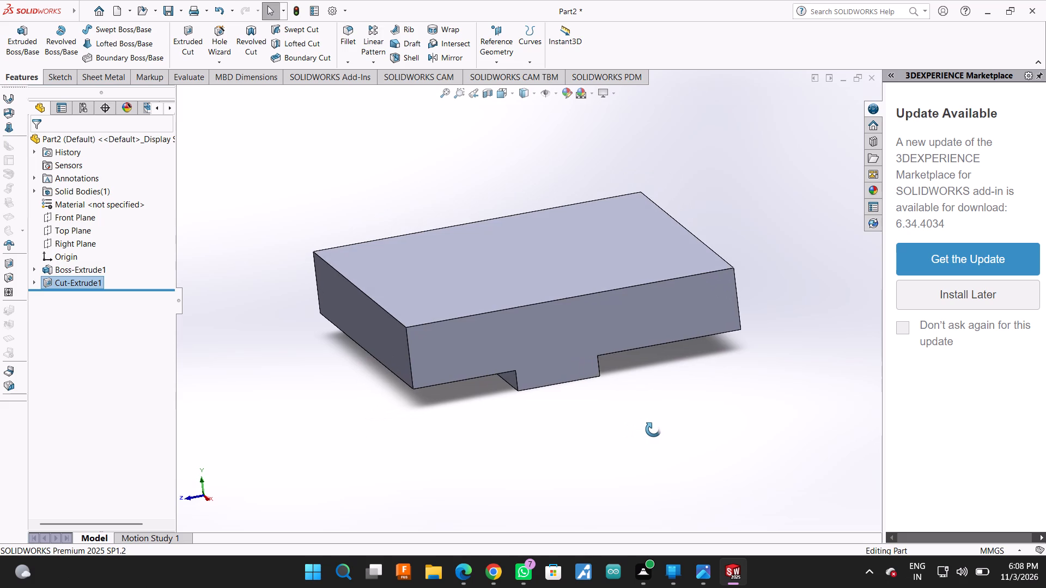
pyautogui.moveTo(653, 430); pyautogui.dragTo(645, 451, button='middle')
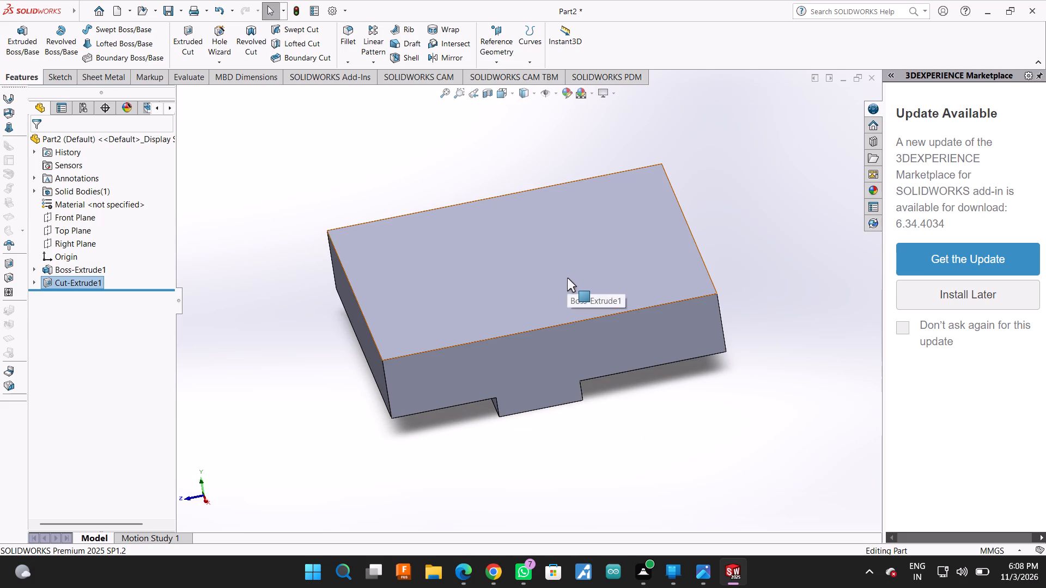
pyautogui.click(567, 278)
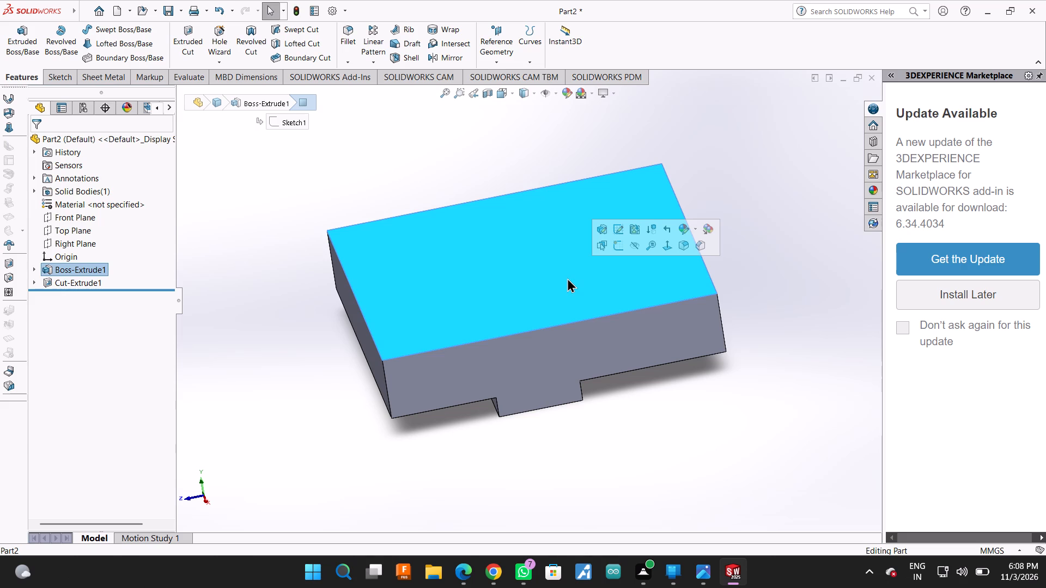
pyautogui.click(564, 241)
pyautogui.click(612, 213)
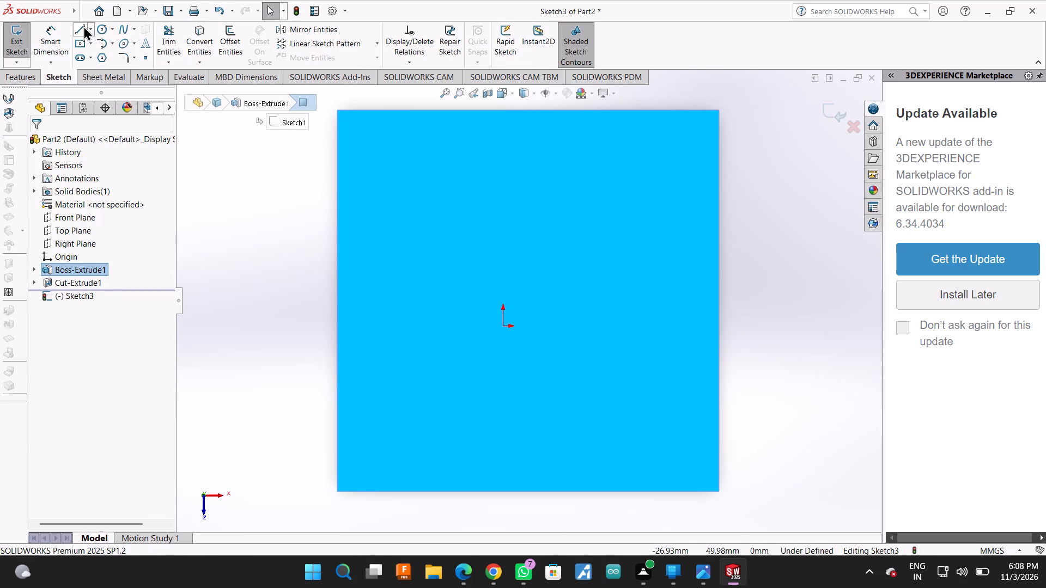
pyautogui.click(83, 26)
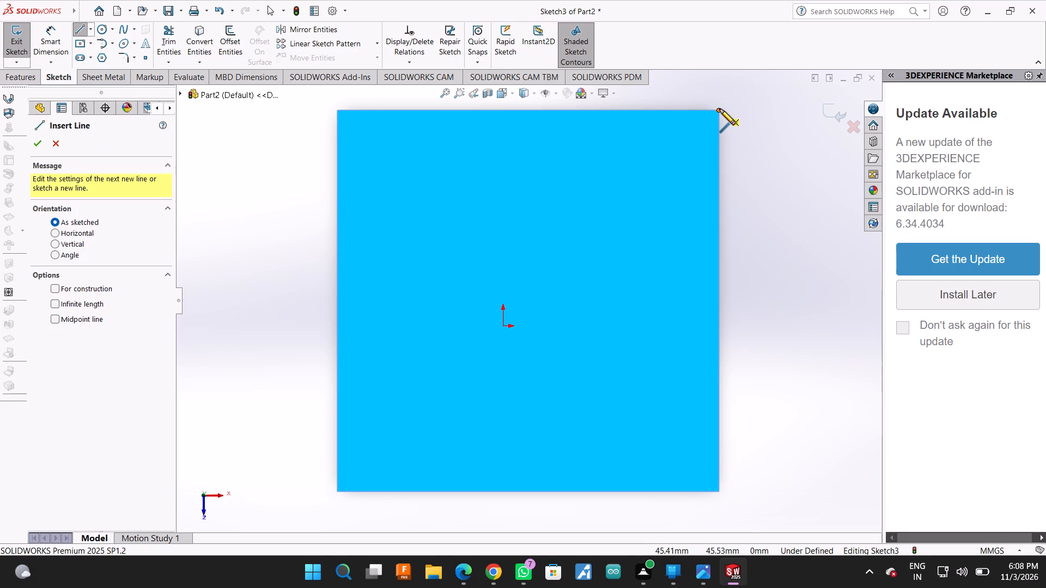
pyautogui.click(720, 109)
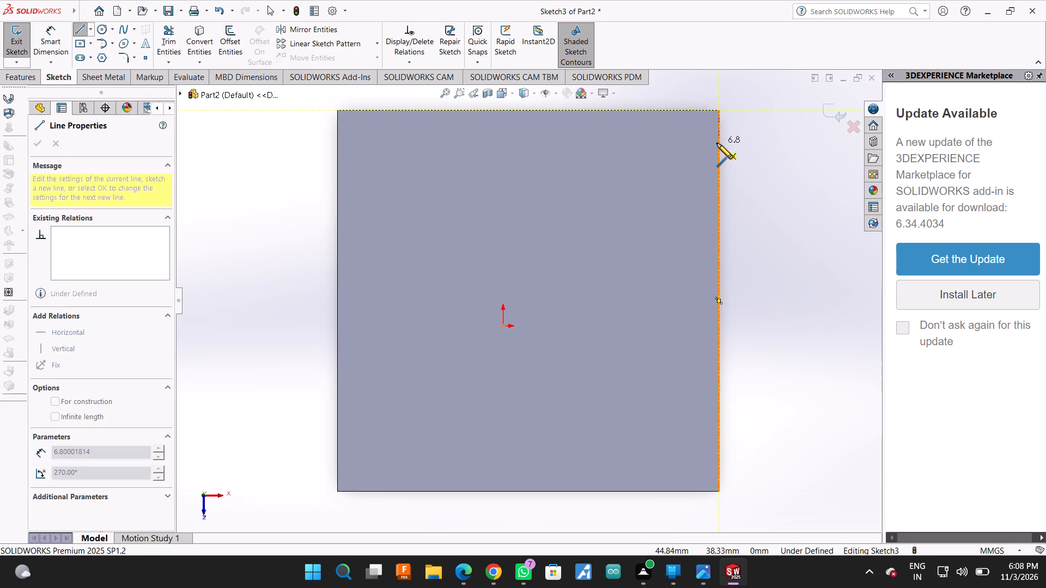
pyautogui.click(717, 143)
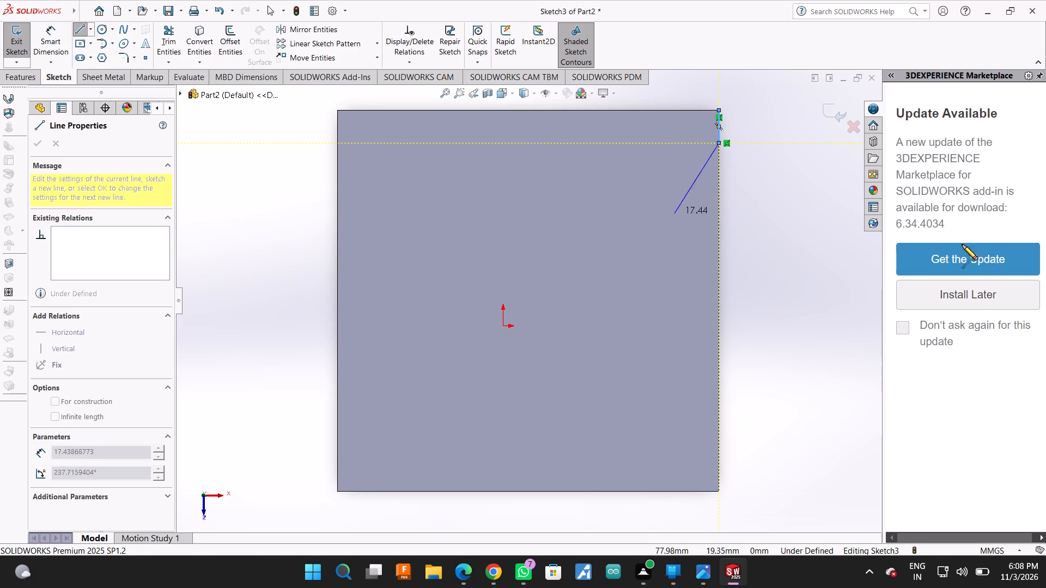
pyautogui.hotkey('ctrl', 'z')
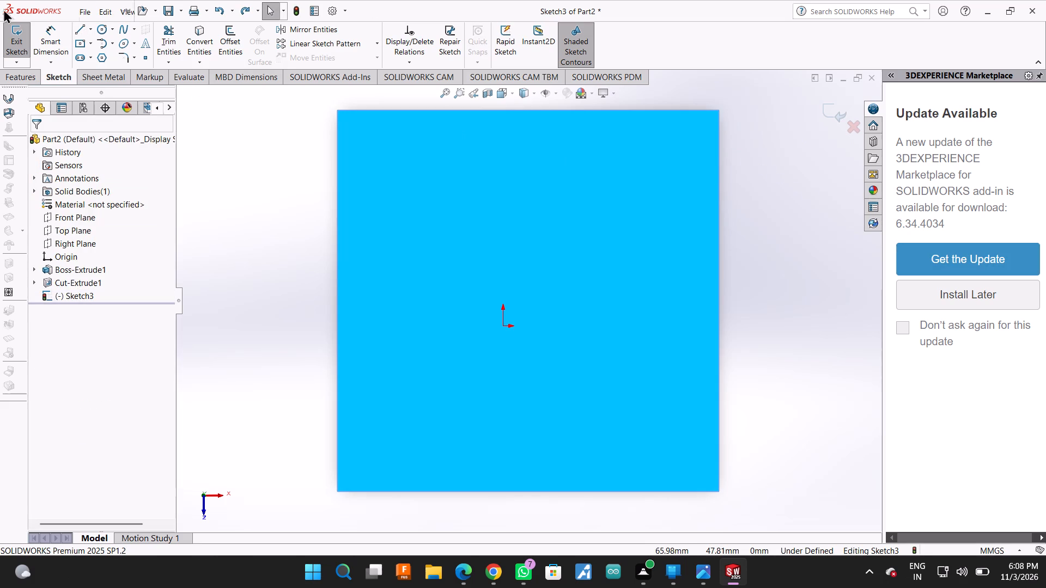
# Sketch a closed four-line rectangle from the top face's upper corners, spanning its full 80 mm width and about 28 mm high.
pyautogui.click(76, 35)
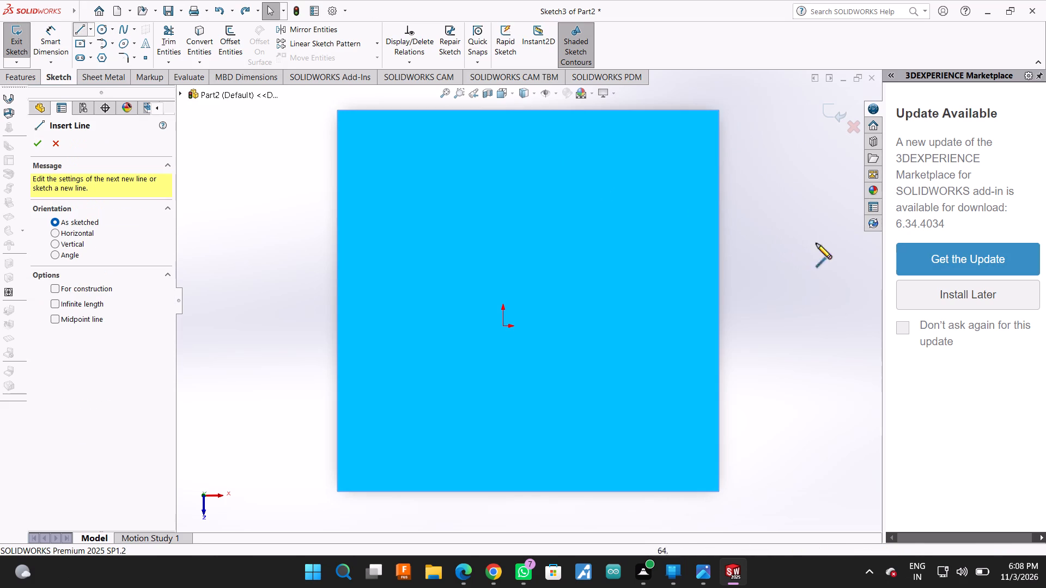
pyautogui.click(719, 108)
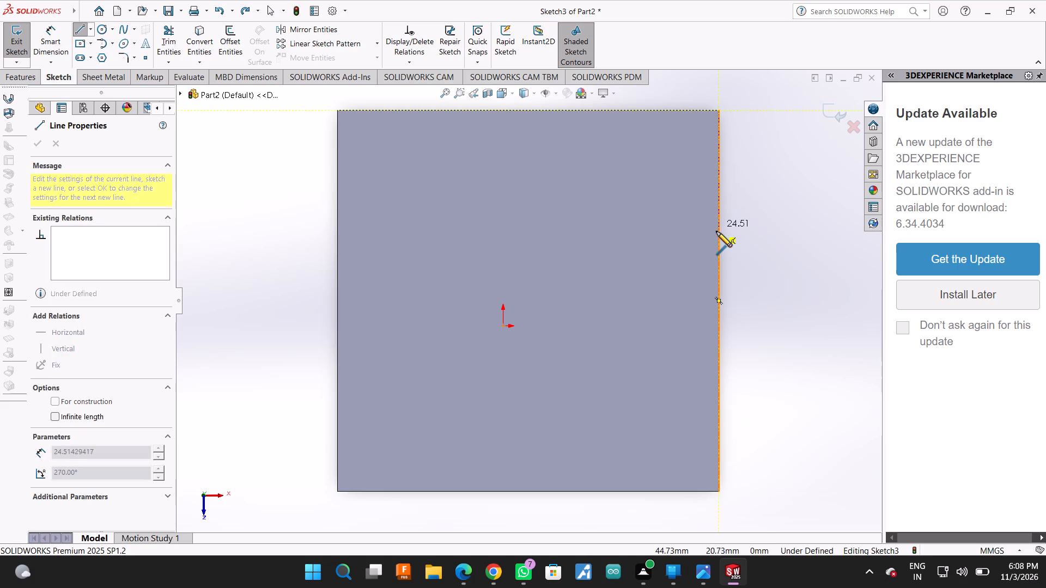
pyautogui.click(719, 244)
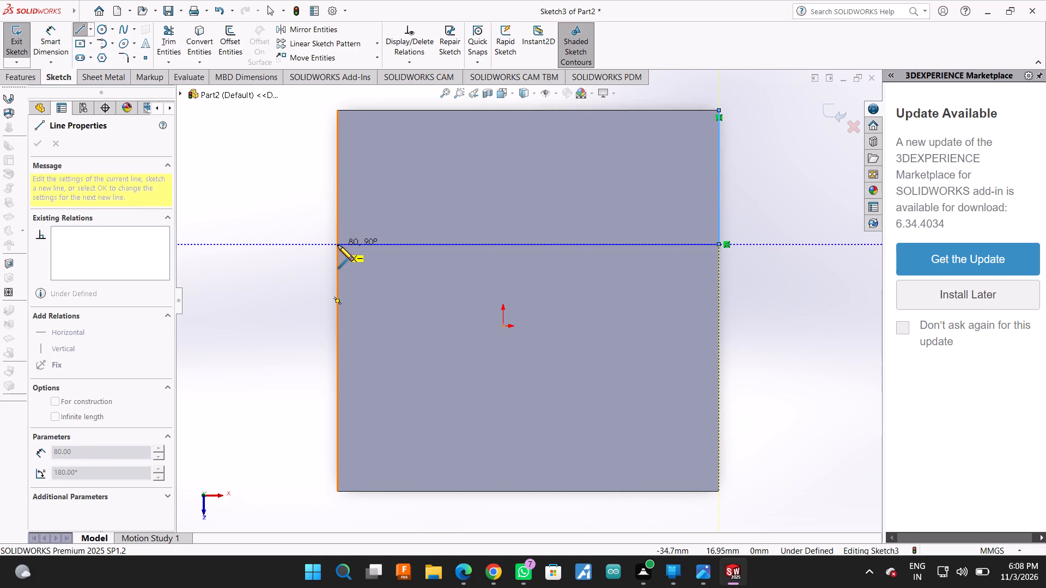
pyautogui.click(336, 245)
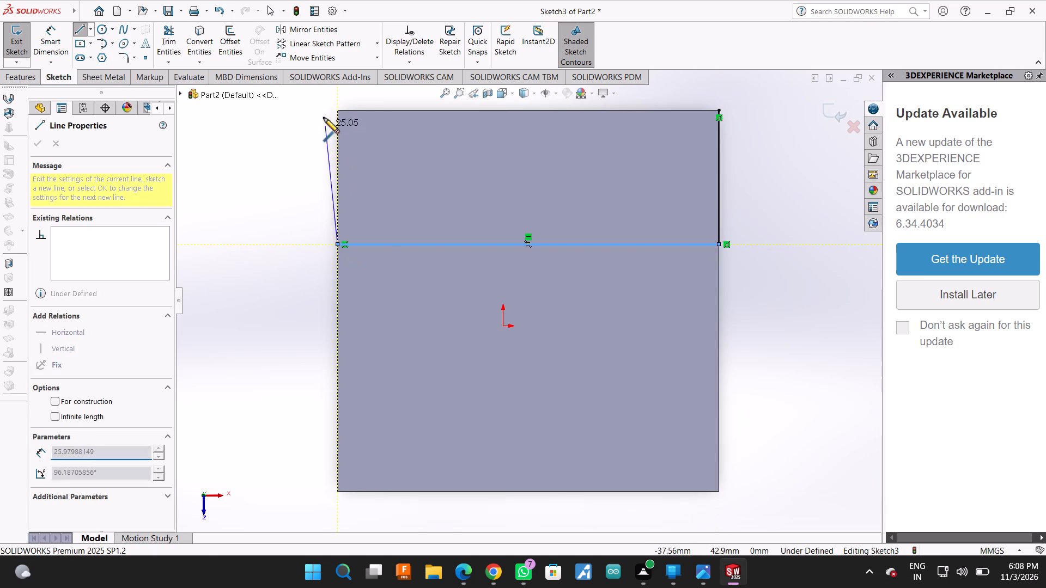
pyautogui.click(338, 109)
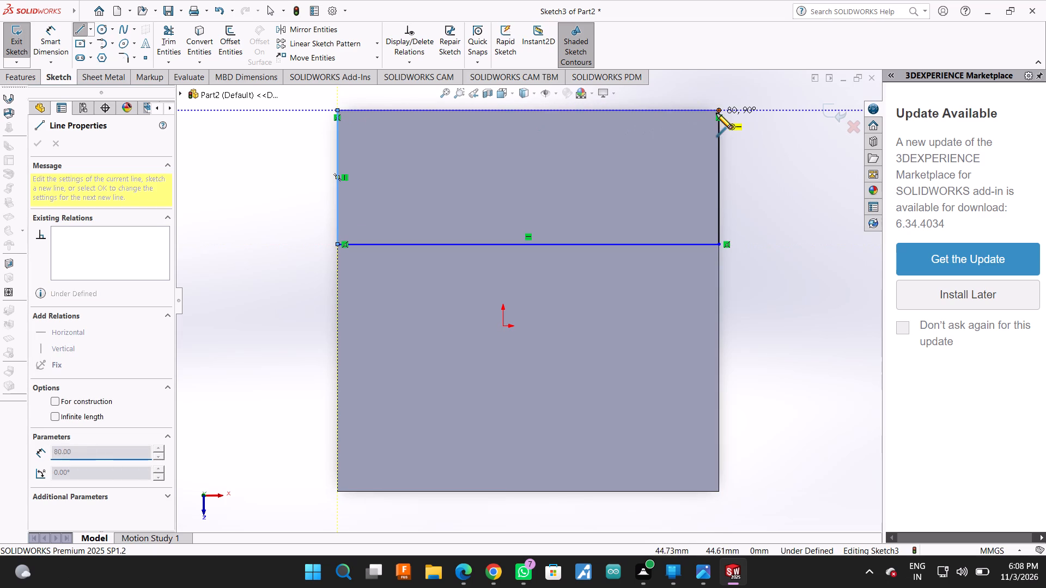
pyautogui.click(719, 113)
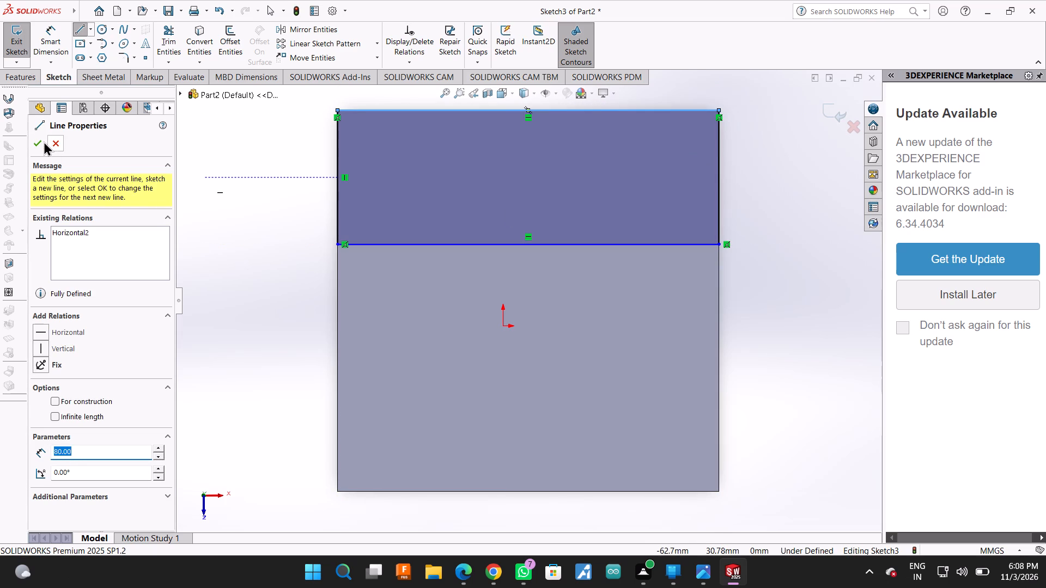
pyautogui.click(44, 141)
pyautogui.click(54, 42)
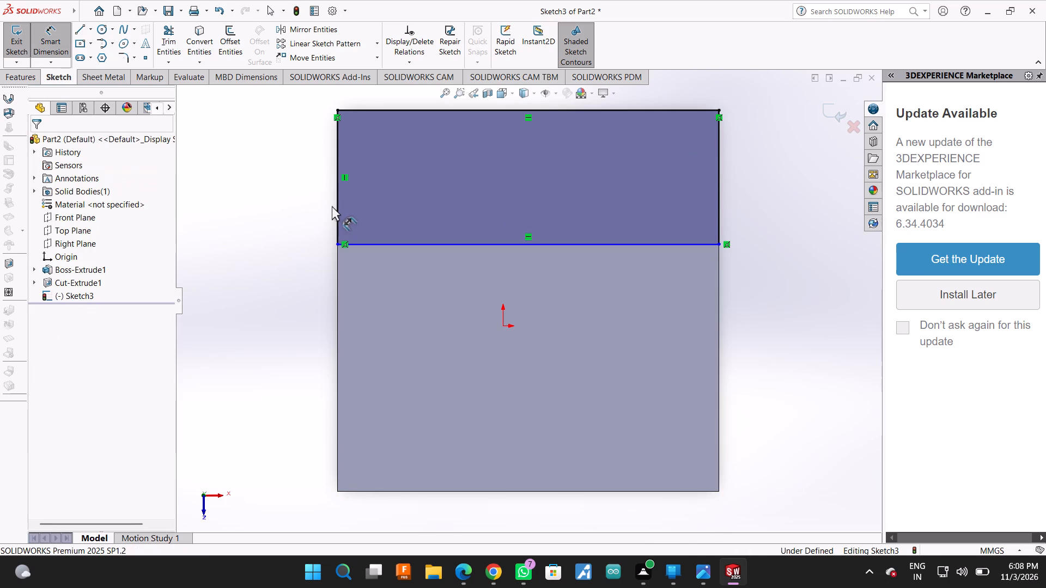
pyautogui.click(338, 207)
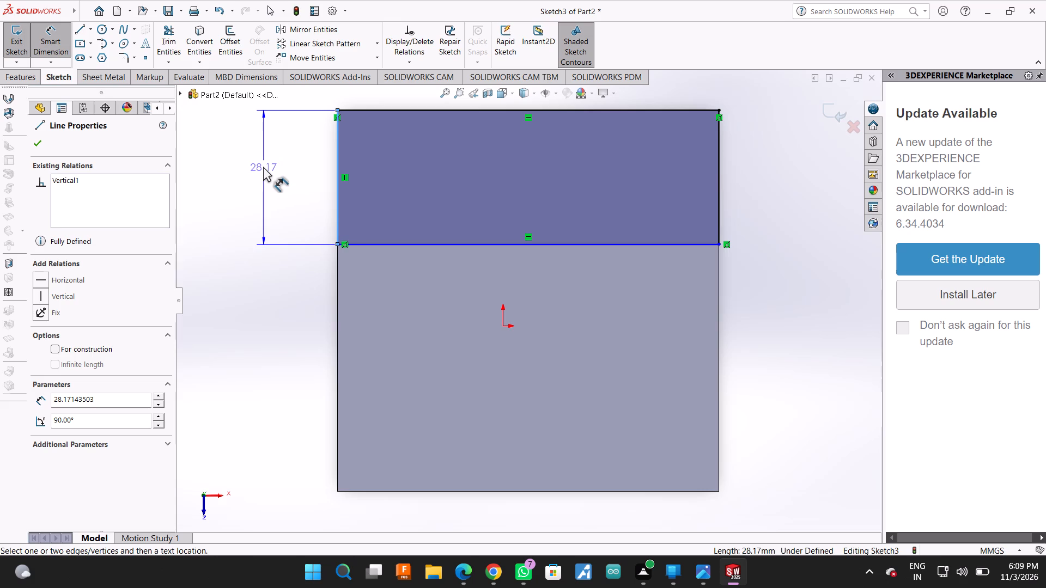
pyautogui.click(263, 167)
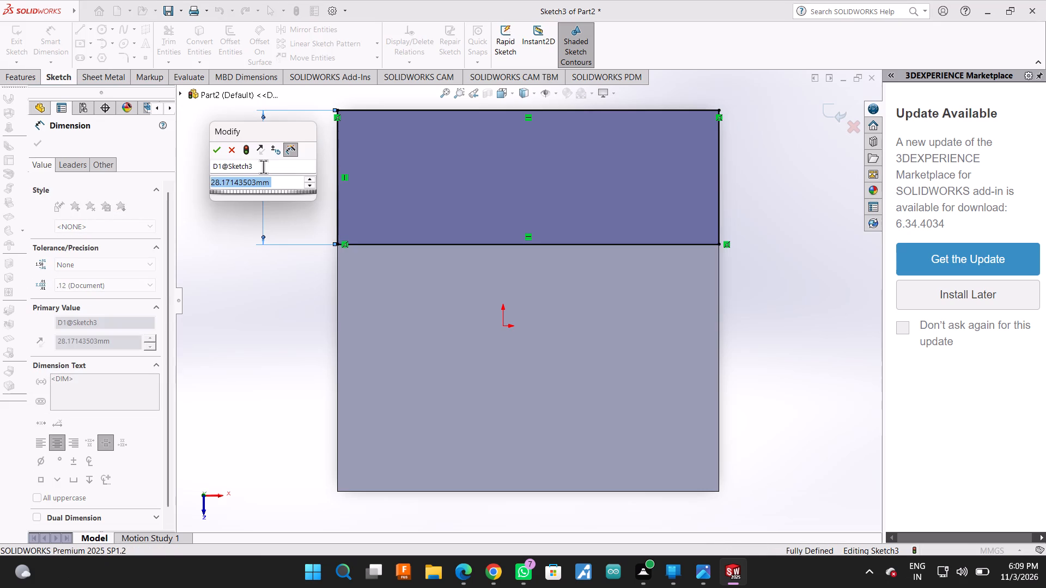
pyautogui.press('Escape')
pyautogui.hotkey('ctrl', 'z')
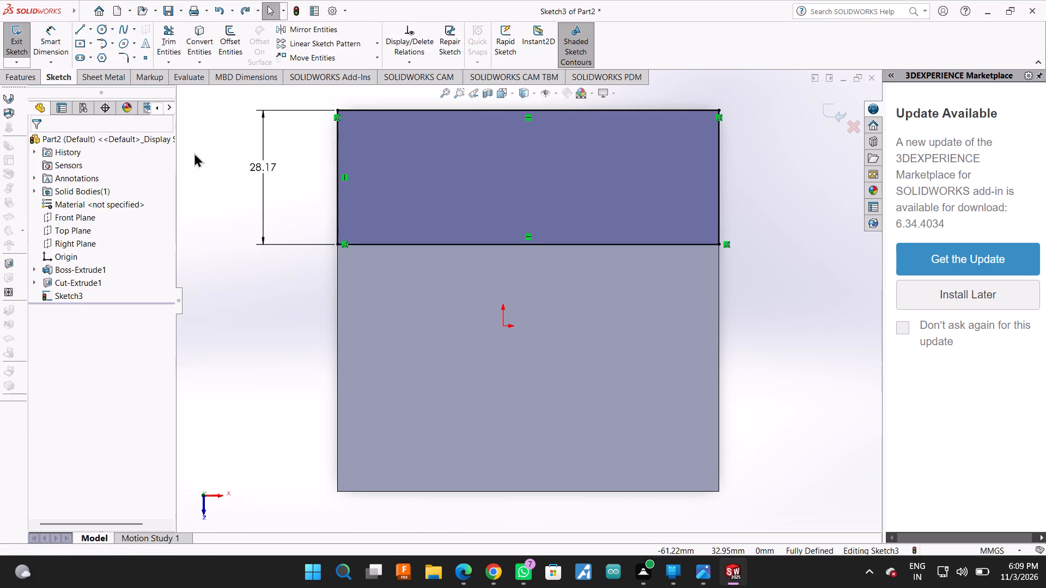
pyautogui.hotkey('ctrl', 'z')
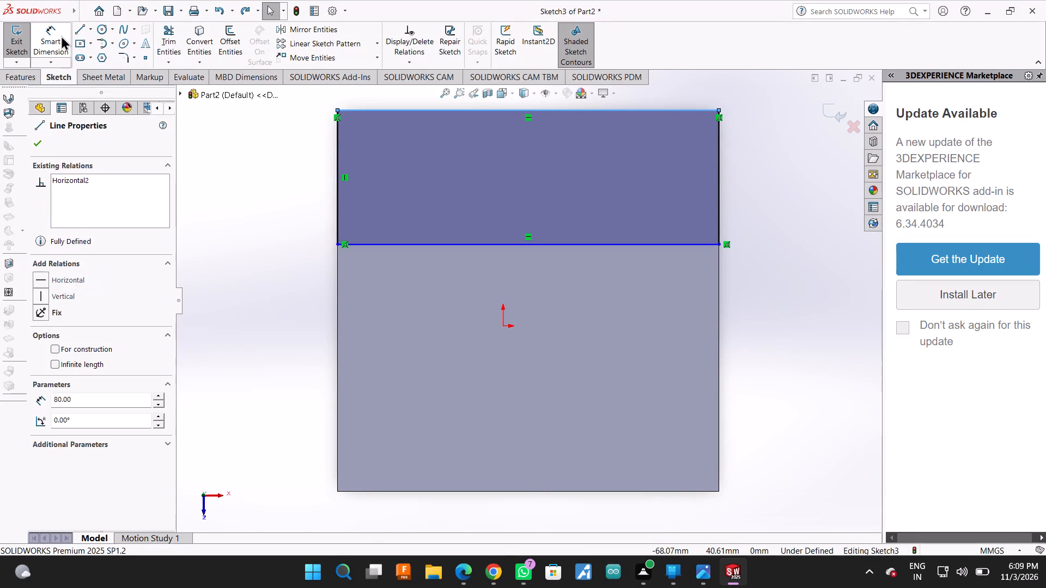
# Dimension the distance between the rectangle's lower line and the face's lower edge to 20 mm.
pyautogui.click(61, 35)
pyautogui.click(431, 243)
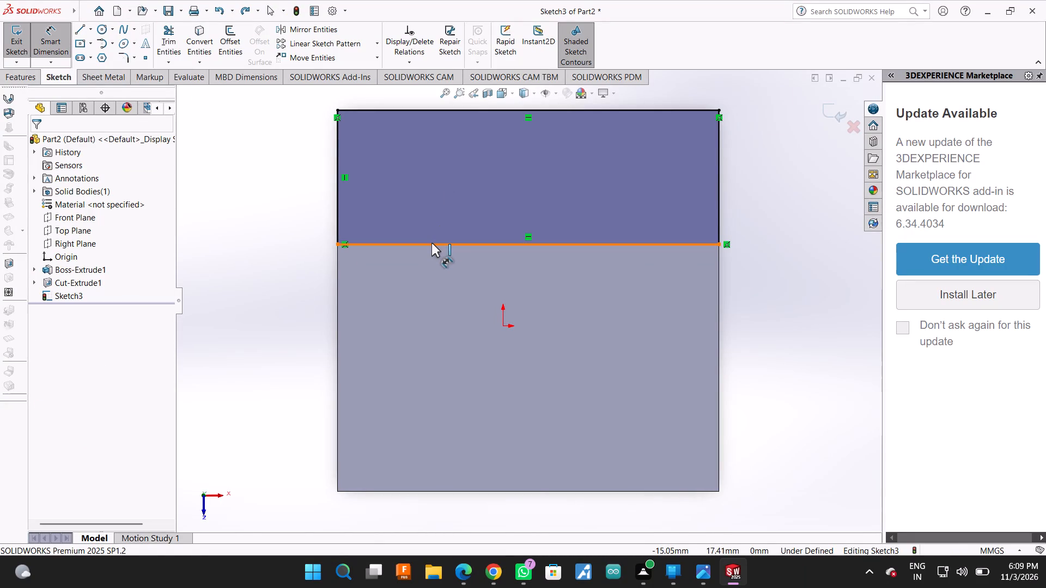
pyautogui.click(406, 491)
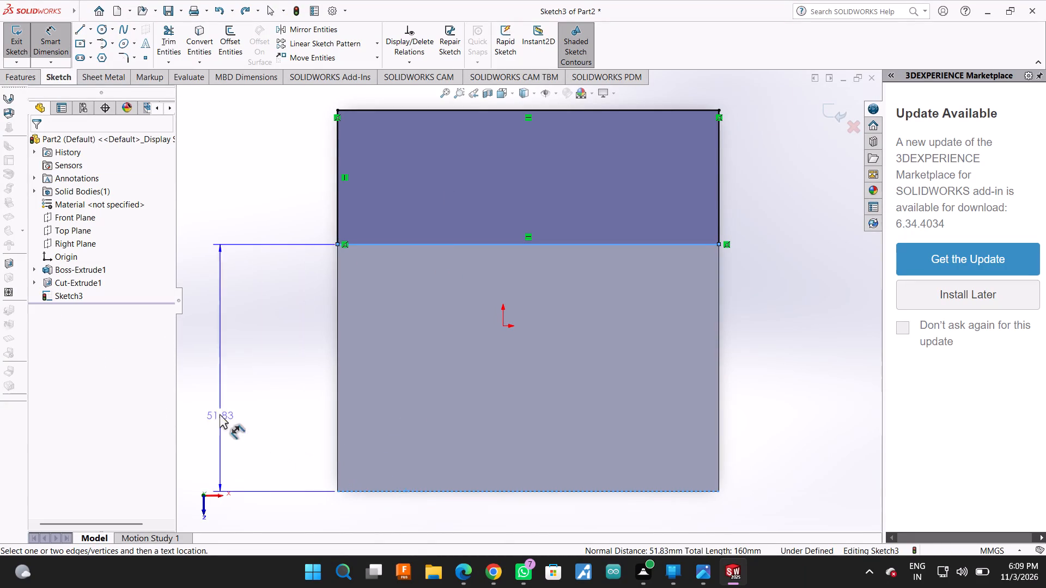
pyautogui.click(243, 383)
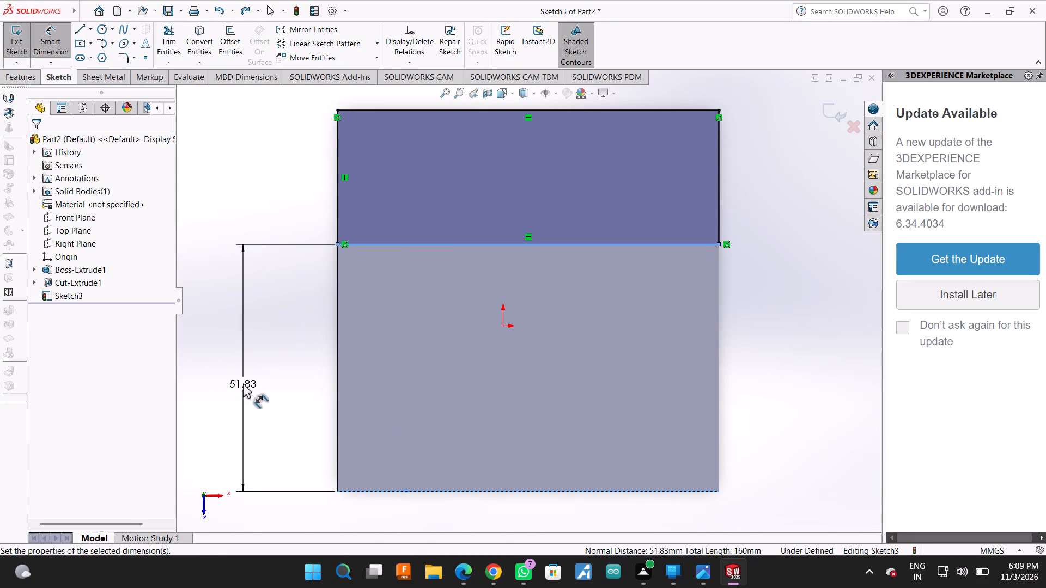
pyautogui.write('20')
pyautogui.press('Return')
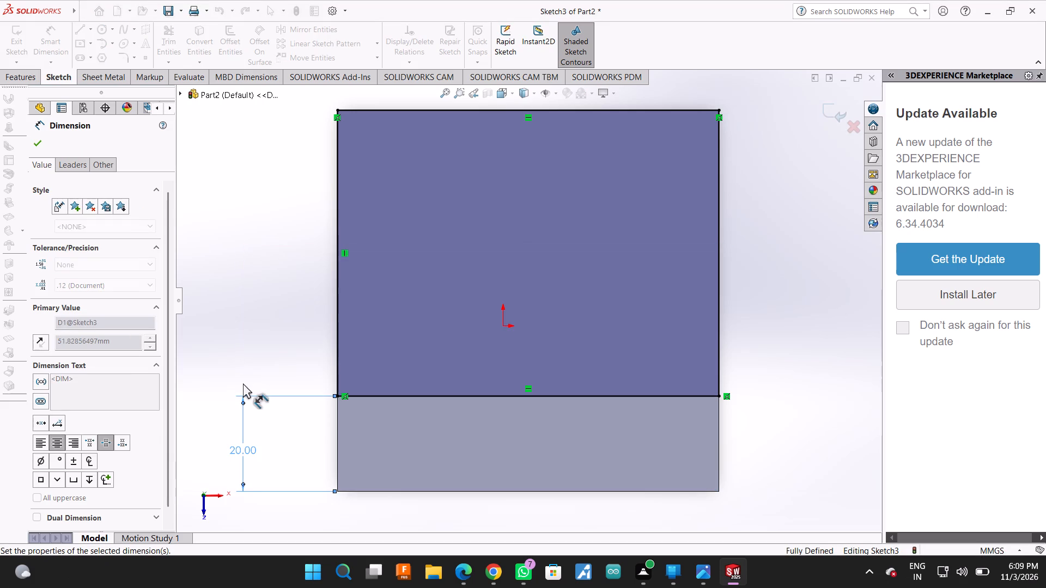
pyautogui.click(33, 146)
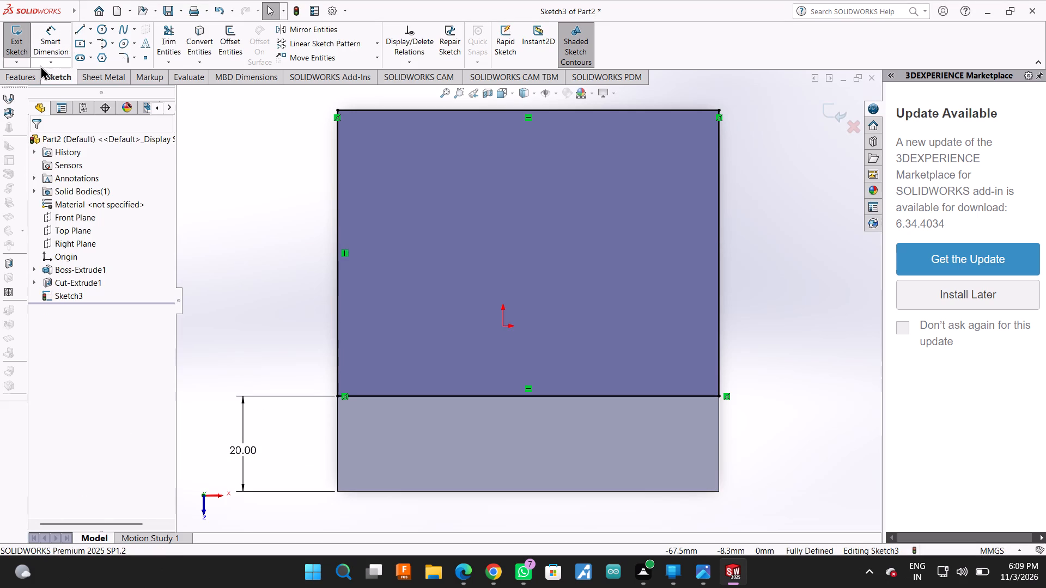
# Extrude the rectangle upward as a blind, merged boss with a depth of 20 mm.
pyautogui.click(22, 72)
pyautogui.click(18, 31)
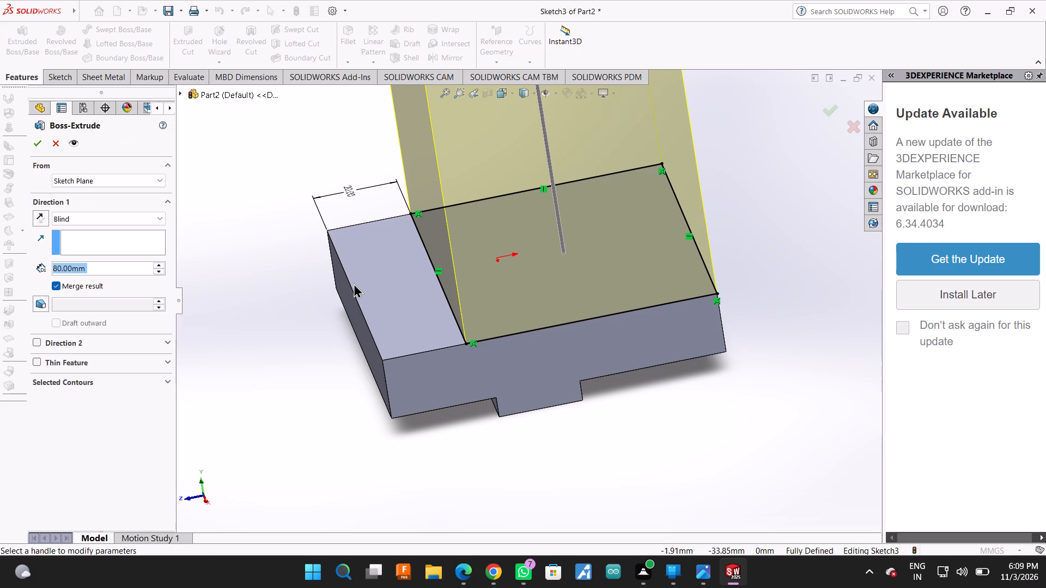
pyautogui.write('20')
pyautogui.press('Return')
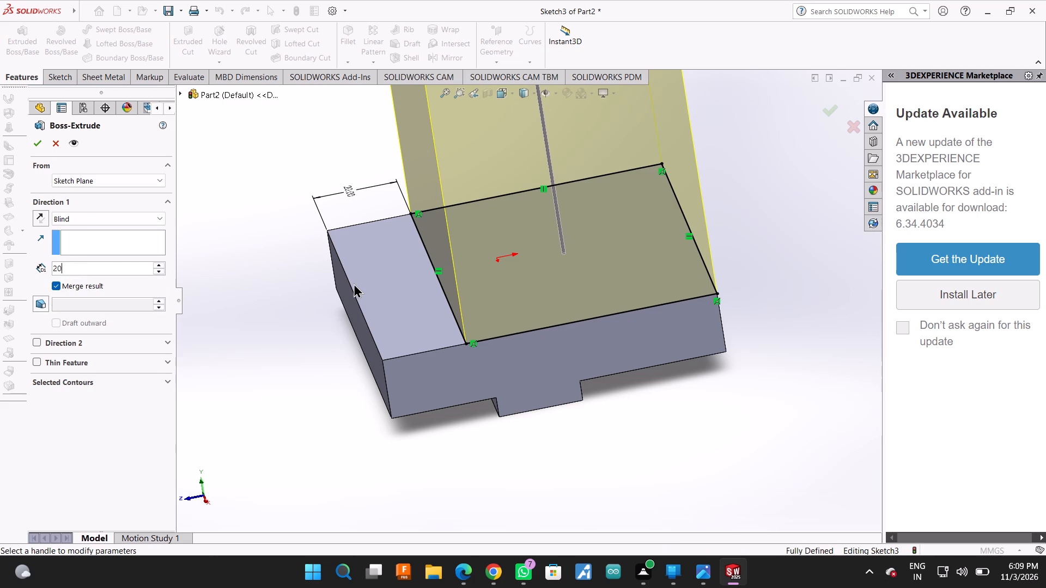
pyautogui.click(38, 145)
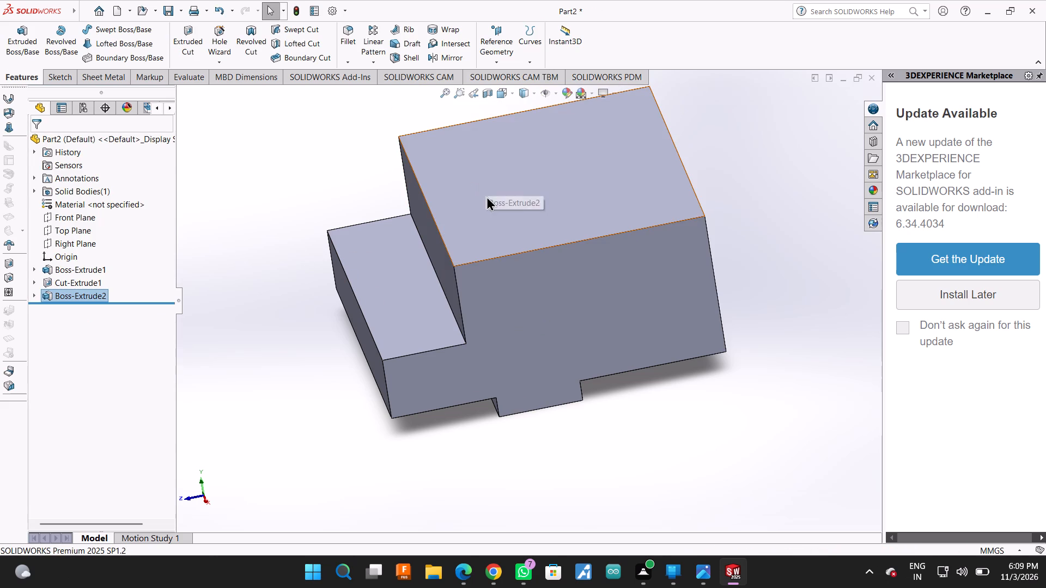
# Start a new sketch on the top face of the raised step.
pyautogui.click(486, 196)
pyautogui.click(506, 195)
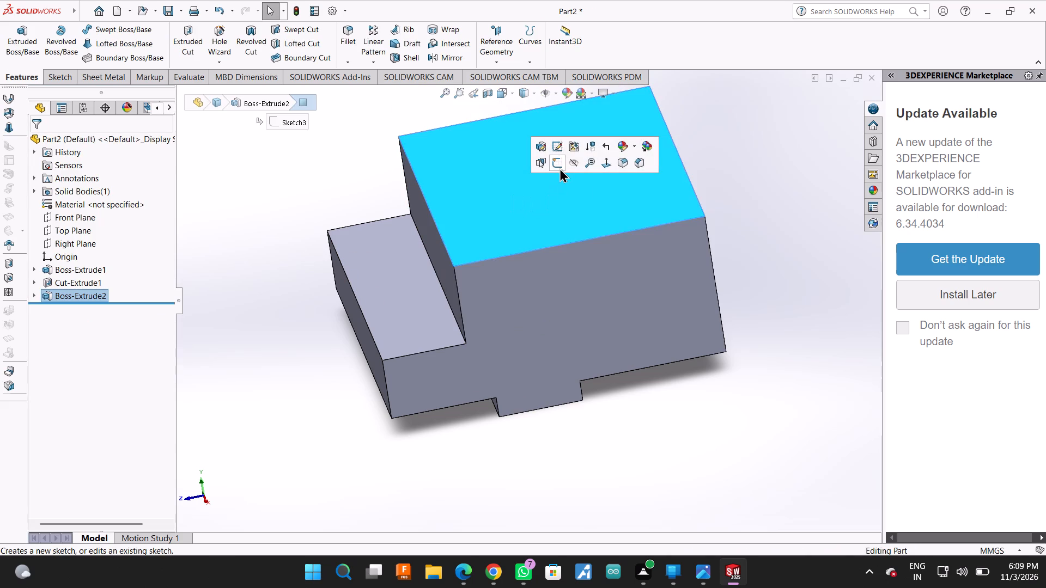
pyautogui.click(560, 168)
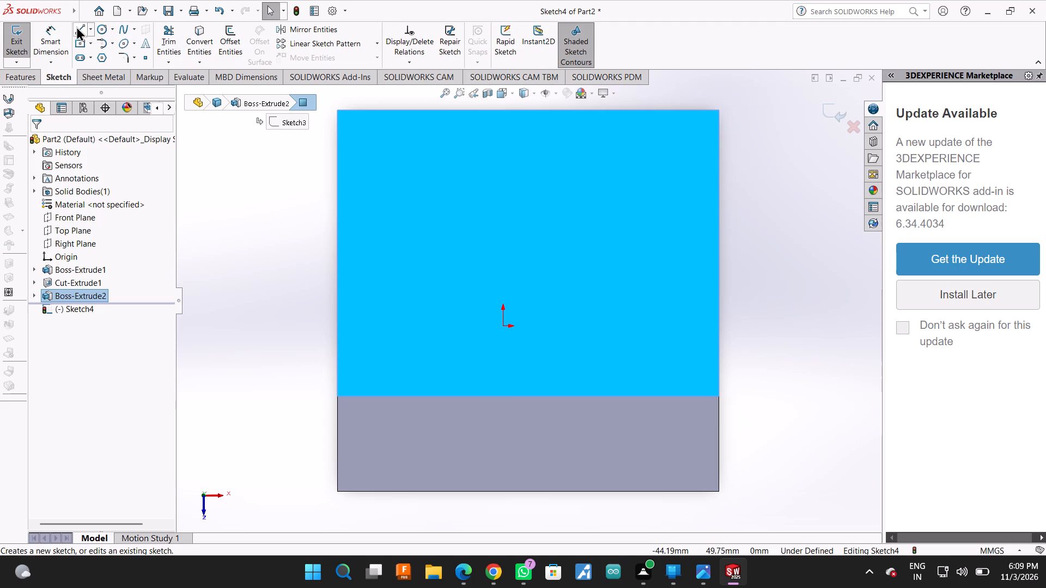
# Sketch a closed six-line profile around the face's upper corners, its about 20 mm and 7 mm horizontal lines joined by an about 66 mm diagonal.
pyautogui.click(76, 26)
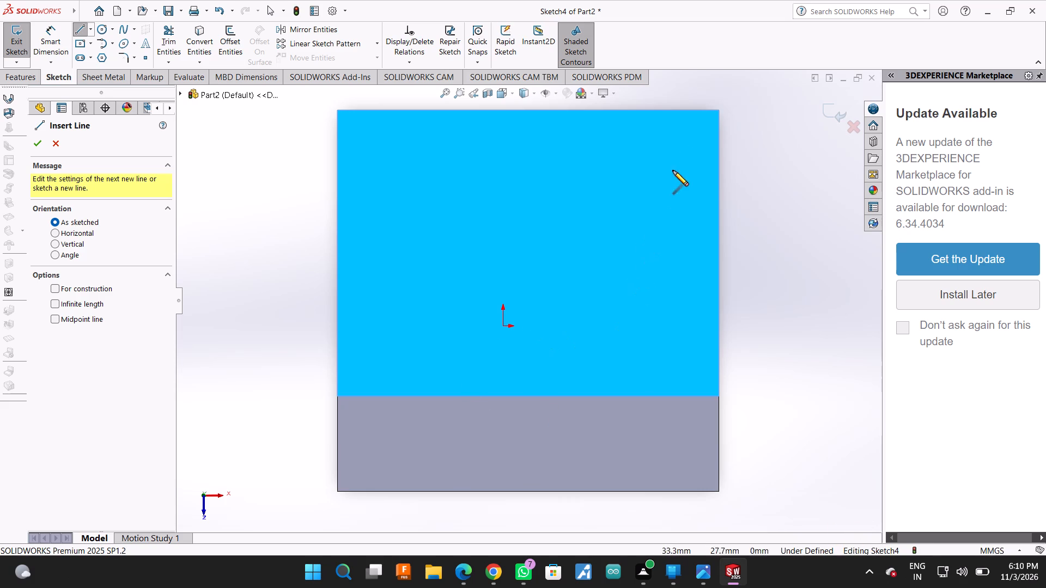
pyautogui.click(717, 146)
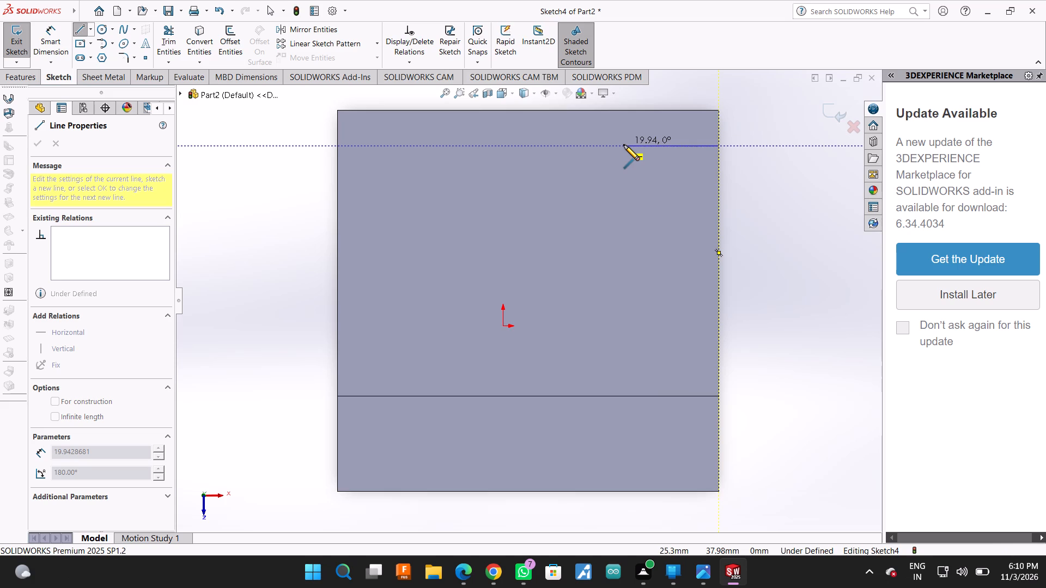
pyautogui.click(624, 145)
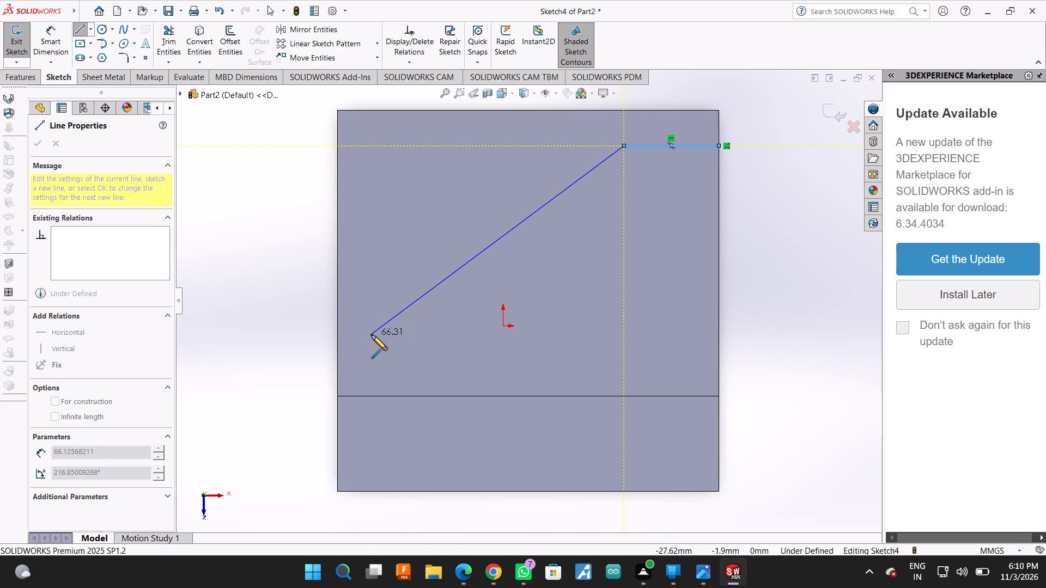
pyautogui.click(372, 335)
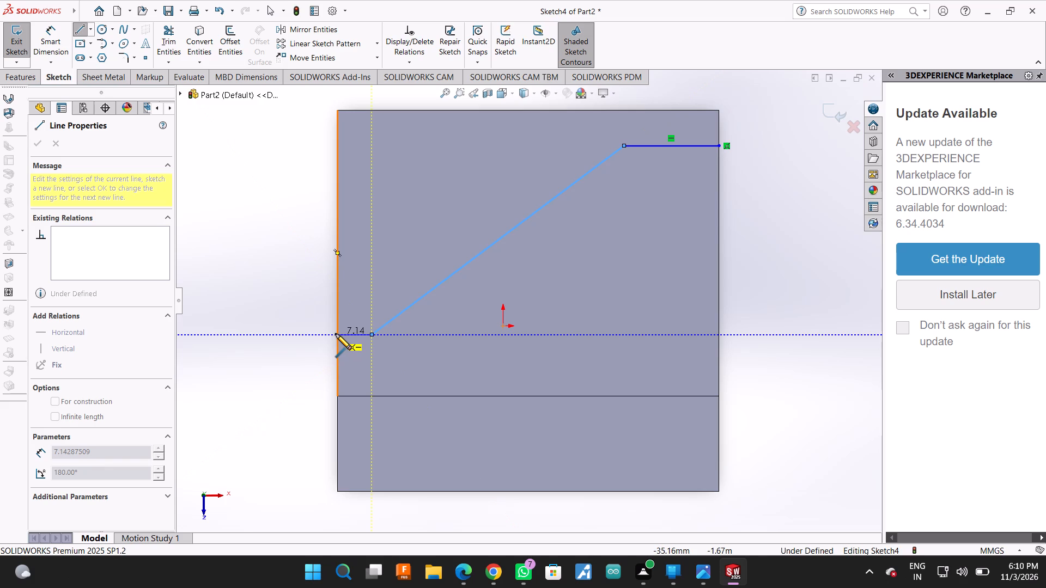
pyautogui.click(336, 334)
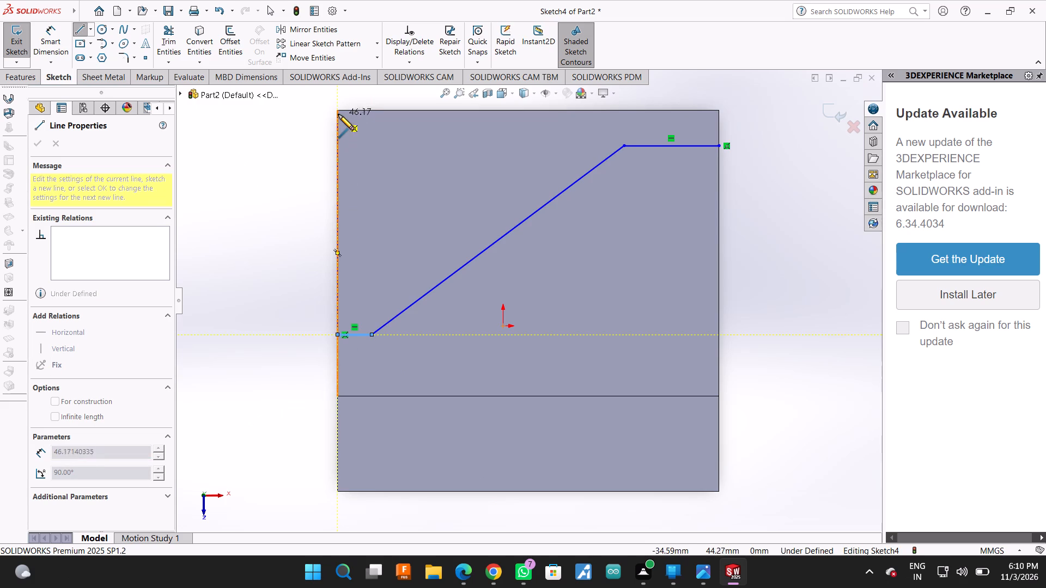
pyautogui.click(338, 111)
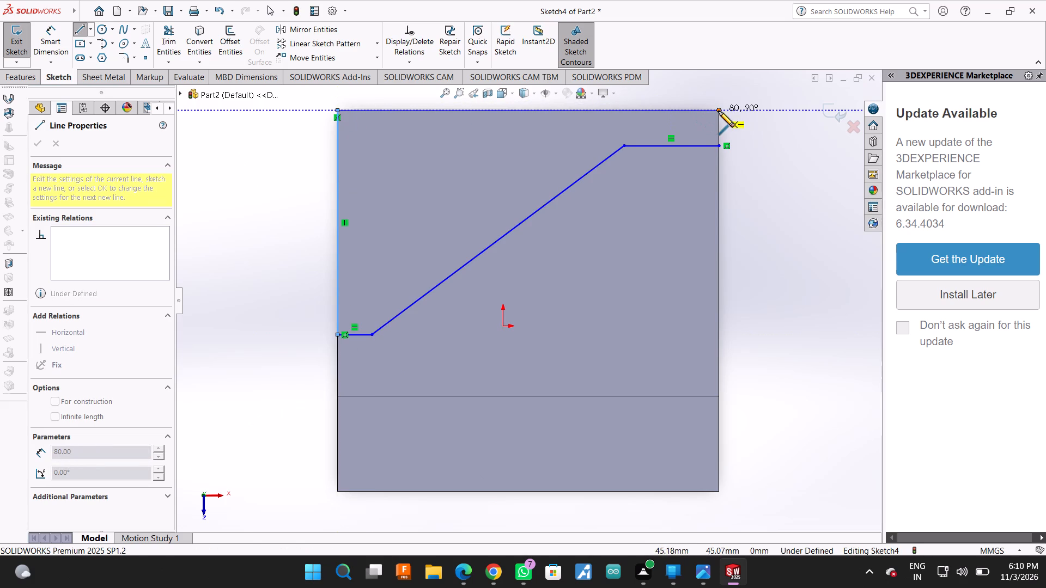
pyautogui.click(719, 111)
pyautogui.click(719, 144)
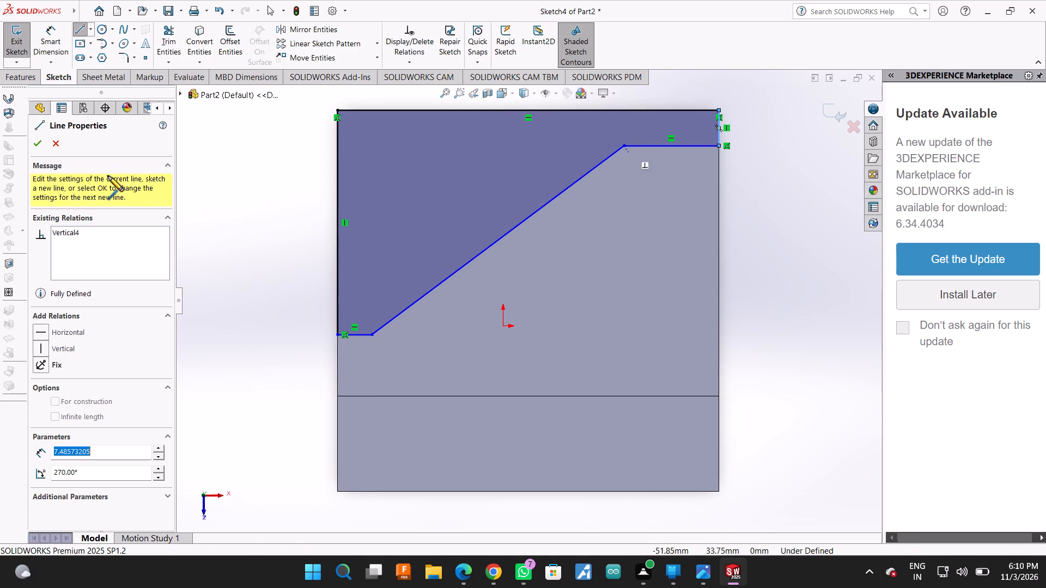
pyautogui.click(43, 146)
pyautogui.click(40, 145)
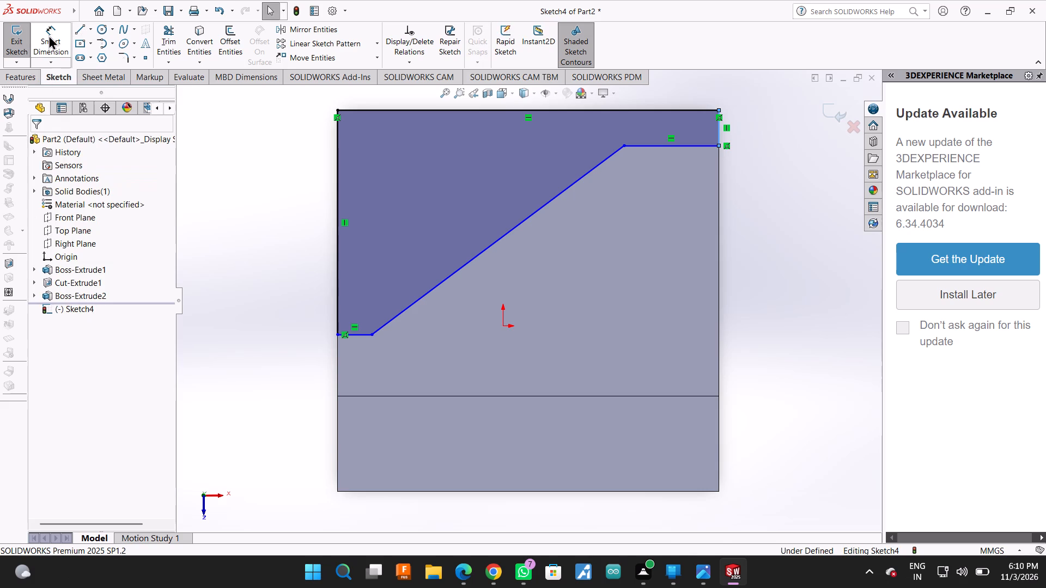
# Dimension the angle between the diagonal line and the short upper horizontal line to 45°.
pyautogui.click(51, 34)
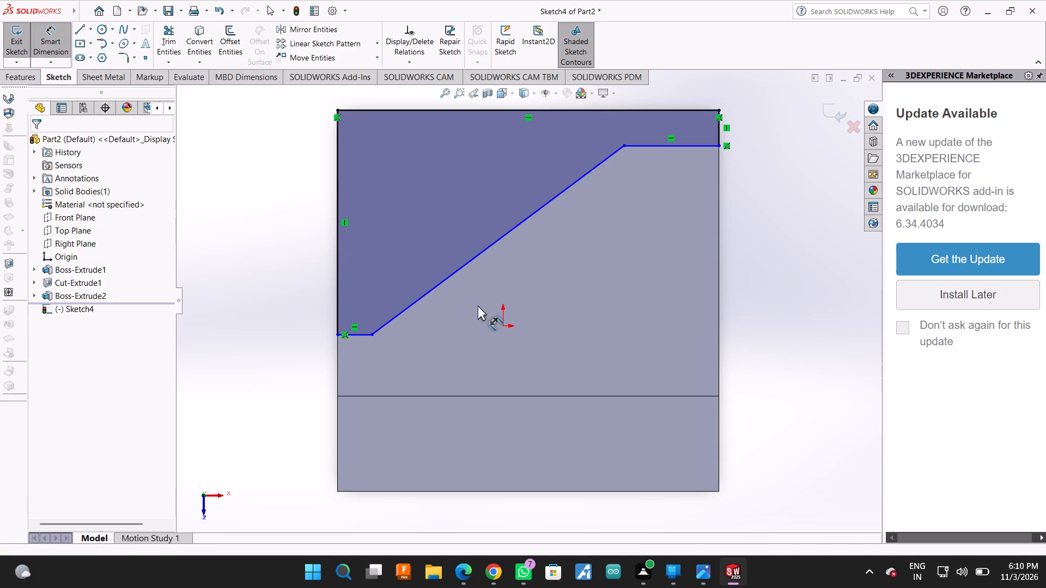
pyautogui.click(585, 173)
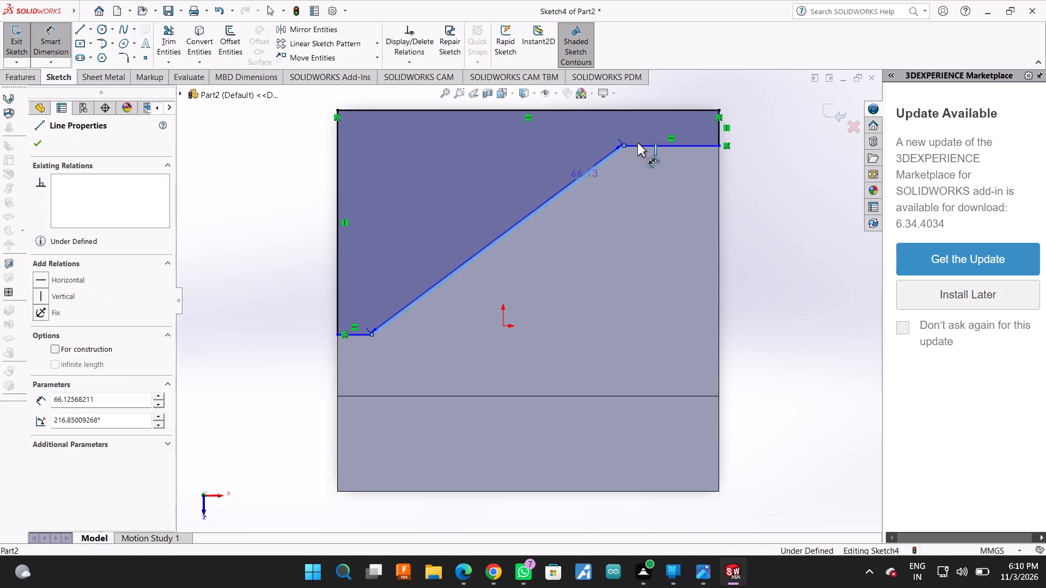
pyautogui.click(637, 145)
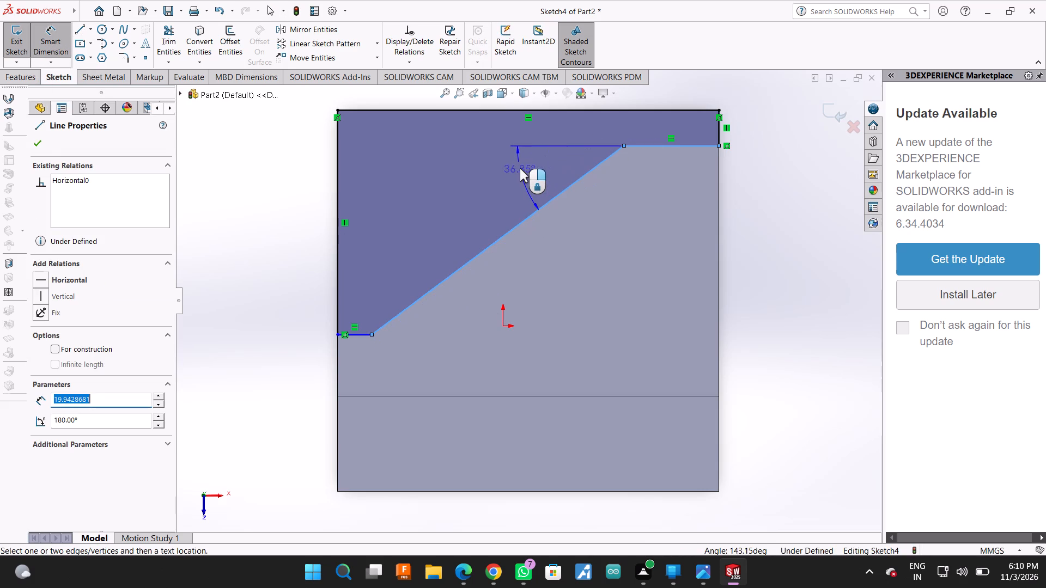
pyautogui.click(519, 169)
pyautogui.write('45')
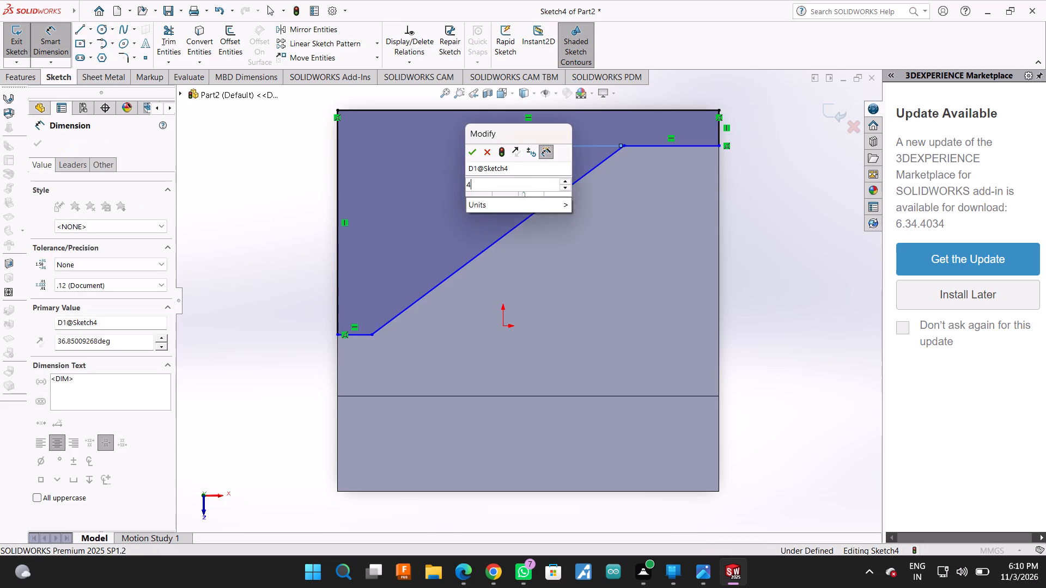
pyautogui.press('Return')
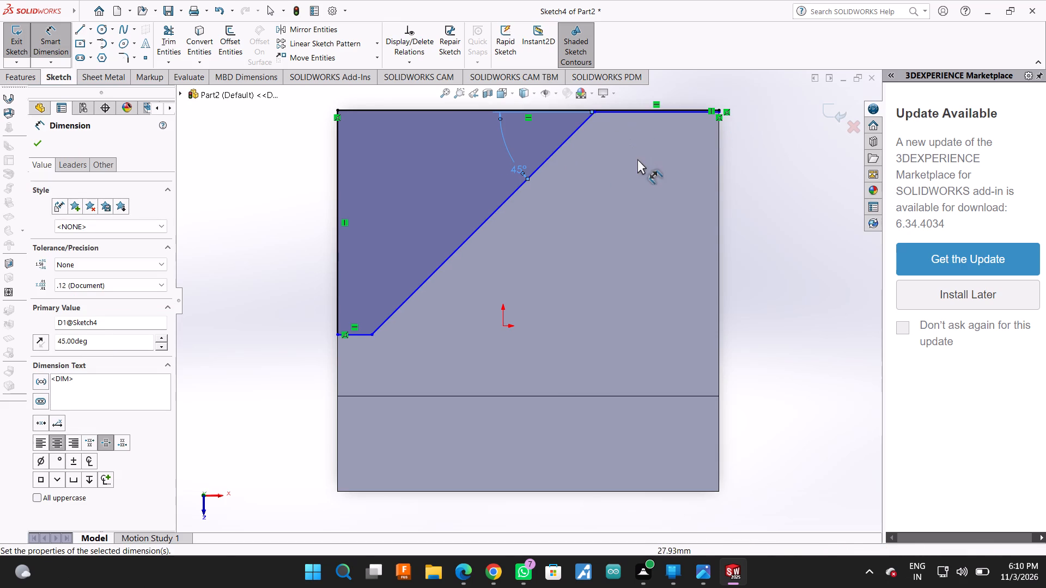
# Dimension the distance between the short upper horizontal line and the profile's top line to 10 mm.
pyautogui.scroll(2, 637, 162)
pyautogui.scroll(-10, 634, 149)
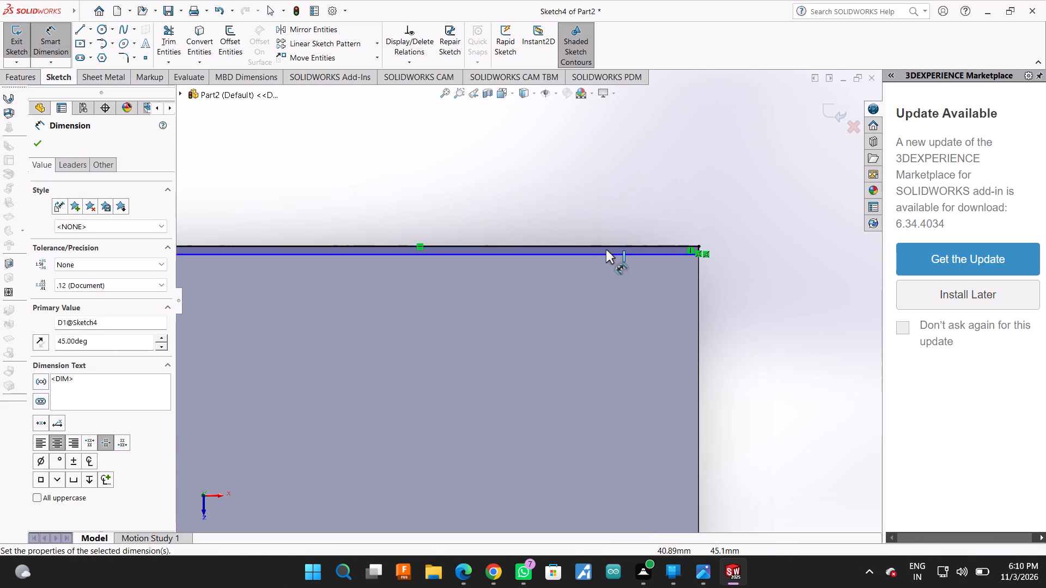
pyautogui.click(605, 256)
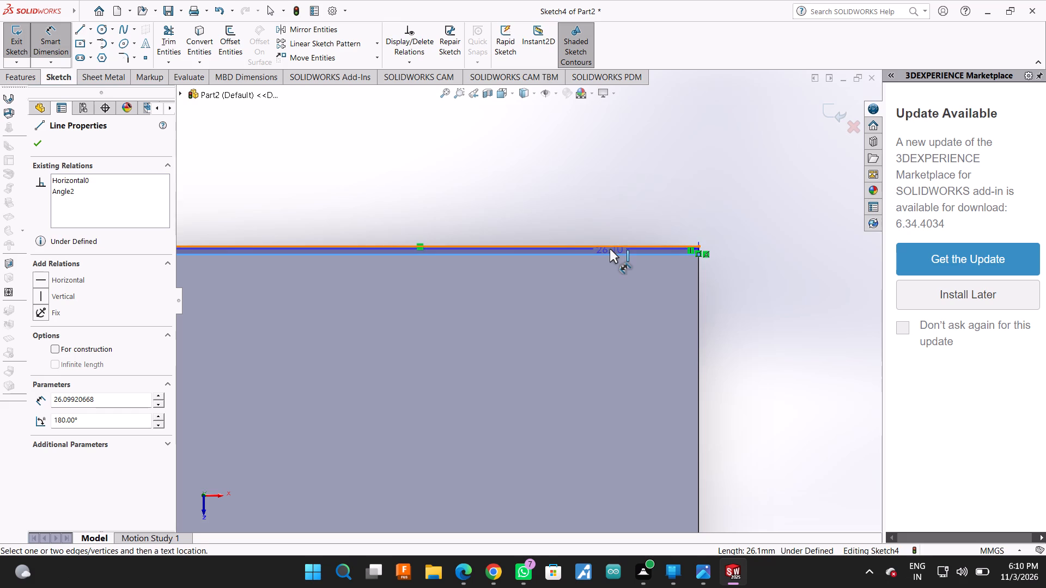
pyautogui.click(610, 249)
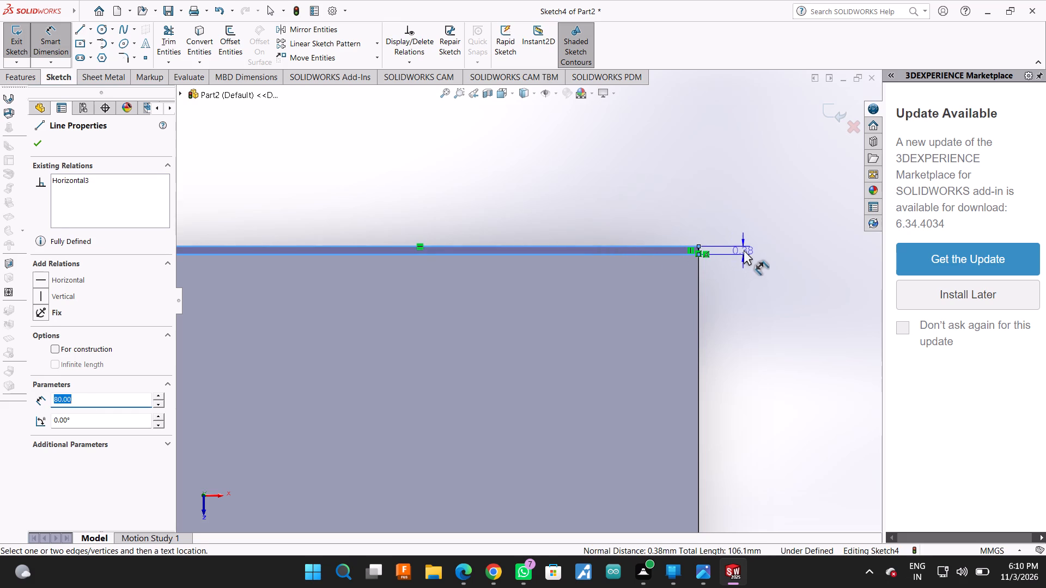
pyautogui.click(746, 249)
pyautogui.write('10')
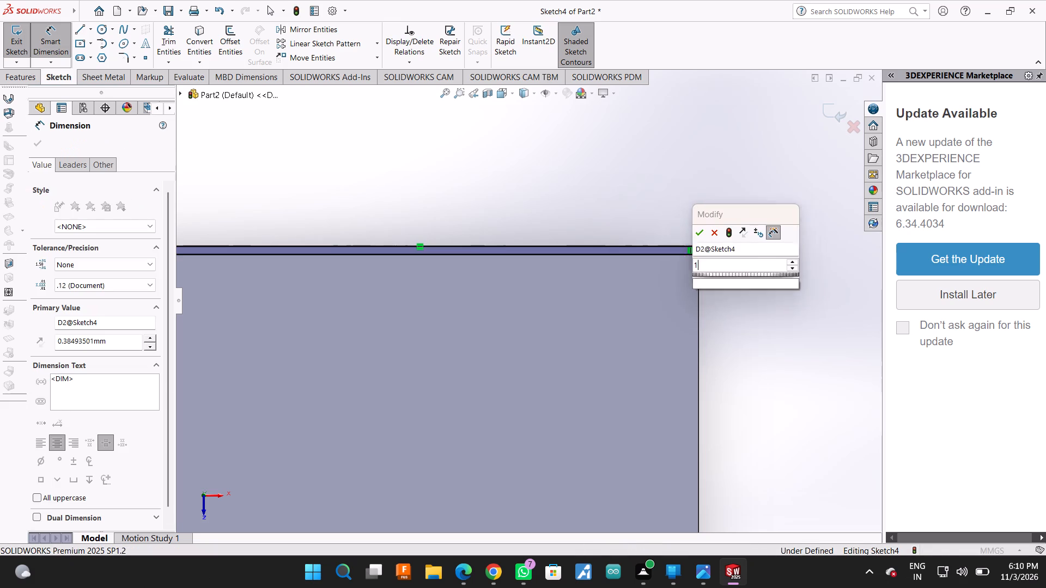
pyautogui.press('Return')
pyautogui.scroll(10, 772, 342)
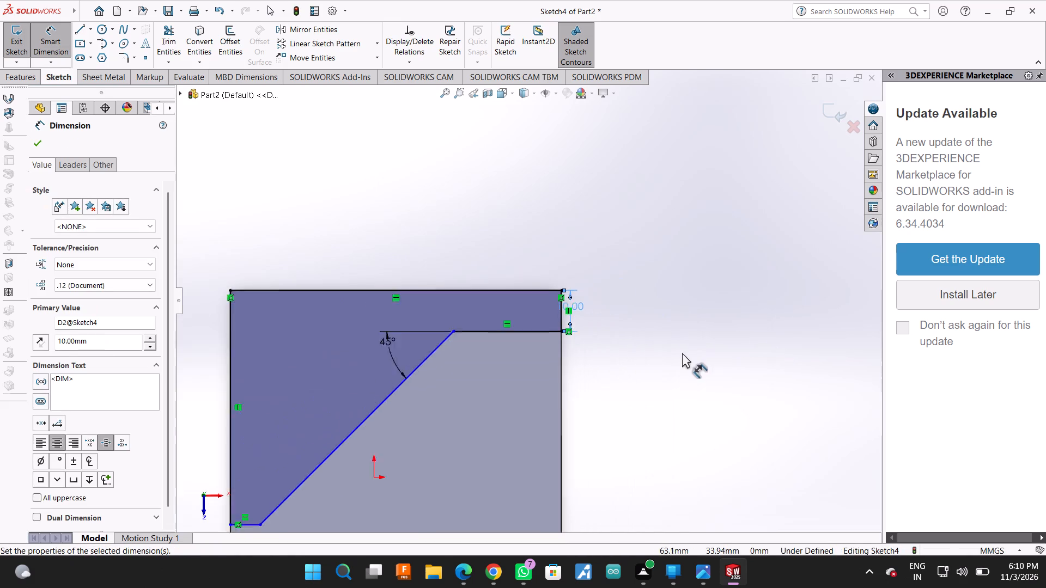
pyautogui.scroll(-1, 387, 415)
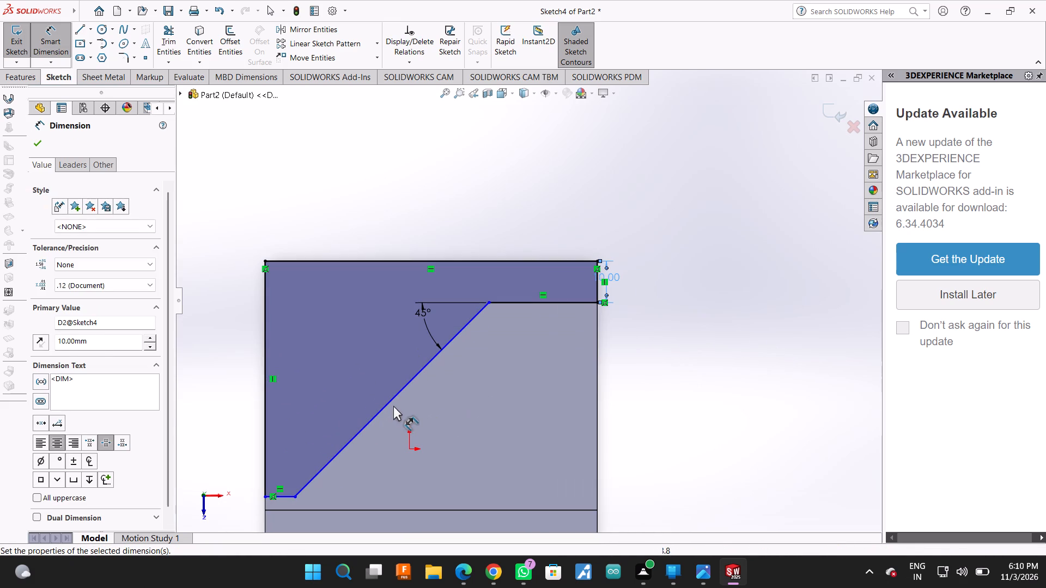
pyautogui.click(38, 140)
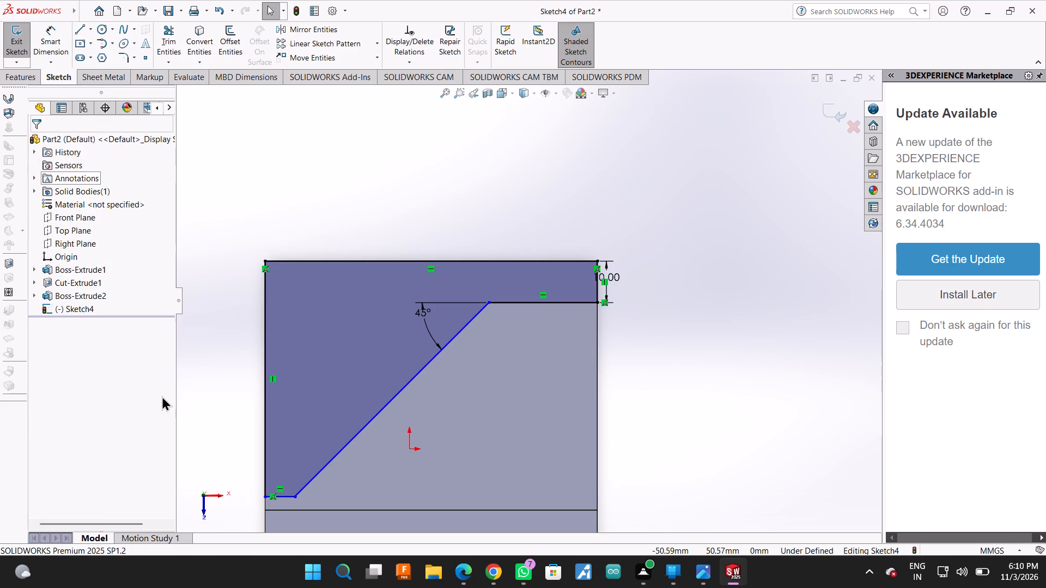
# Dimension the length of the profile's short lower horizontal line to 25 mm.
pyautogui.click(42, 26)
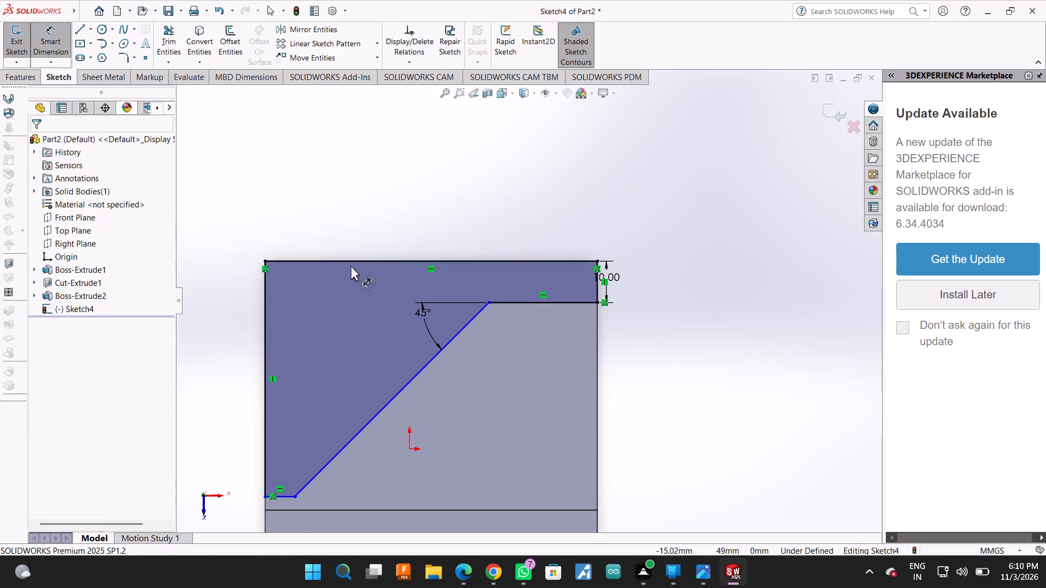
pyautogui.scroll(1, 352, 283)
pyautogui.scroll(-1, 358, 304)
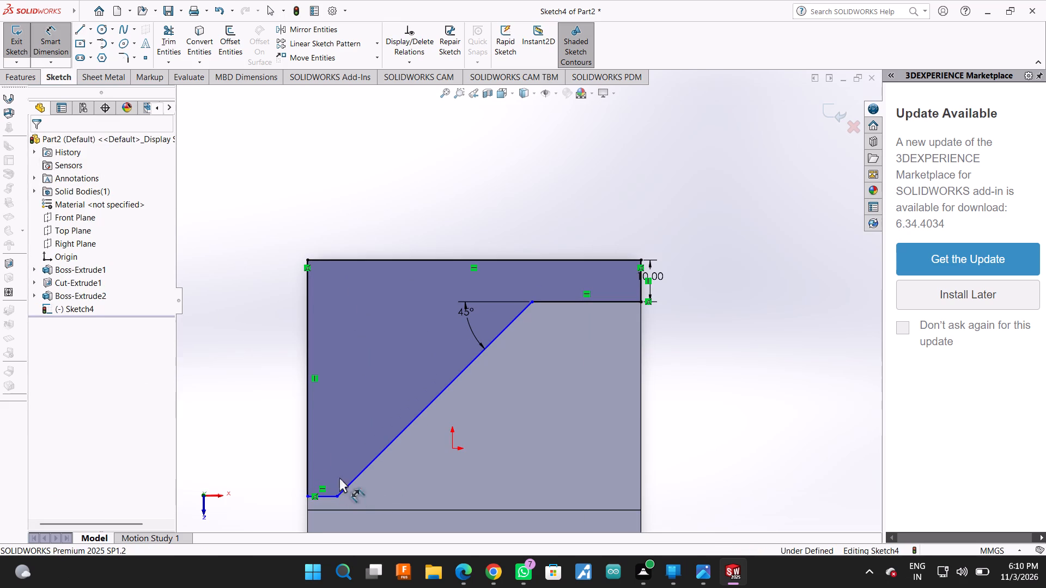
pyautogui.scroll(1, 332, 419)
pyautogui.scroll(-1, 342, 445)
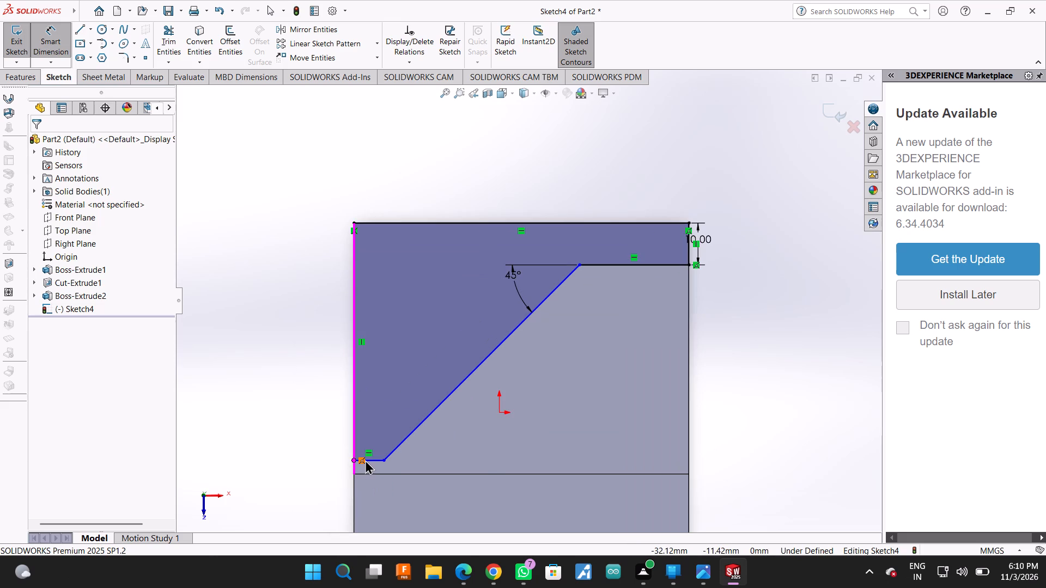
pyautogui.click(371, 460)
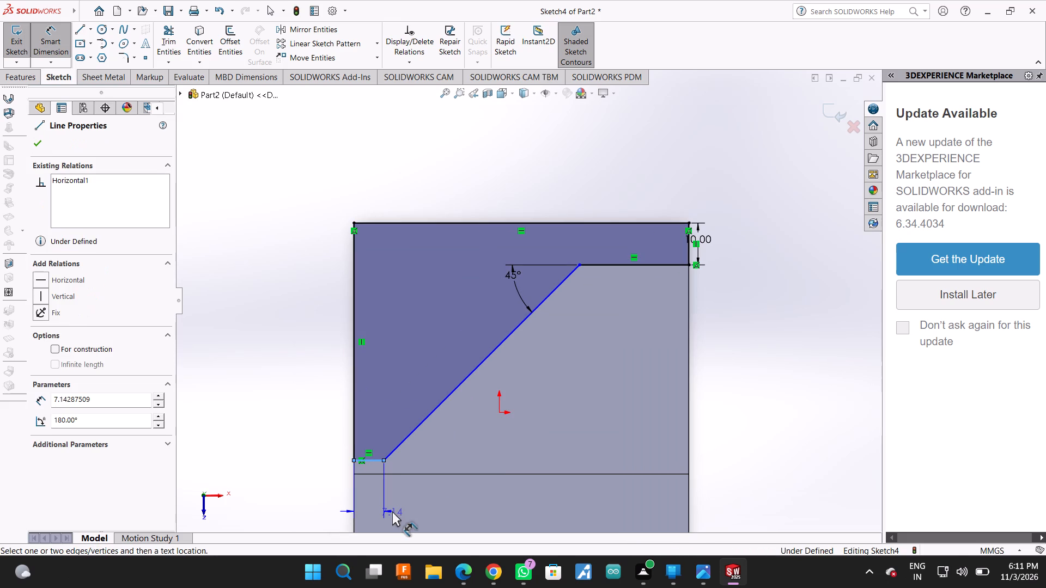
pyautogui.click(405, 510)
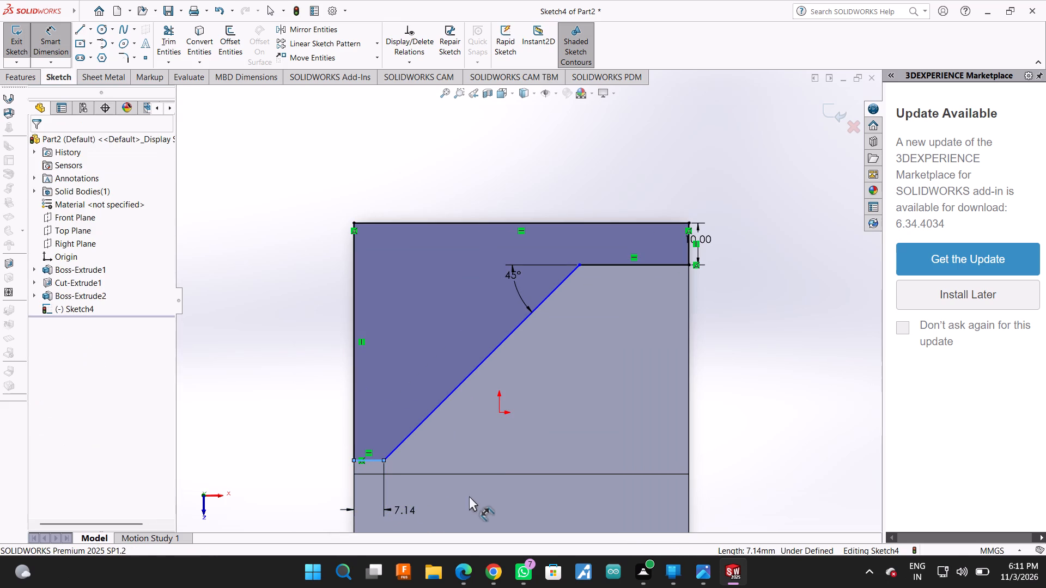
pyautogui.write('25')
pyautogui.press('Return')
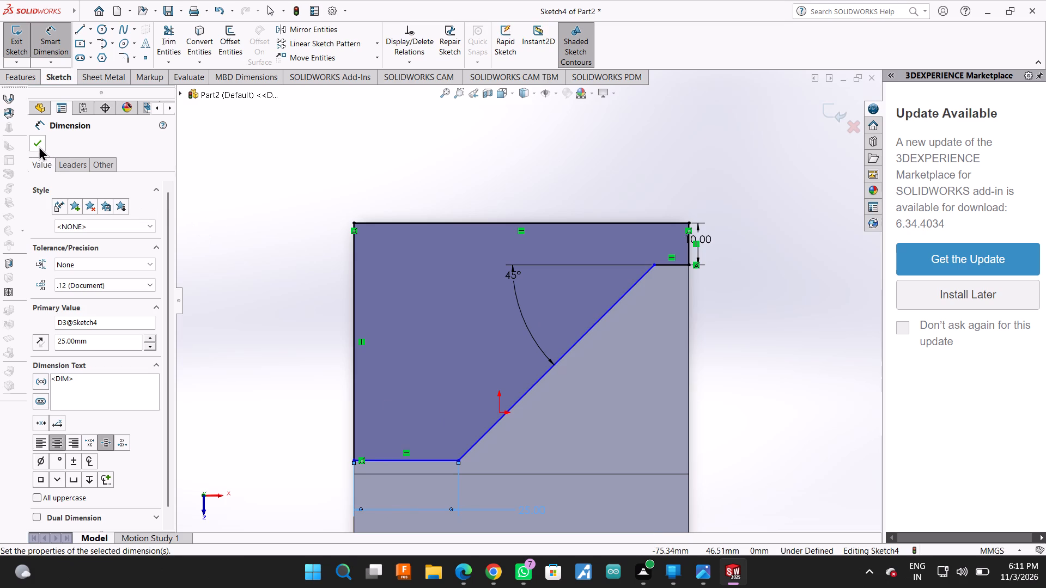
pyautogui.click(39, 146)
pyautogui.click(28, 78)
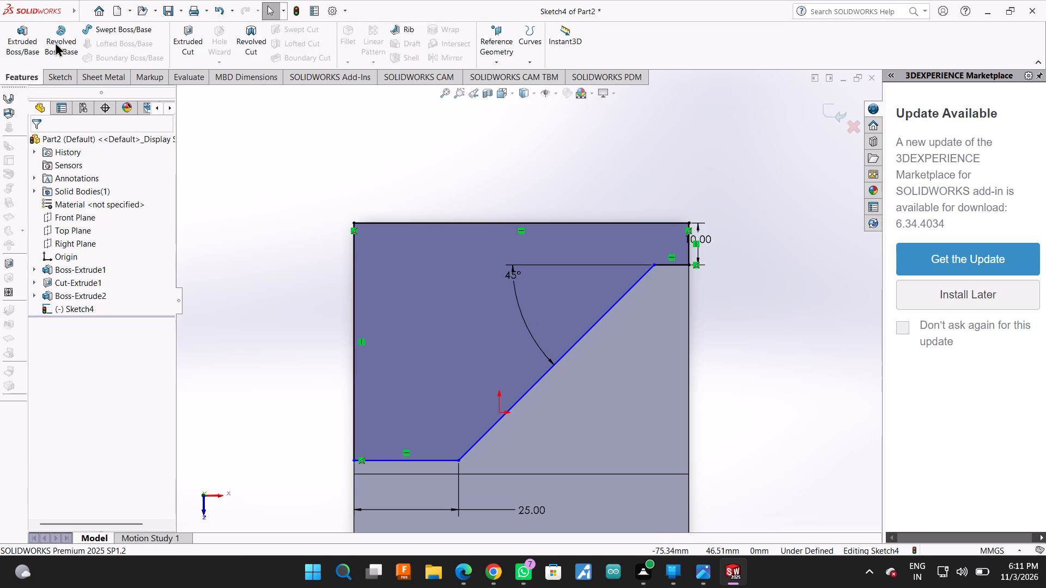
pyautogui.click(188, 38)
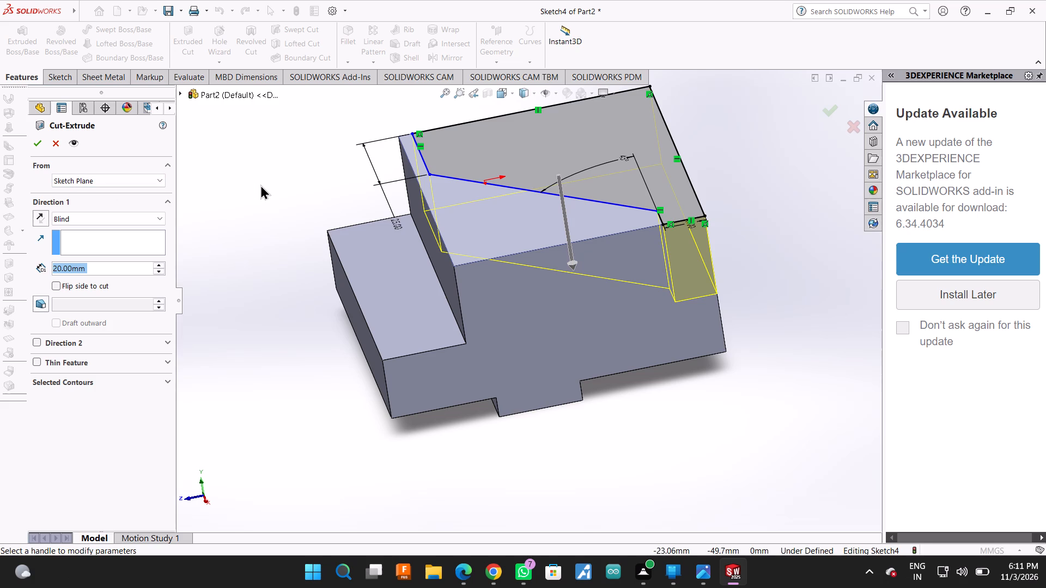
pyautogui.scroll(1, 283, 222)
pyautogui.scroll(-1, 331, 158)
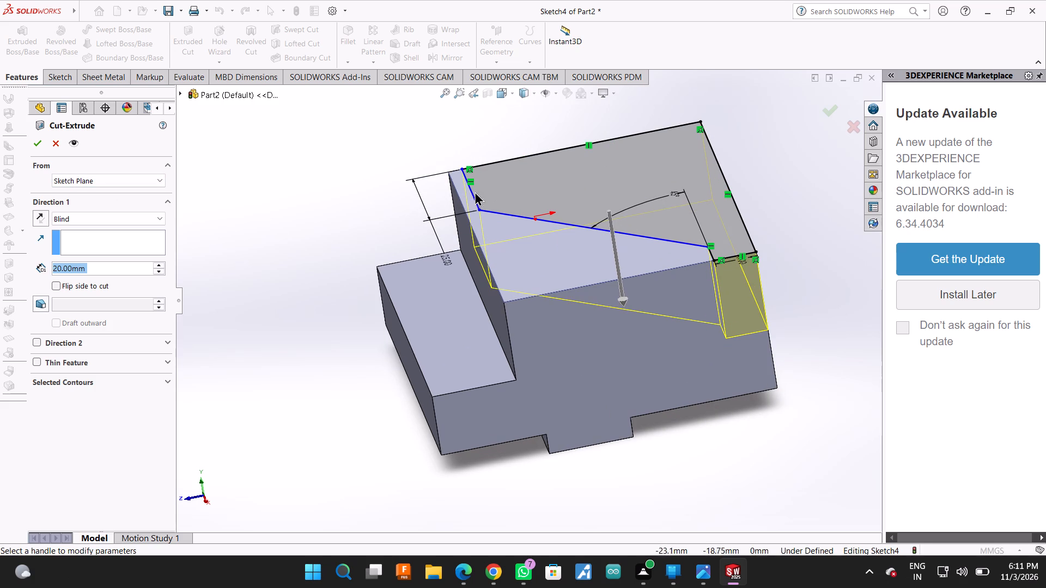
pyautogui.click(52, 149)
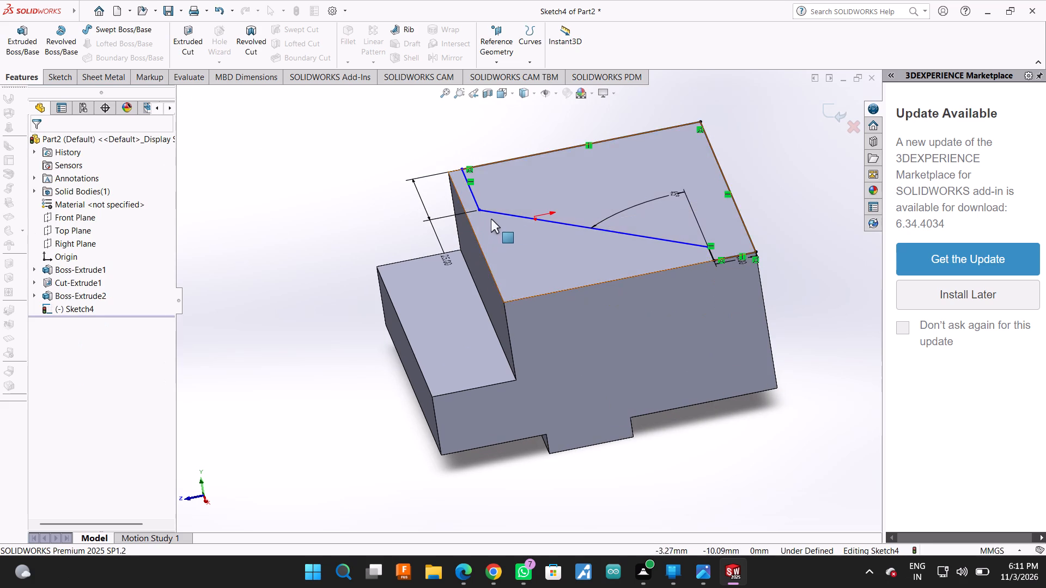
# Undo the 25 mm length given to the profile's short lower horizontal line.
pyautogui.hotkey('ctrl', 'z')
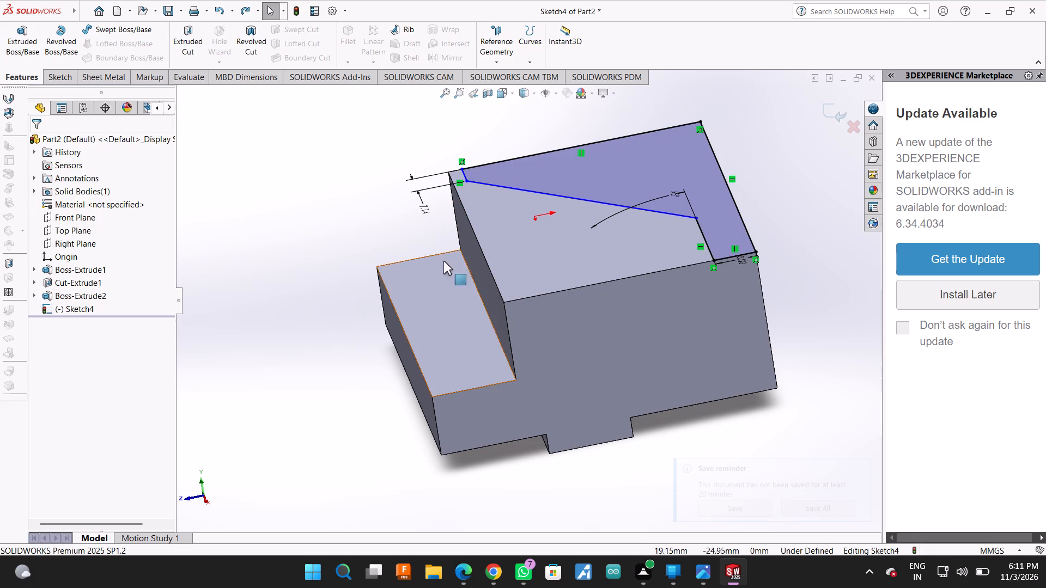
# Dimension the distance between the profile's short lower horizontal line and the lower ledge's outer edge to 20 mm.
pyautogui.click(461, 173)
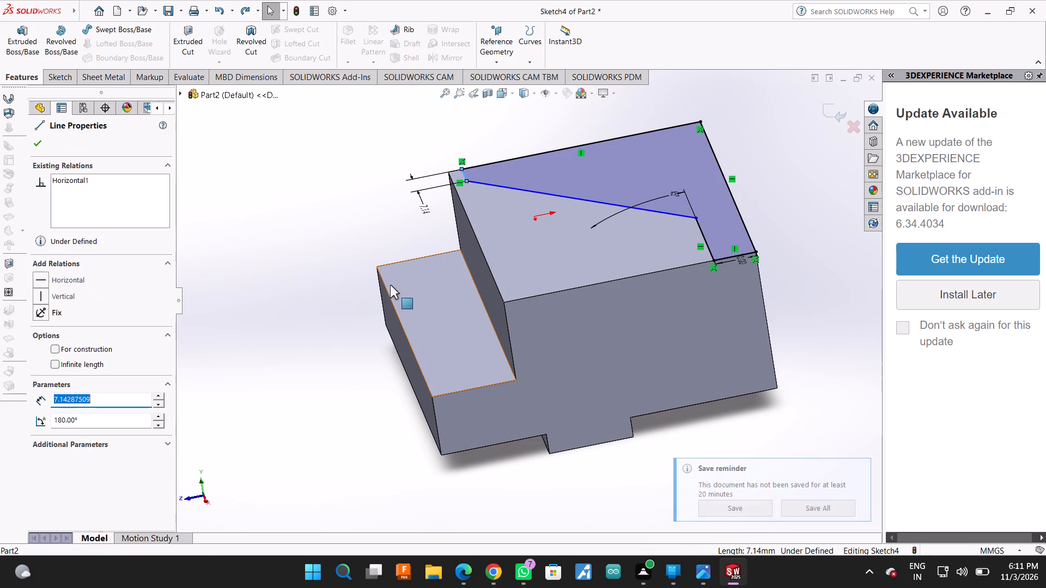
pyautogui.click(386, 289)
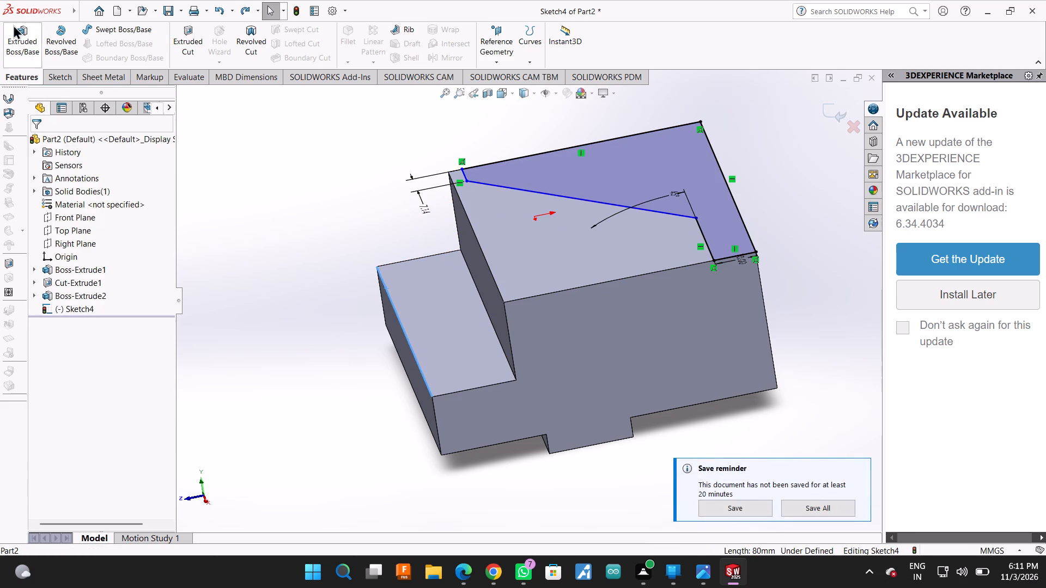
pyautogui.click(64, 84)
pyautogui.click(55, 33)
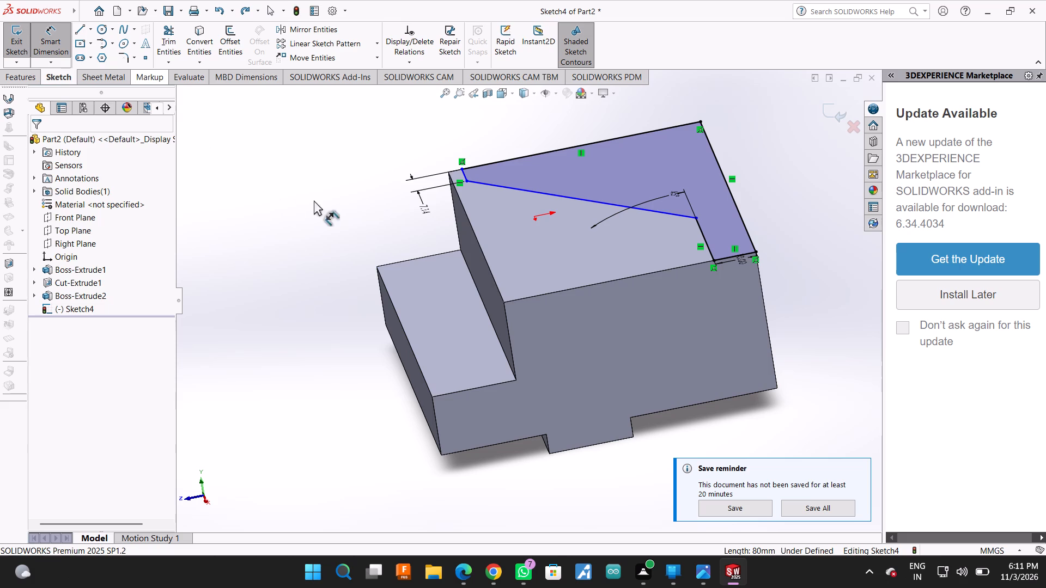
pyautogui.click(466, 176)
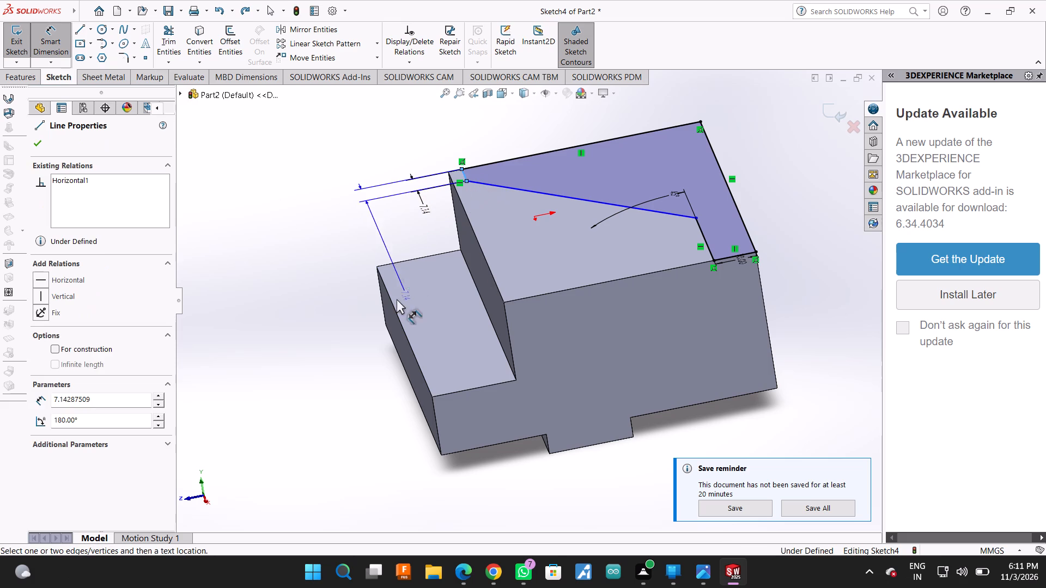
pyautogui.click(393, 308)
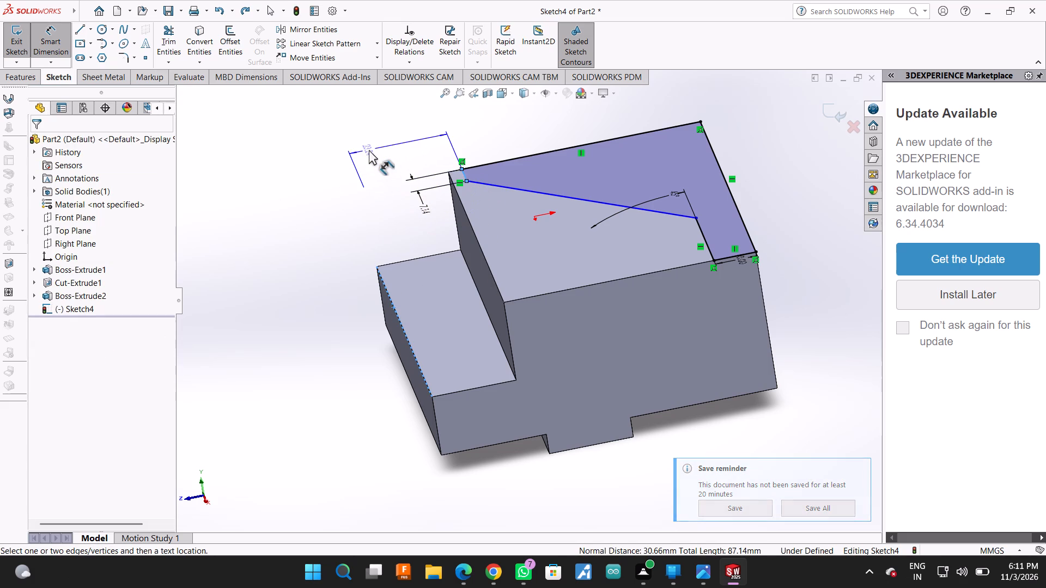
pyautogui.click(387, 149)
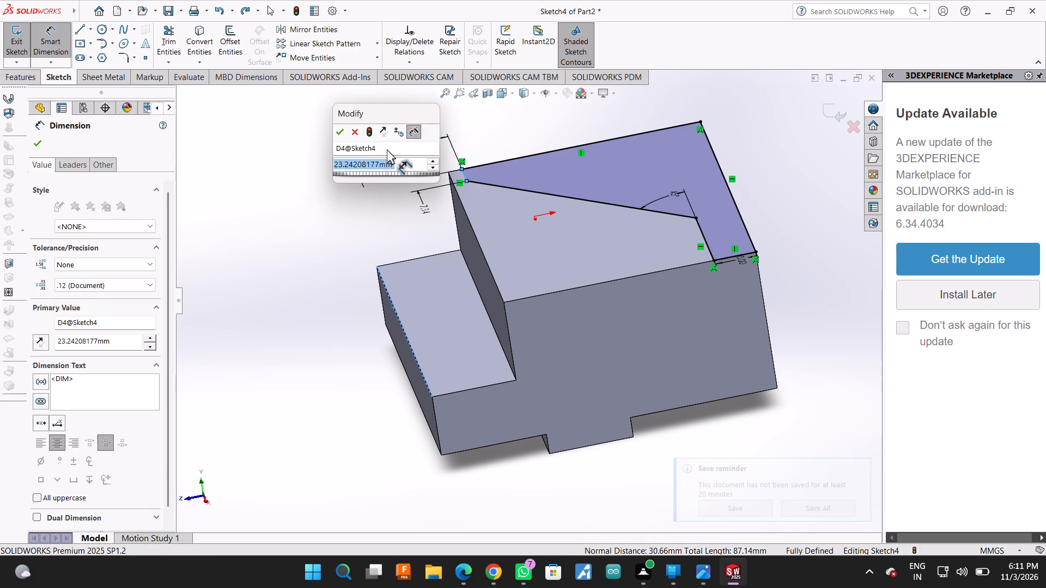
pyautogui.write('20')
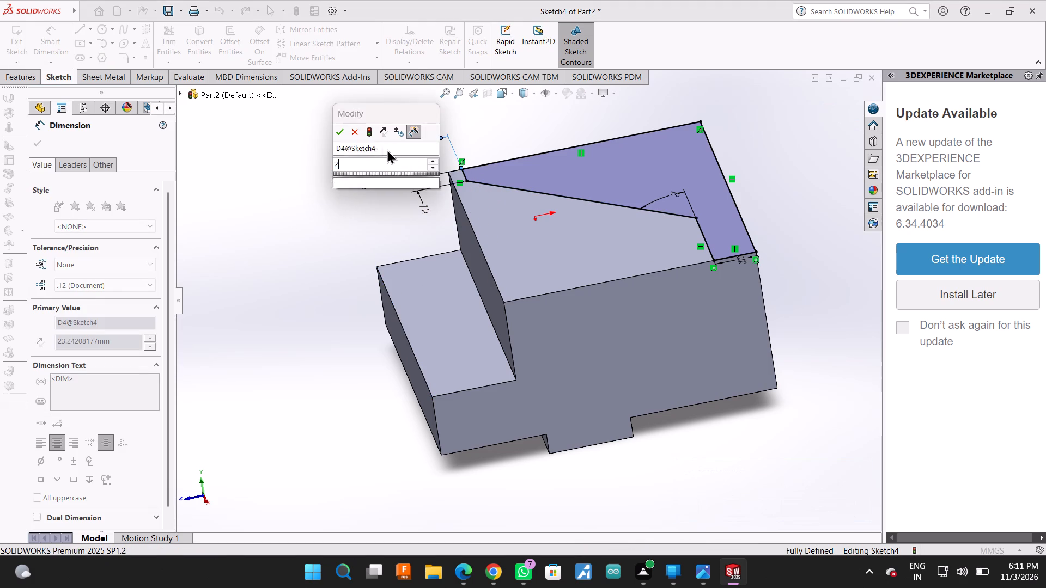
pyautogui.press('Return')
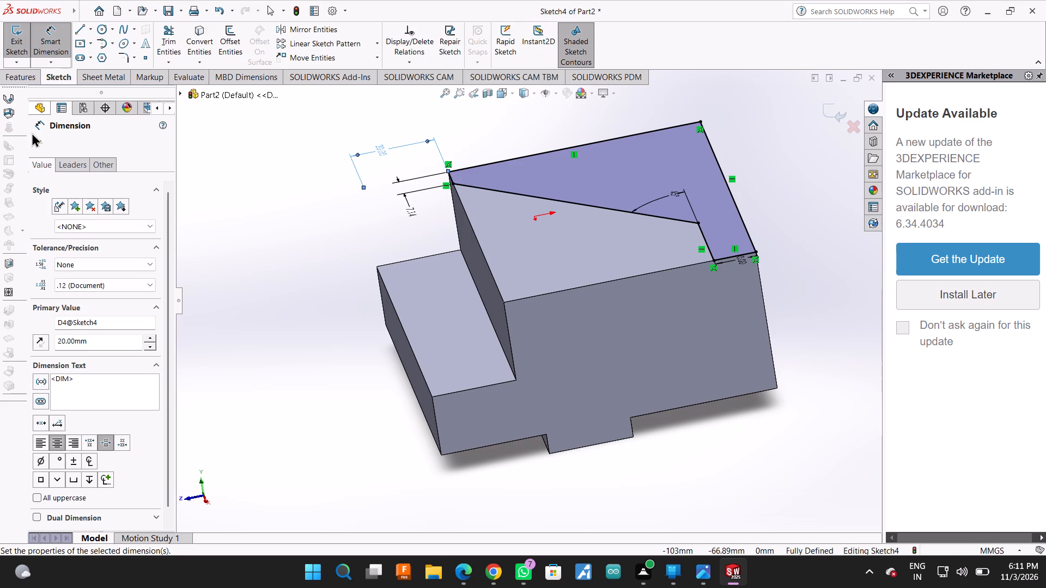
pyautogui.click(32, 147)
# Set the length dimension of the profile's short lower horizontal line to 25 mm.
pyautogui.click(32, 72)
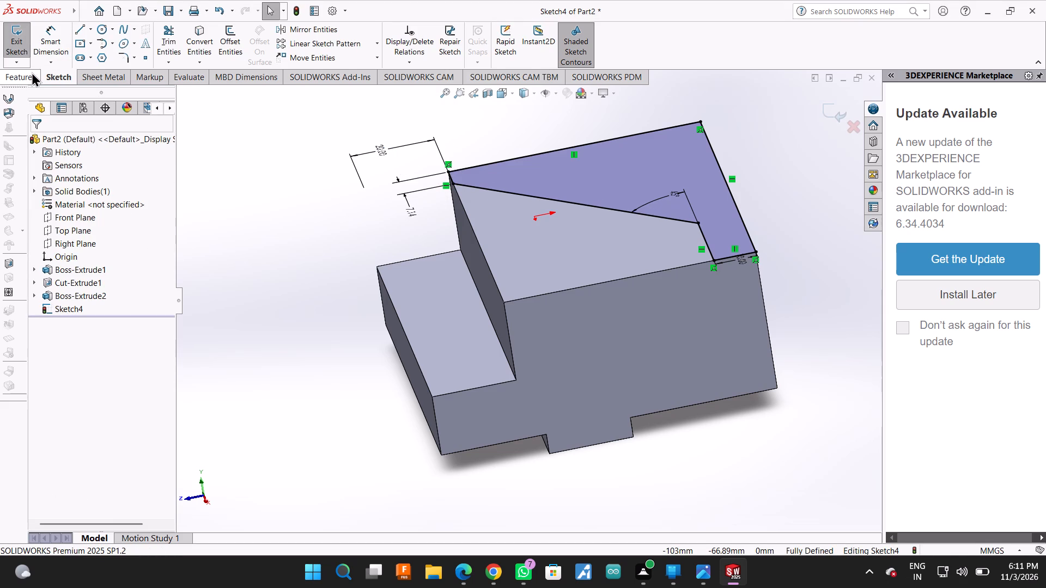
pyautogui.click(404, 200)
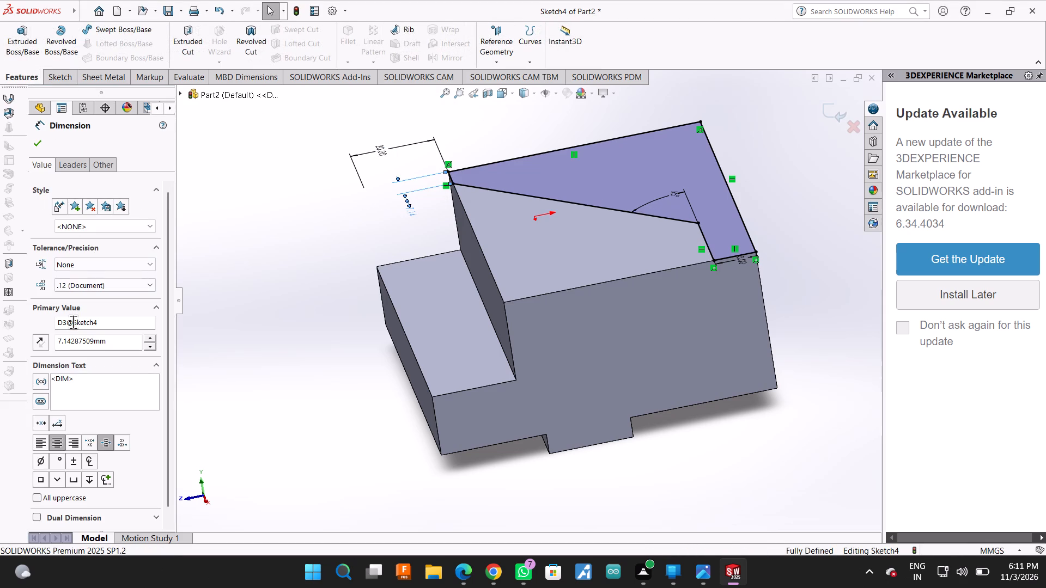
pyautogui.click(101, 344)
pyautogui.click(98, 337)
pyautogui.doubleClick(103, 333)
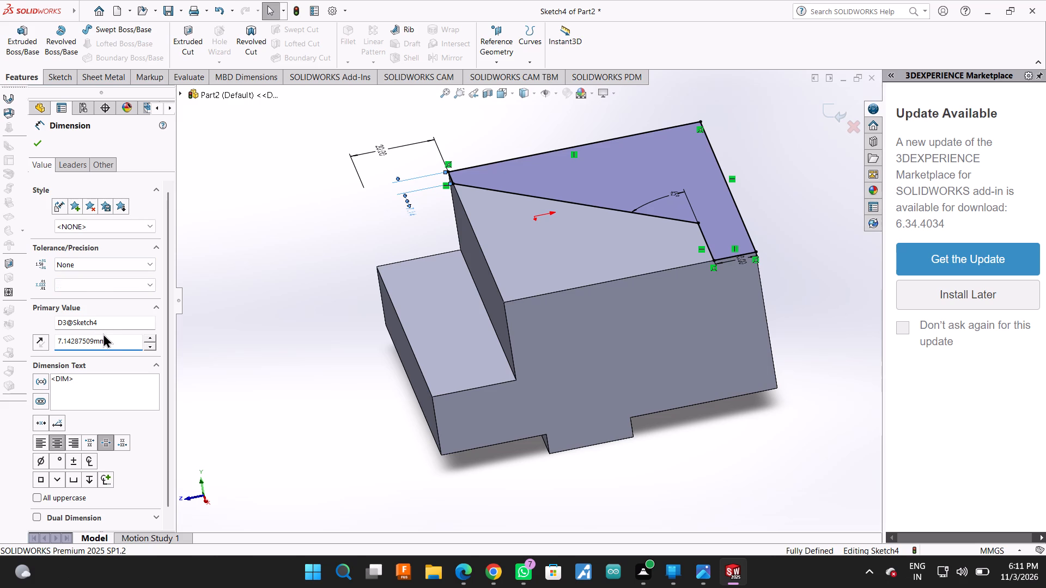
pyautogui.doubleClick(110, 342)
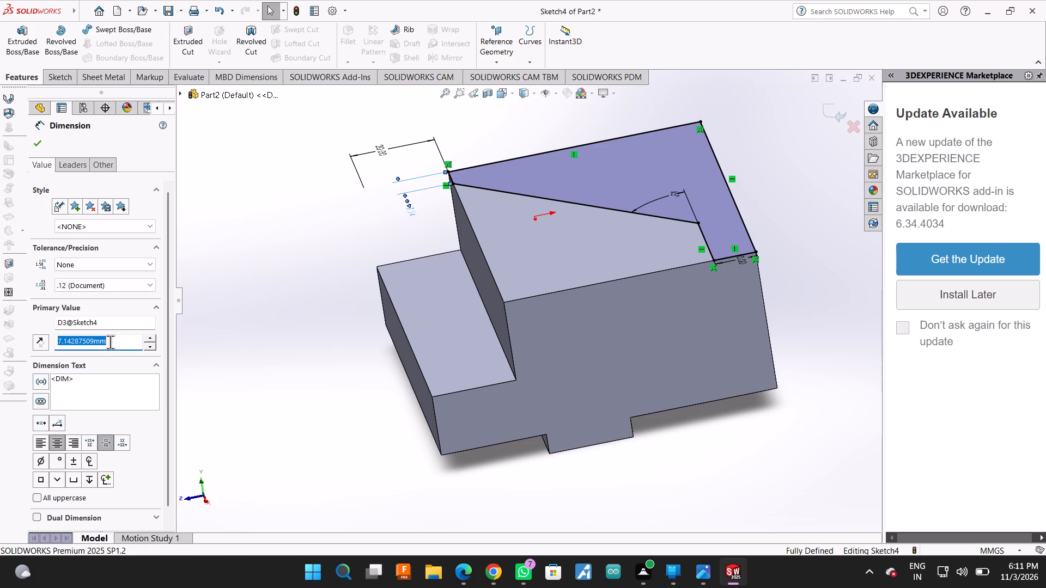
pyautogui.write('25')
pyautogui.press('Return')
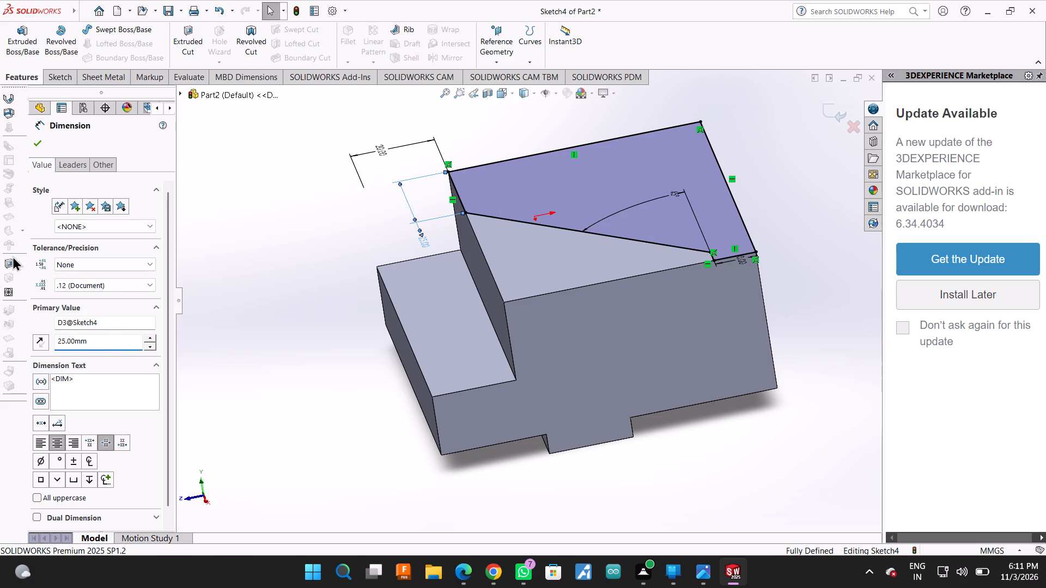
pyautogui.click(41, 142)
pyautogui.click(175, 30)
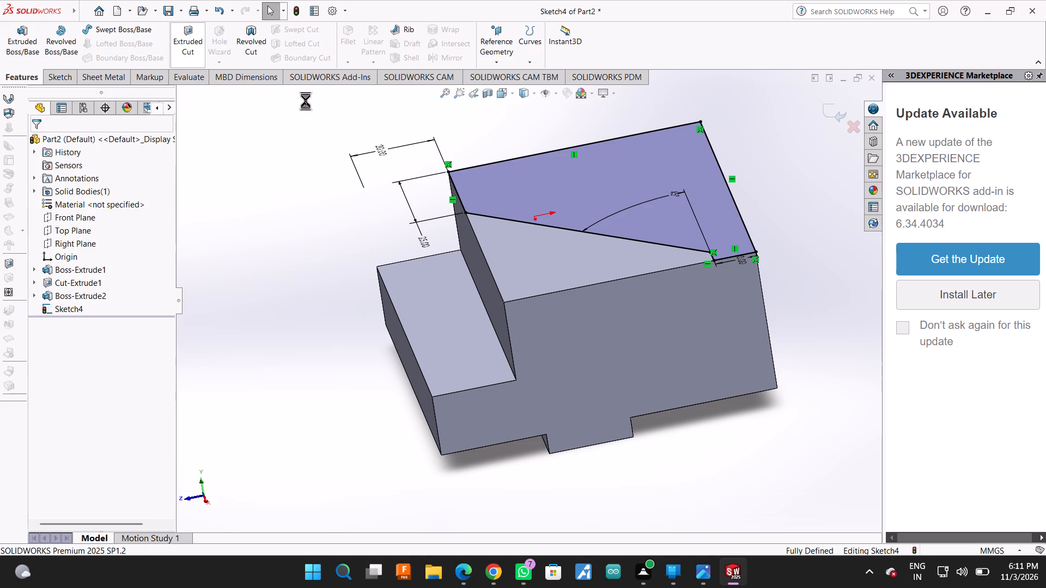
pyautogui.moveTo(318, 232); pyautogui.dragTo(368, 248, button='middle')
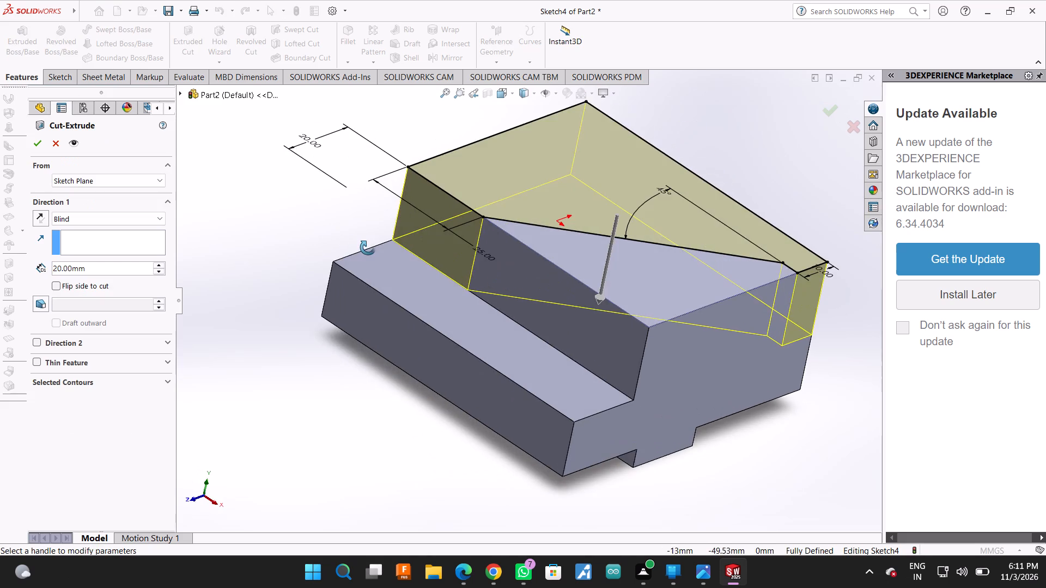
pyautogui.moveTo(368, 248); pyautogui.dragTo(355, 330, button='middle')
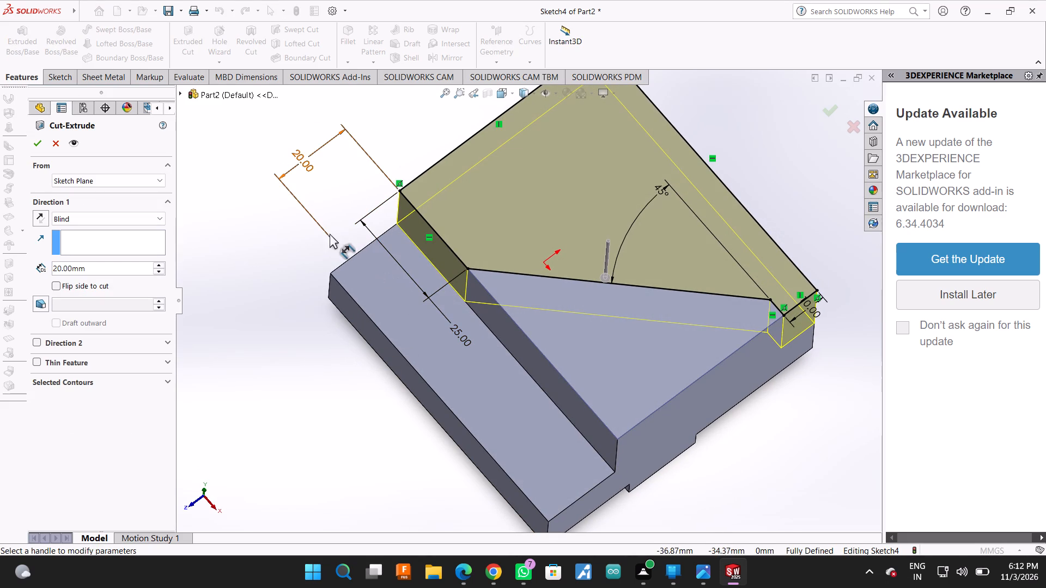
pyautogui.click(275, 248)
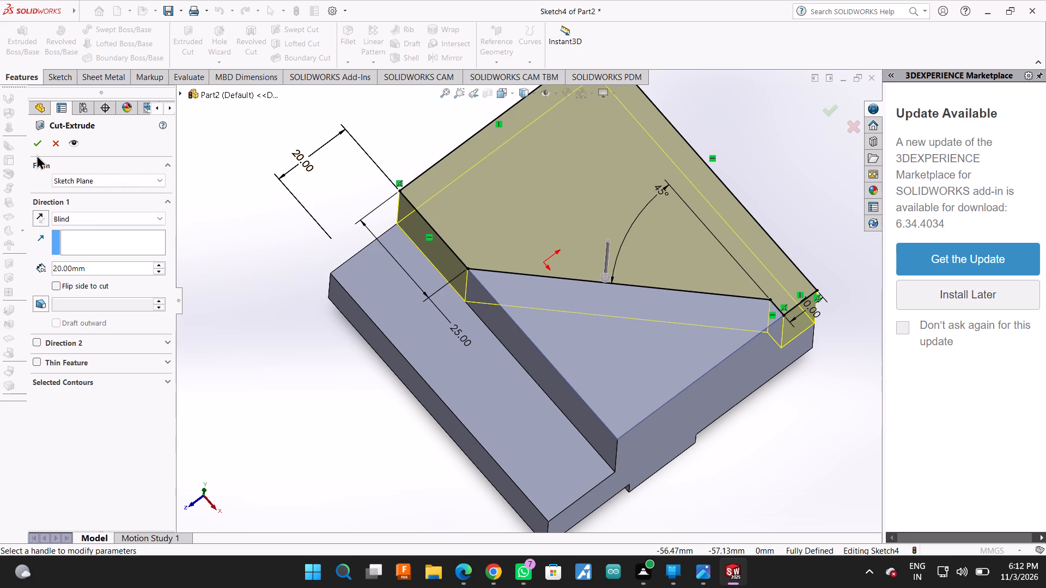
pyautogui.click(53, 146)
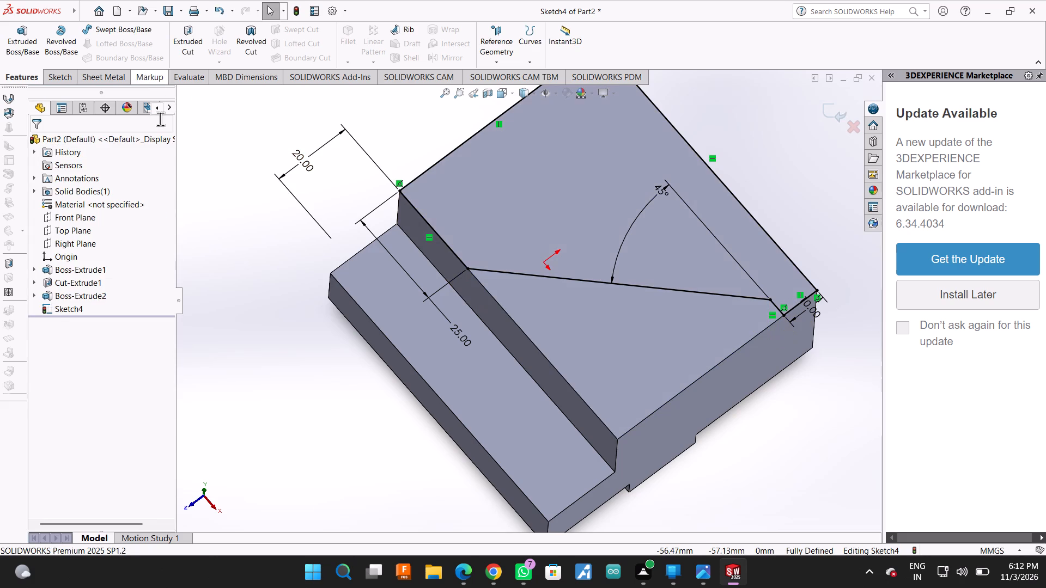
# Facing the sketch squarely, close the region opposite the profile with a vertical line from the short upper line and a 55 mm horizontal line to the diagonal's lower end.
pyautogui.click(60, 305)
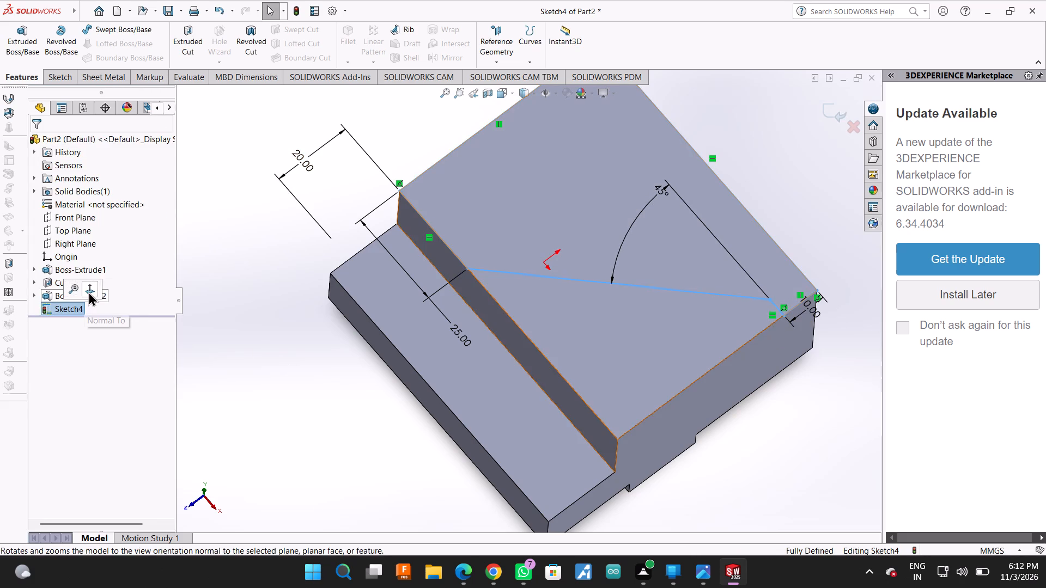
pyautogui.click(88, 291)
pyautogui.click(62, 77)
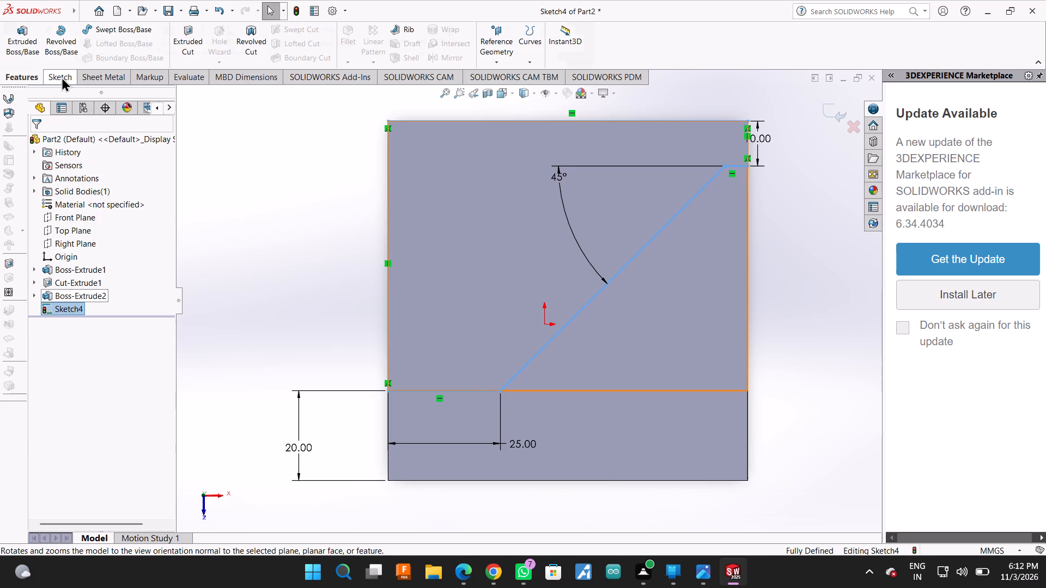
pyautogui.click(78, 32)
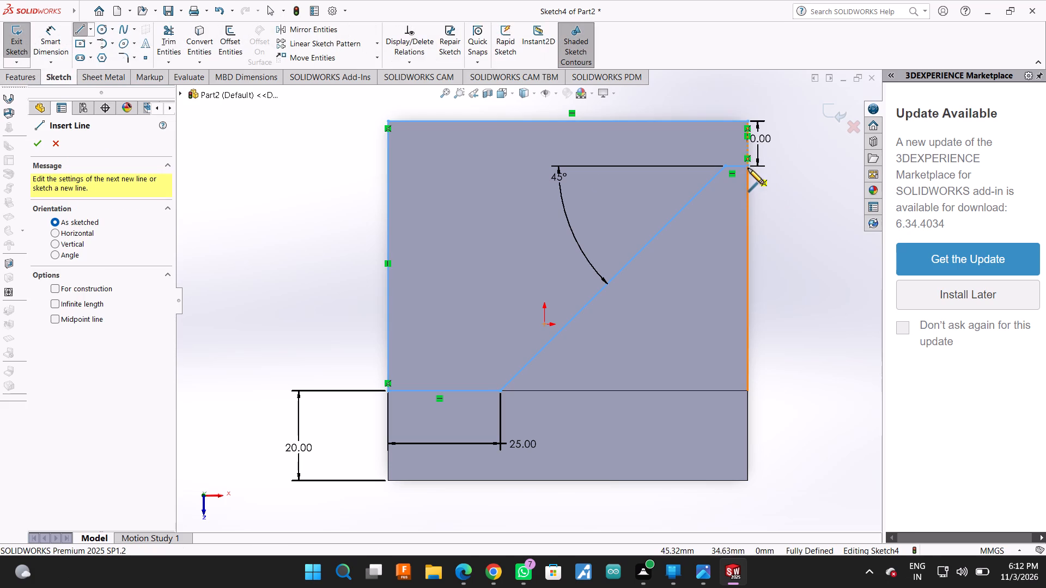
pyautogui.click(750, 165)
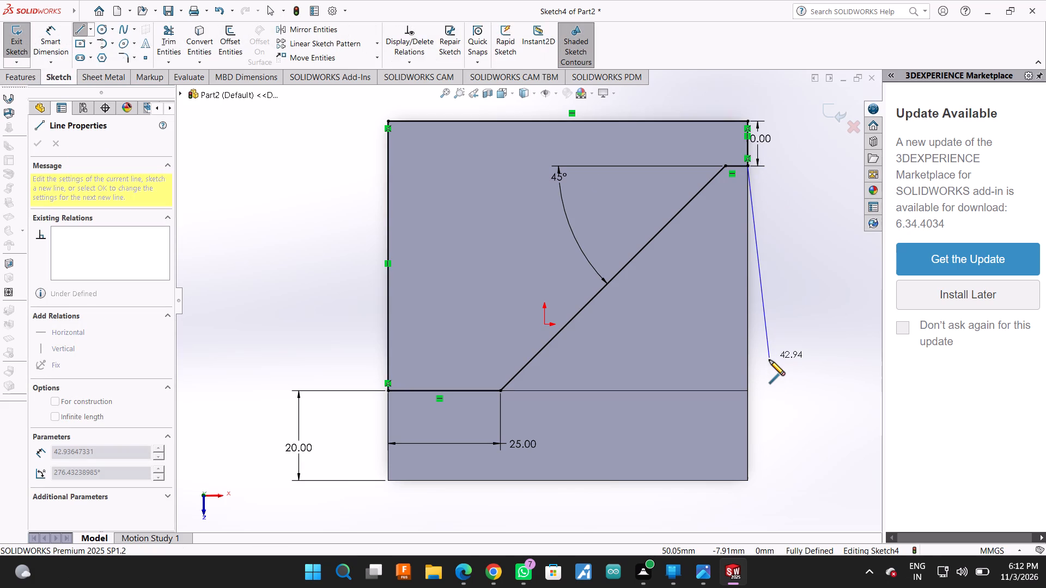
pyautogui.click(747, 389)
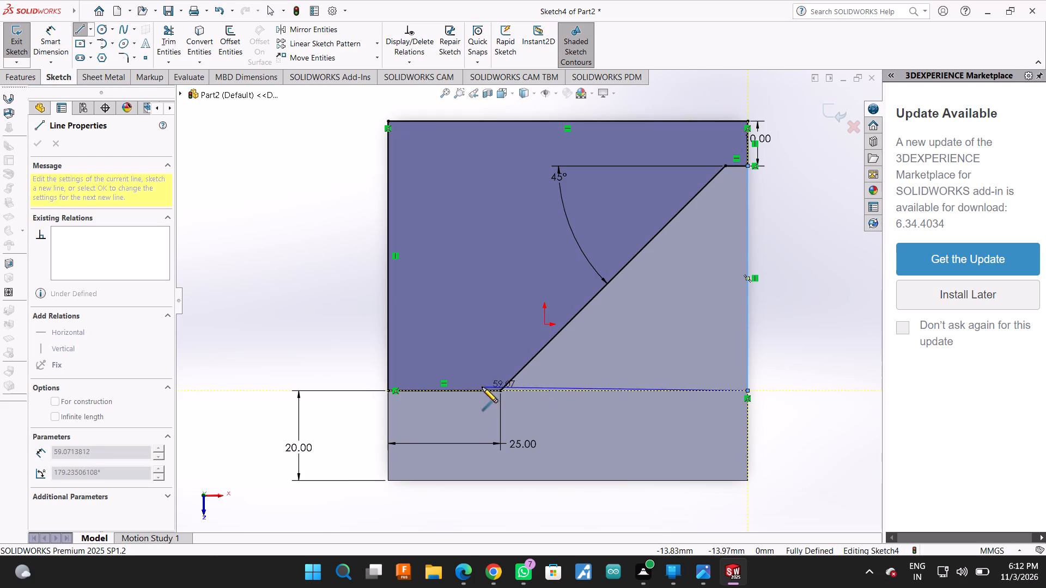
pyautogui.click(499, 390)
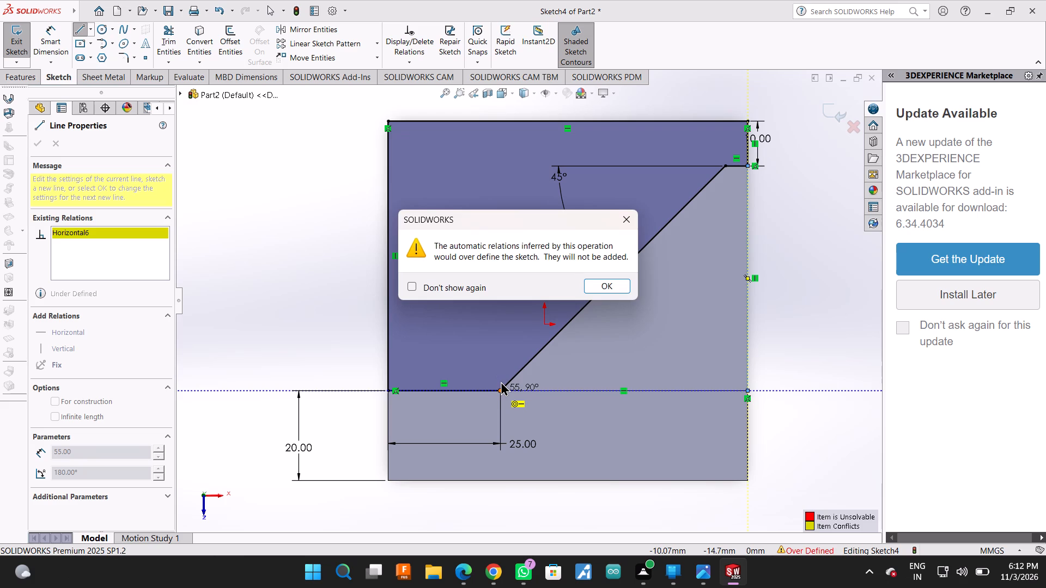
pyautogui.click(592, 281)
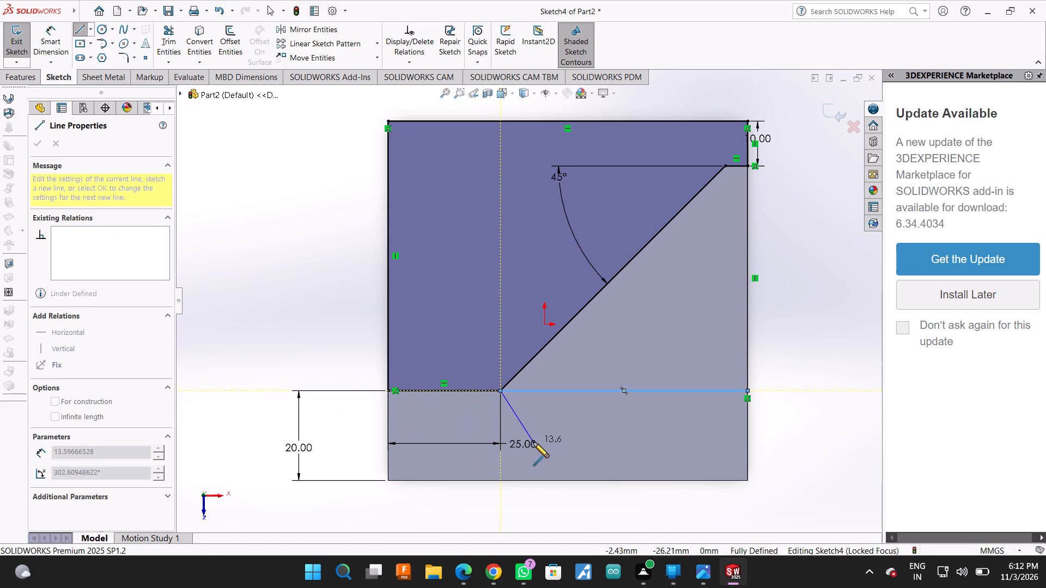
pyautogui.press('Escape')
# Trim away the original profile's outer lines, keeping only the four-sided region between the diagonal and the new vertical line.
pyautogui.click(158, 36)
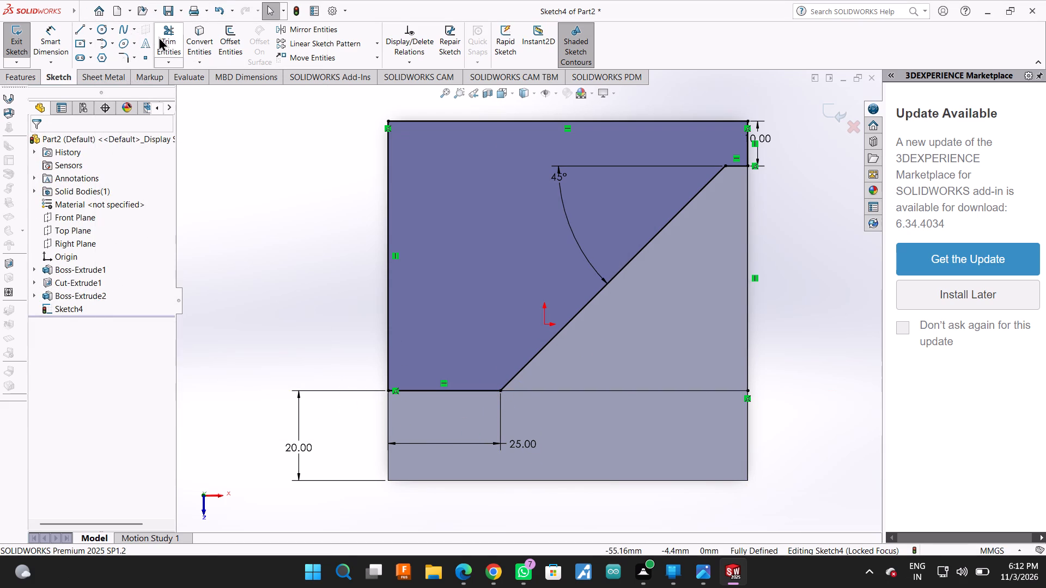
pyautogui.moveTo(407, 424); pyautogui.dragTo(356, 258)
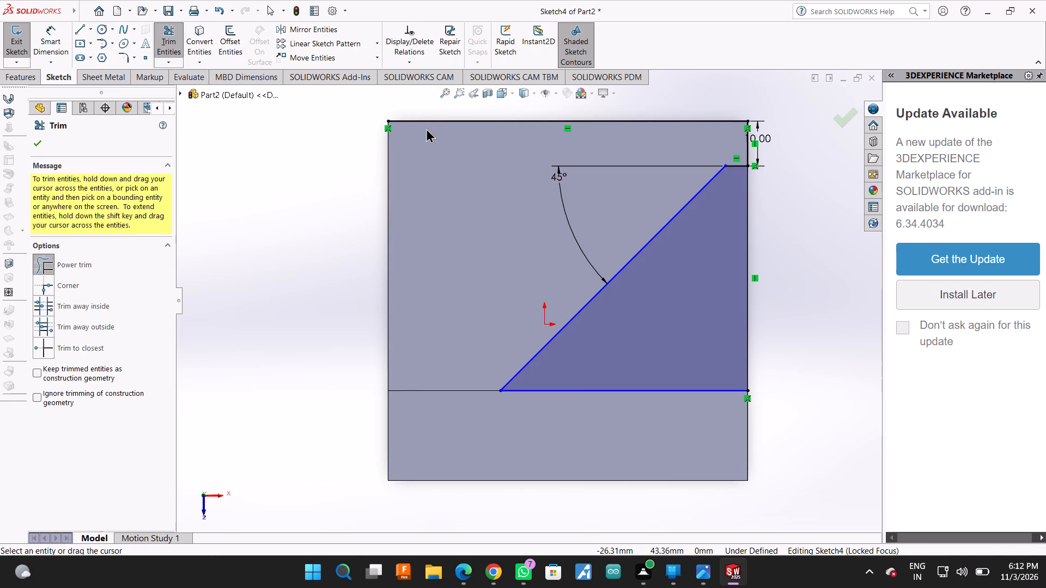
pyautogui.moveTo(430, 105); pyautogui.dragTo(452, 197)
pyautogui.moveTo(696, 145); pyautogui.dragTo(963, 115)
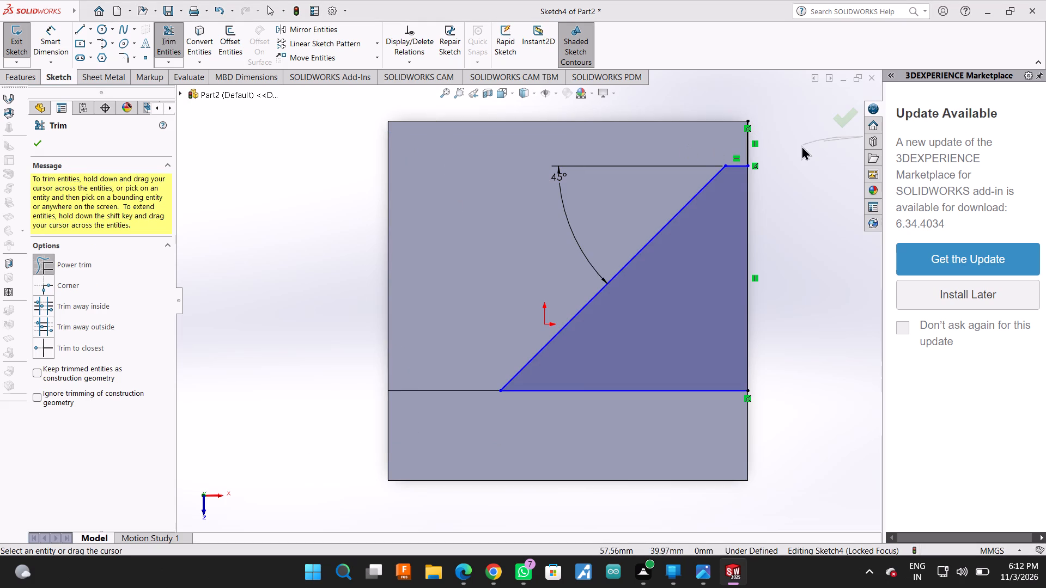
pyautogui.moveTo(795, 145); pyautogui.dragTo(734, 160)
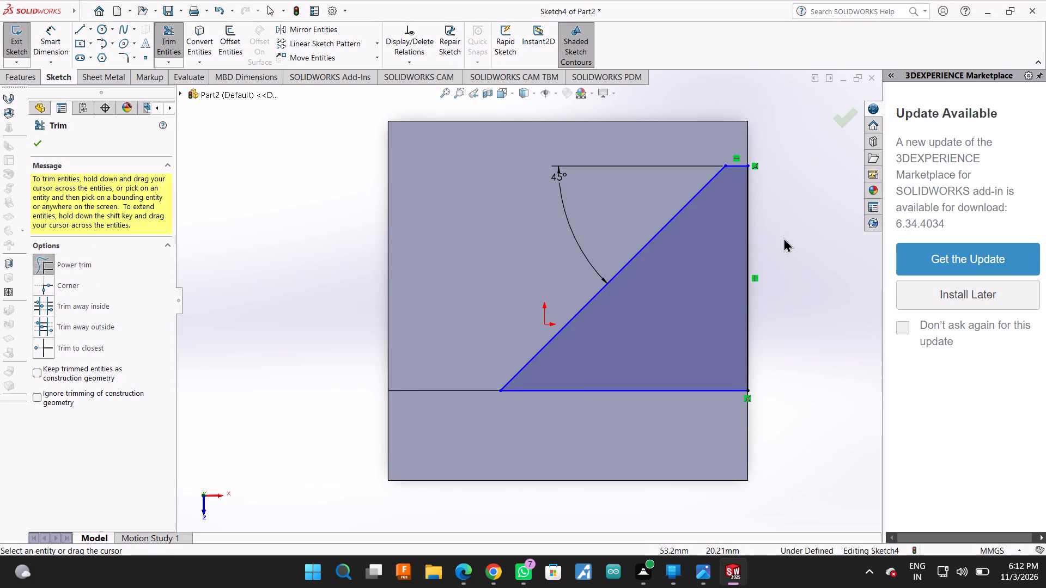
# Dimension the length of the short upper horizontal line to 15 mm.
pyautogui.scroll(-2, 783, 238)
pyautogui.scroll(2, 783, 241)
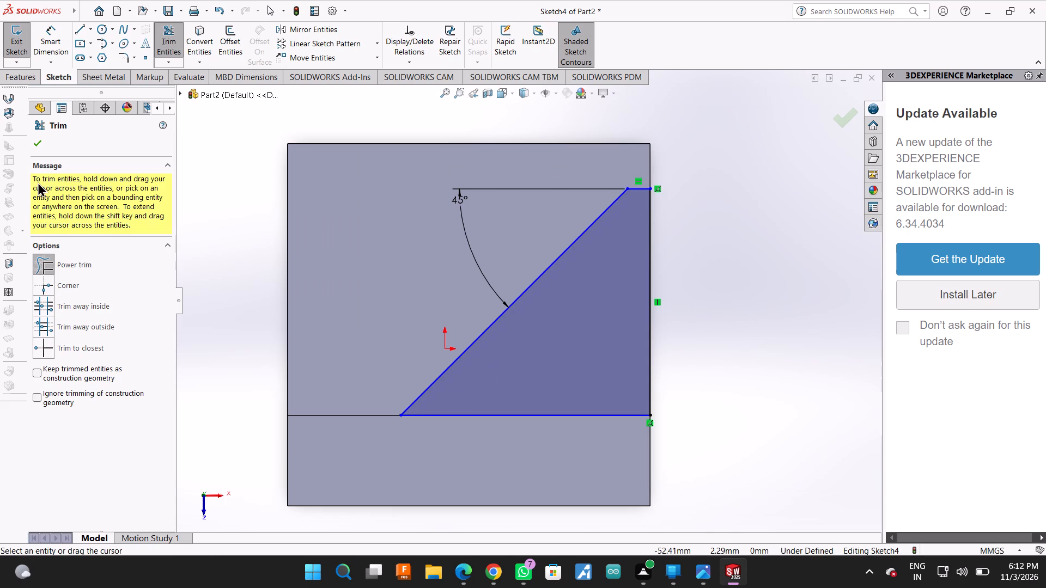
pyautogui.click(60, 28)
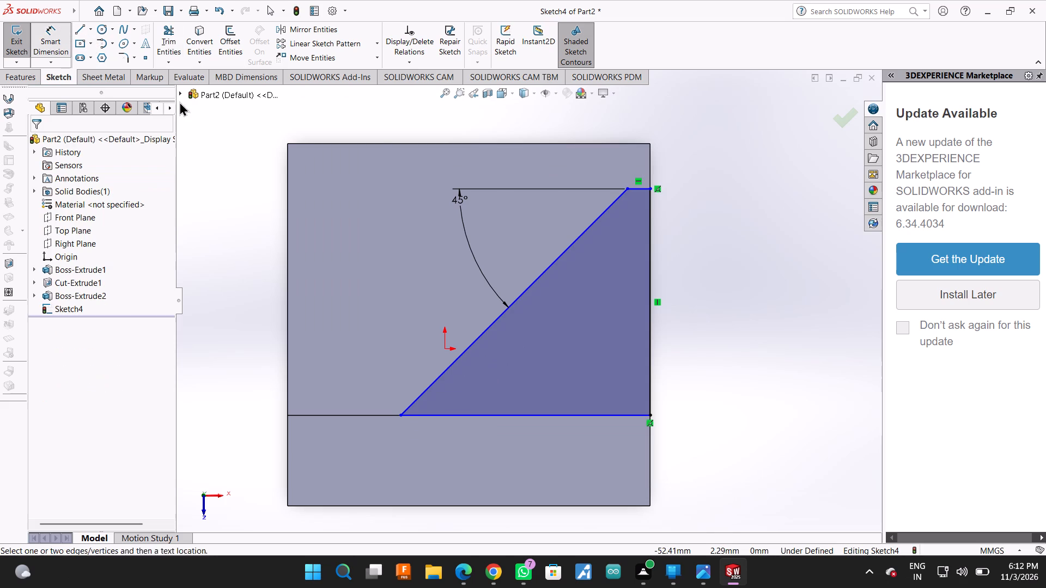
pyautogui.click(636, 188)
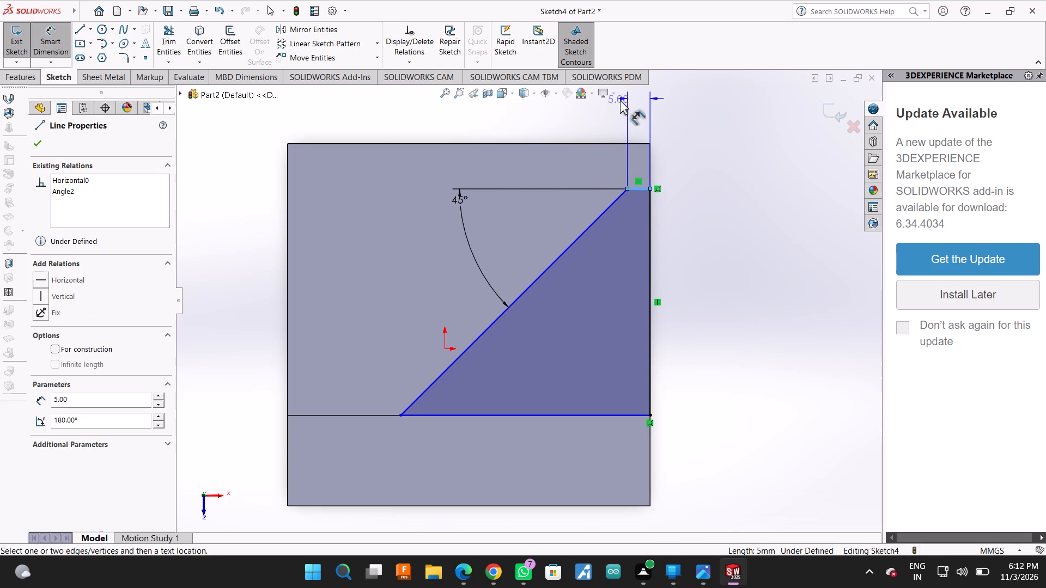
pyautogui.click(637, 111)
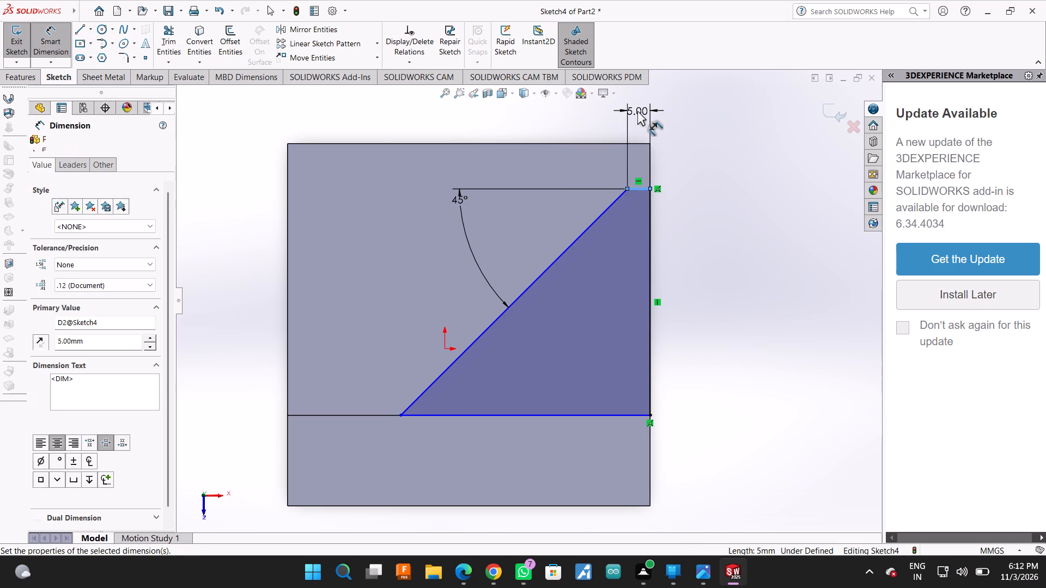
pyautogui.write('15')
pyautogui.press('Return')
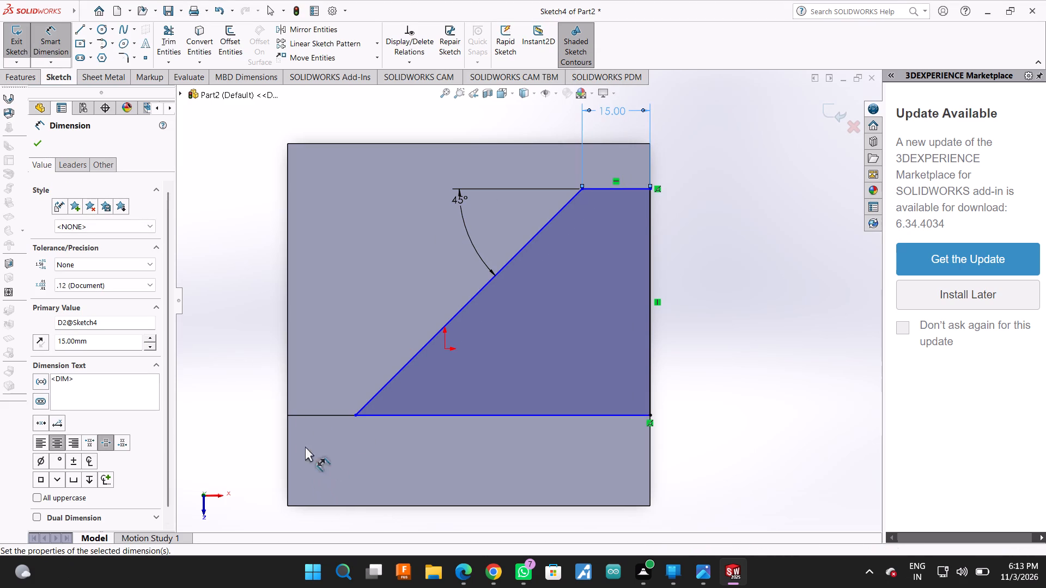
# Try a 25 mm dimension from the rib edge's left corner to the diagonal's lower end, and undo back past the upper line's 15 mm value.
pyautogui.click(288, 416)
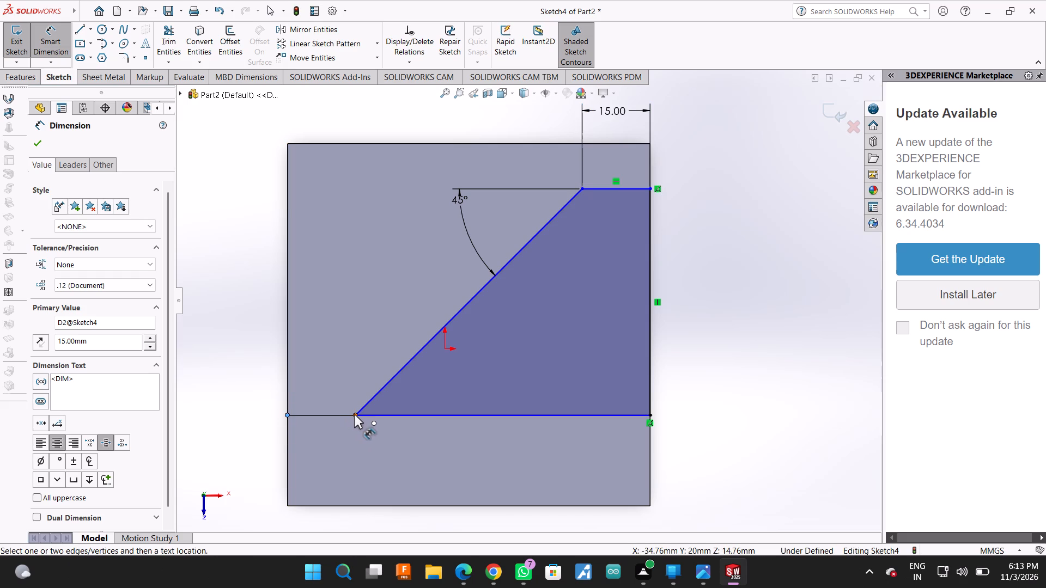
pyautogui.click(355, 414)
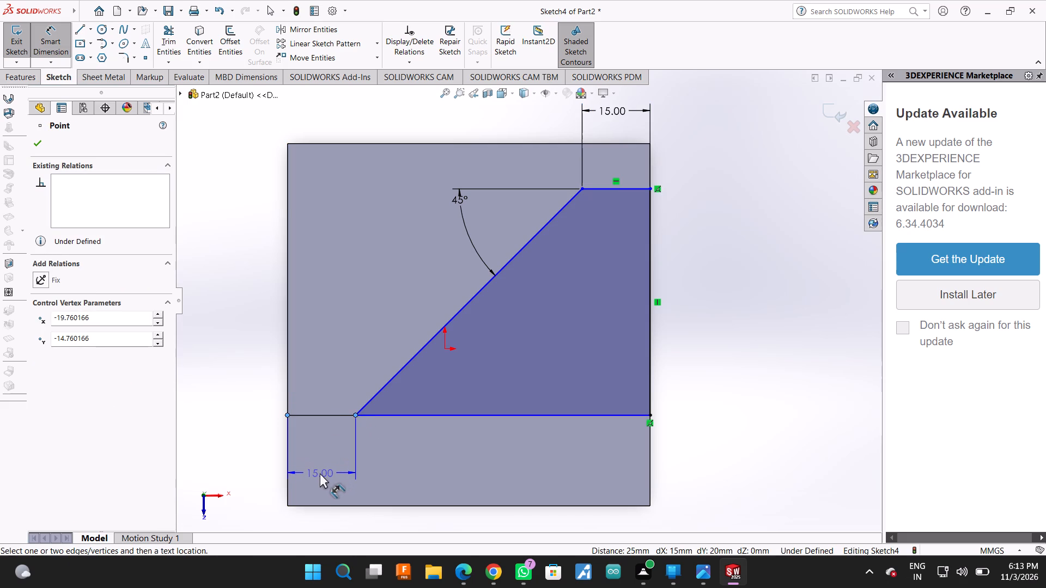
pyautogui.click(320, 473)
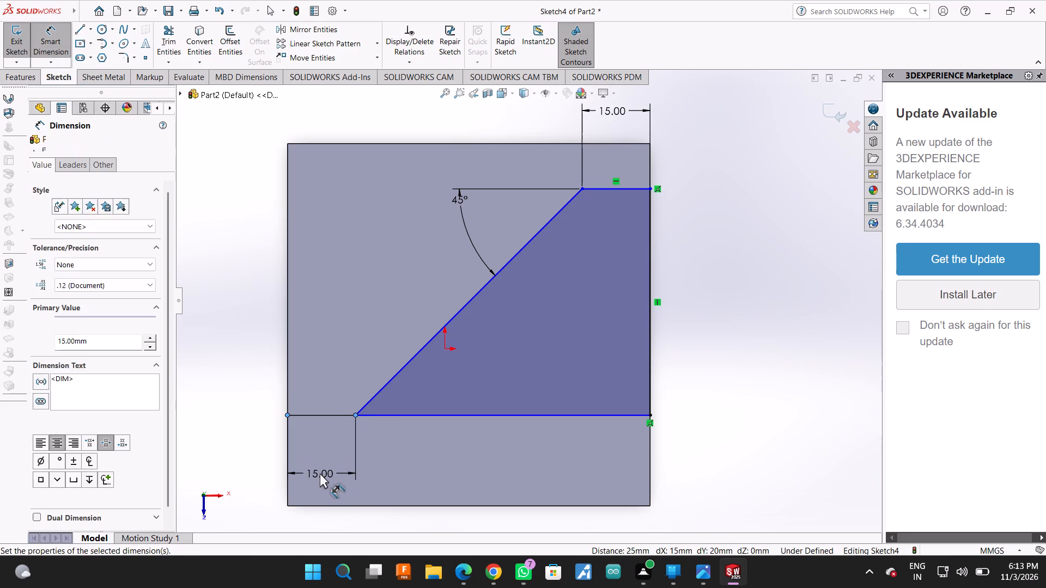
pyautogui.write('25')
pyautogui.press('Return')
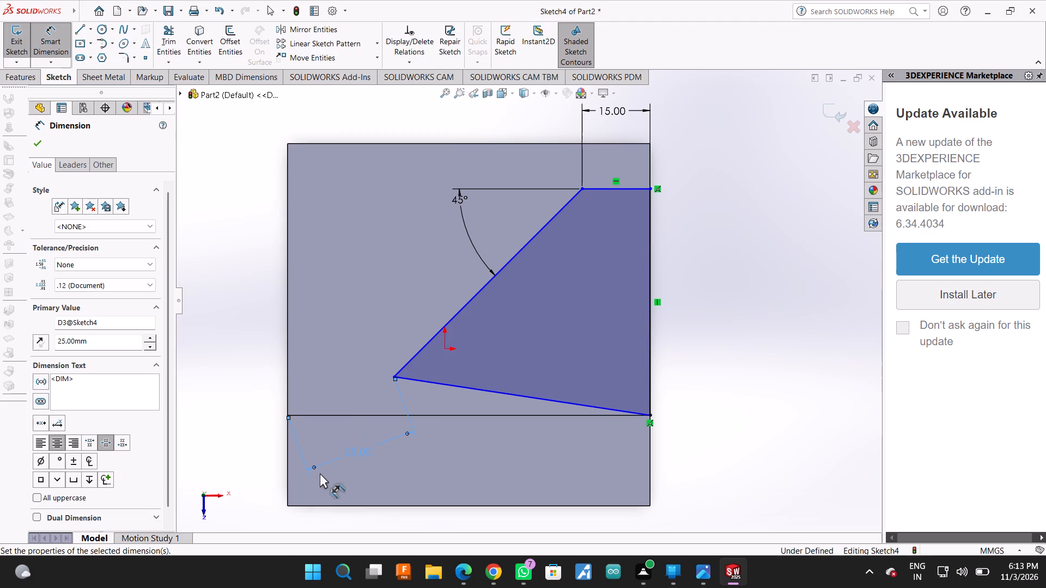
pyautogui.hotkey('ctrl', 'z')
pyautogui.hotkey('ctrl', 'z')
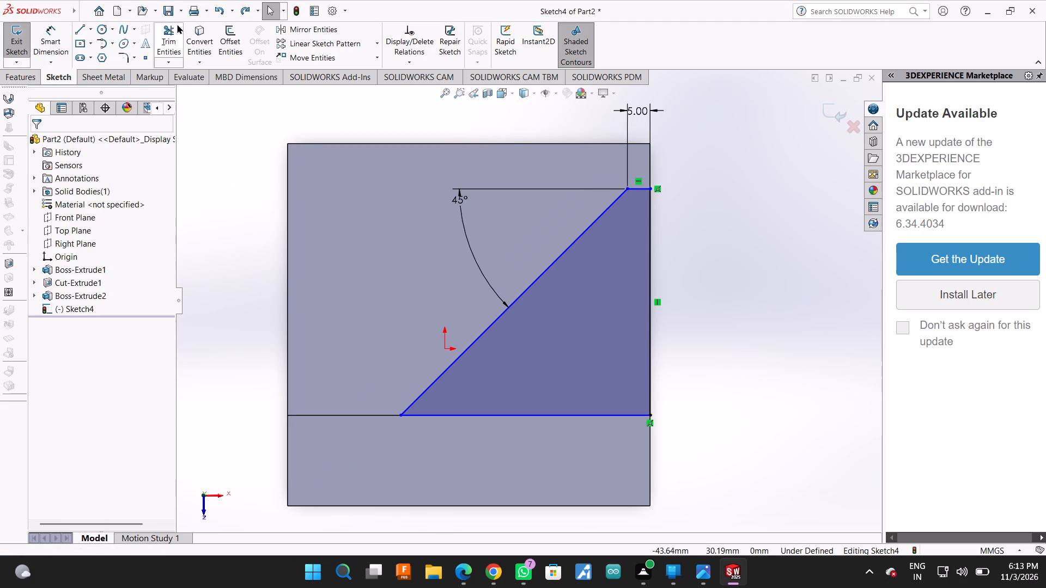
# Trim away all remaining lines of the four-sided profile to clear the sketch.
pyautogui.click(174, 23)
pyautogui.moveTo(415, 195); pyautogui.dragTo(629, 209)
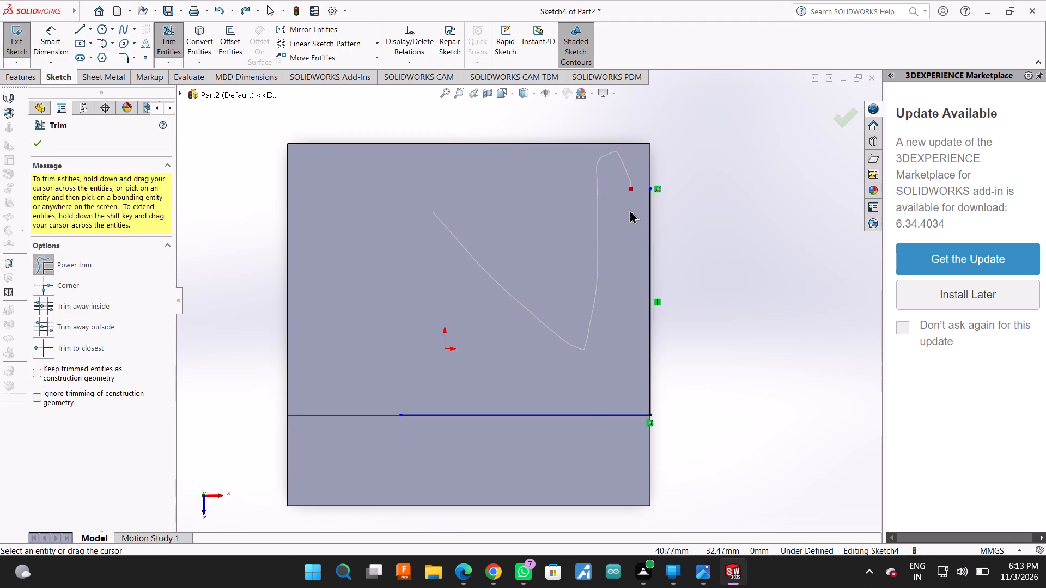
pyautogui.moveTo(629, 209); pyautogui.dragTo(541, 503)
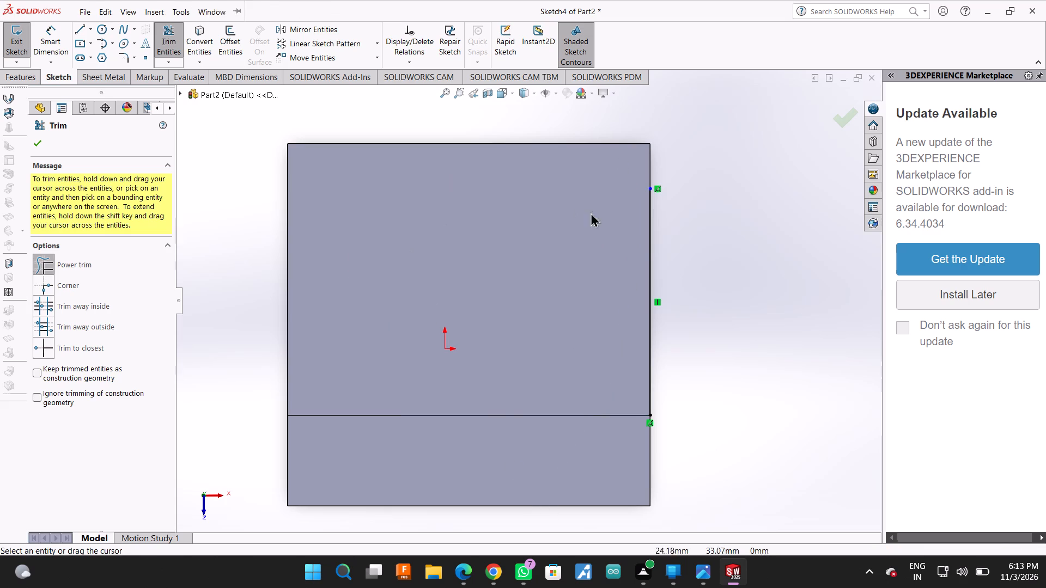
pyautogui.moveTo(570, 220); pyautogui.dragTo(699, 270)
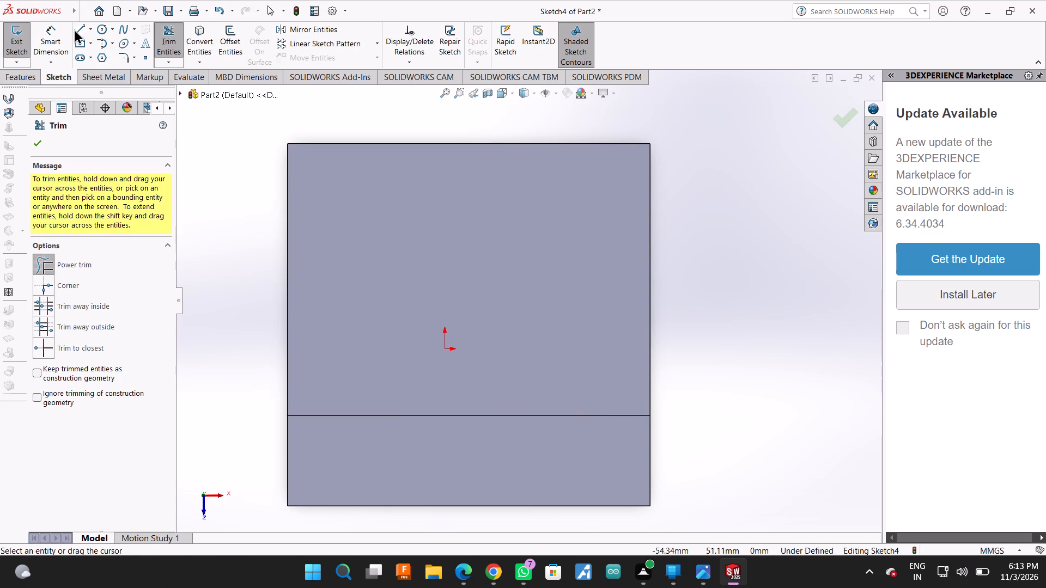
# Sketch a closed six-sided profile with an about 22 mm upper line, a diagonal, a short lower line and an 80 mm base along the rib edge.
pyautogui.click(74, 29)
pyautogui.click(649, 194)
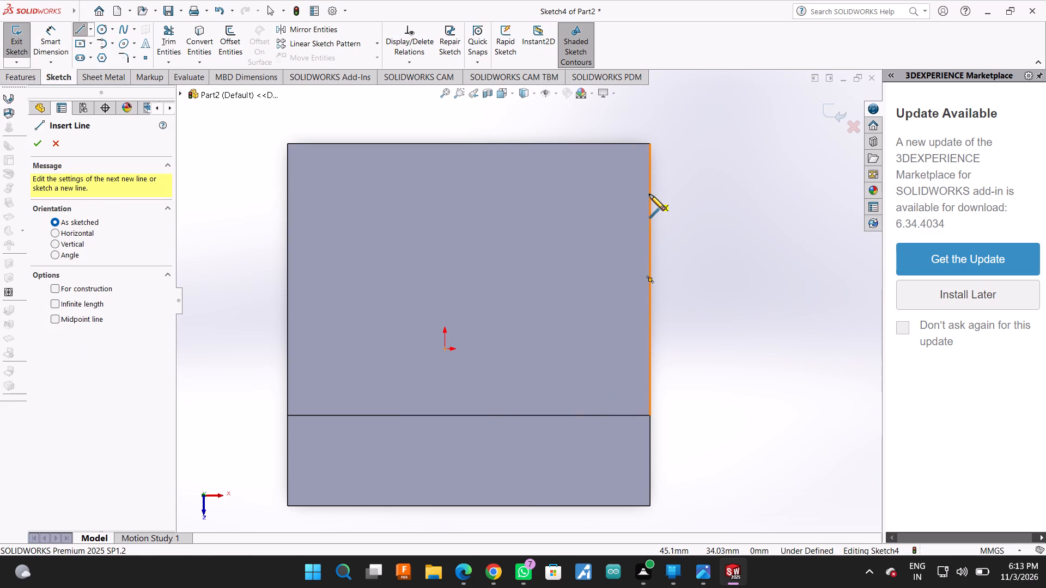
pyautogui.click(549, 194)
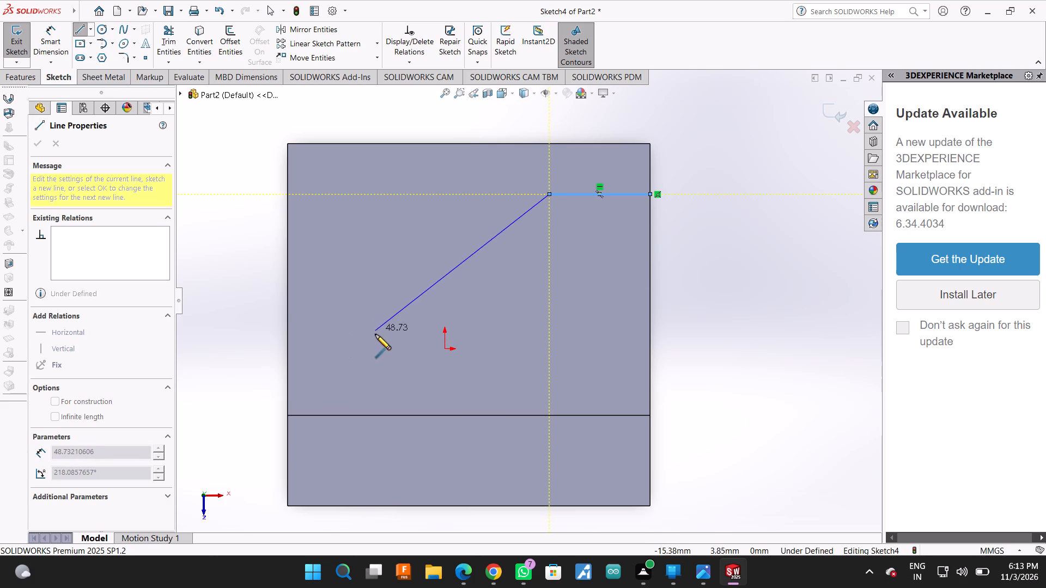
pyautogui.click(339, 372)
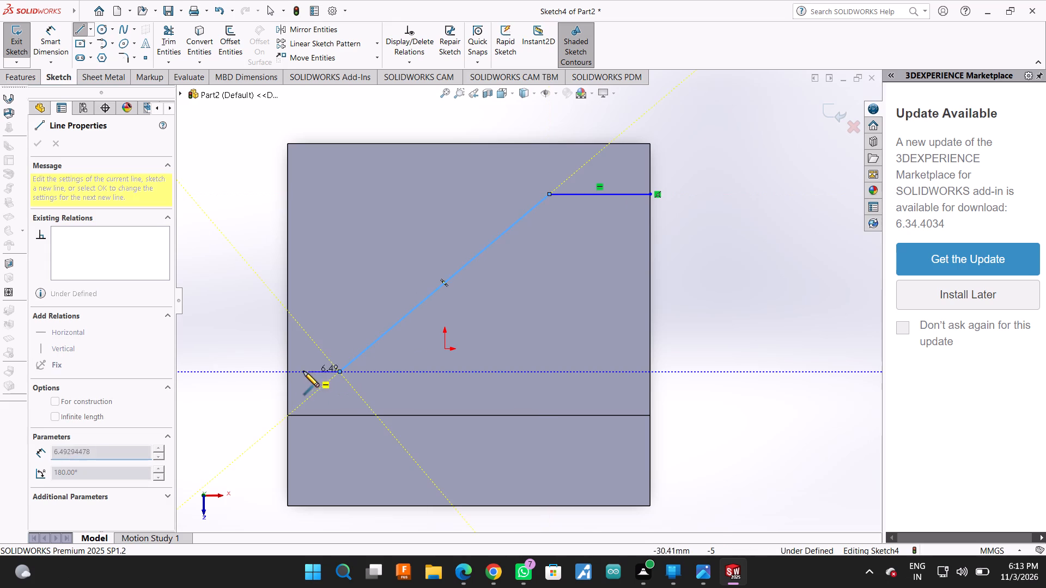
pyautogui.click(288, 372)
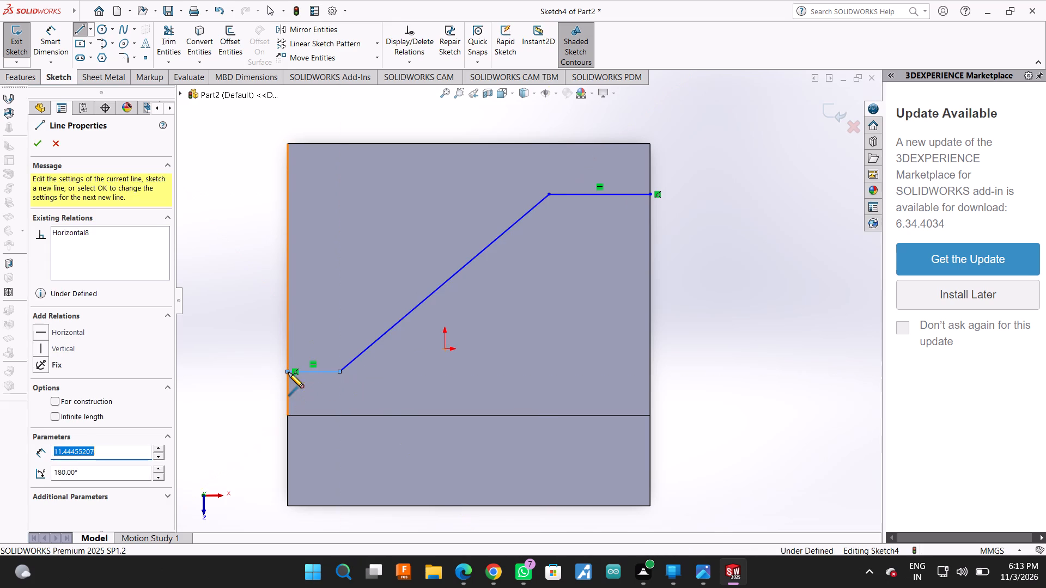
pyautogui.click(288, 414)
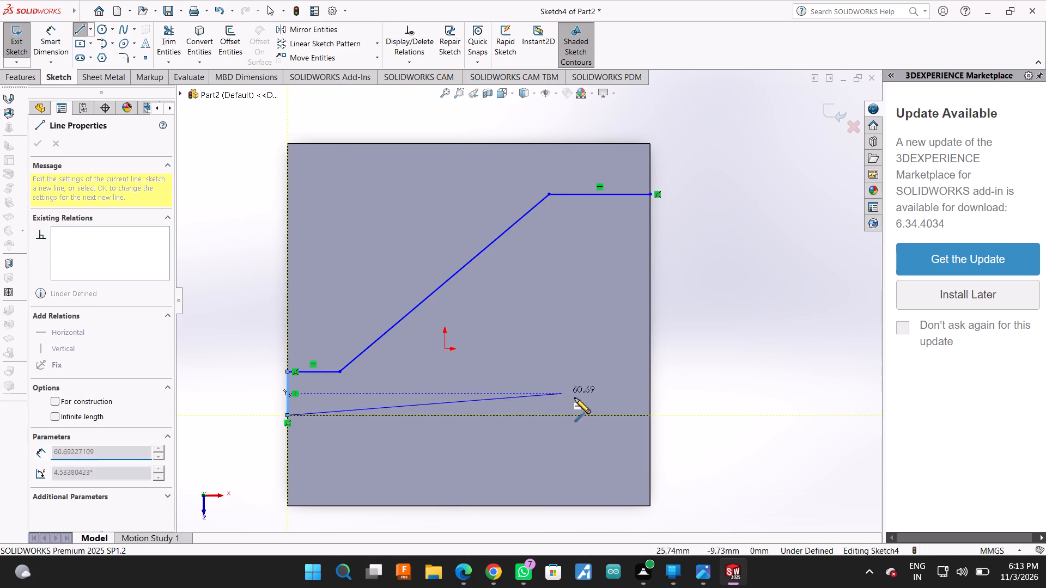
pyautogui.click(649, 415)
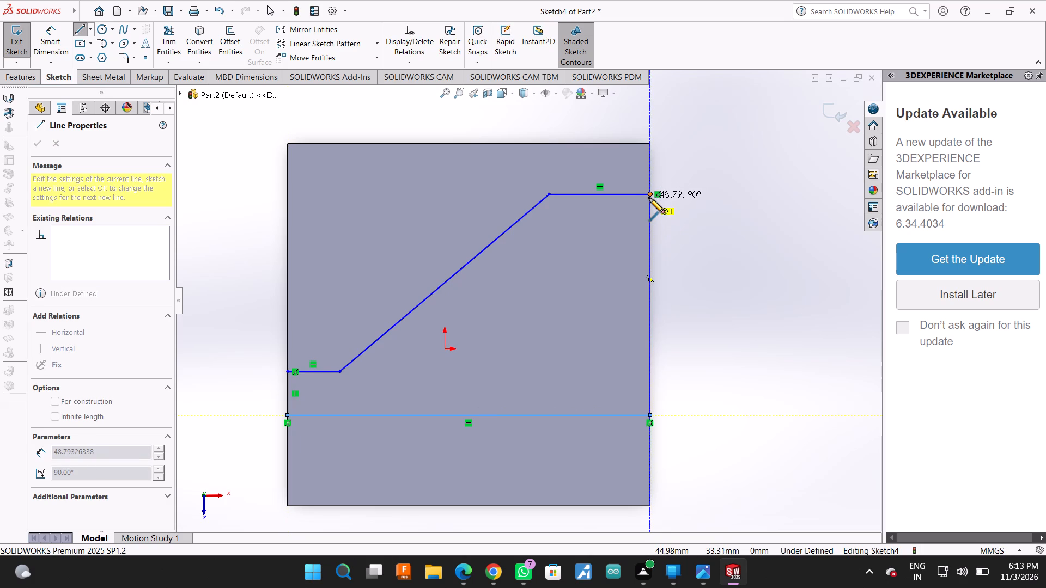
pyautogui.click(649, 194)
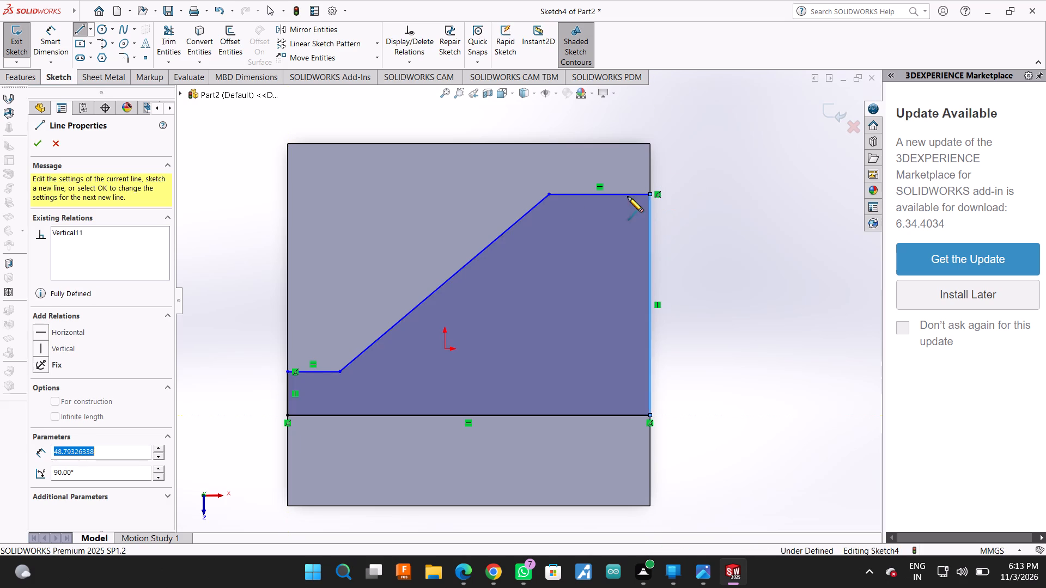
pyautogui.click(41, 141)
pyautogui.click(41, 141)
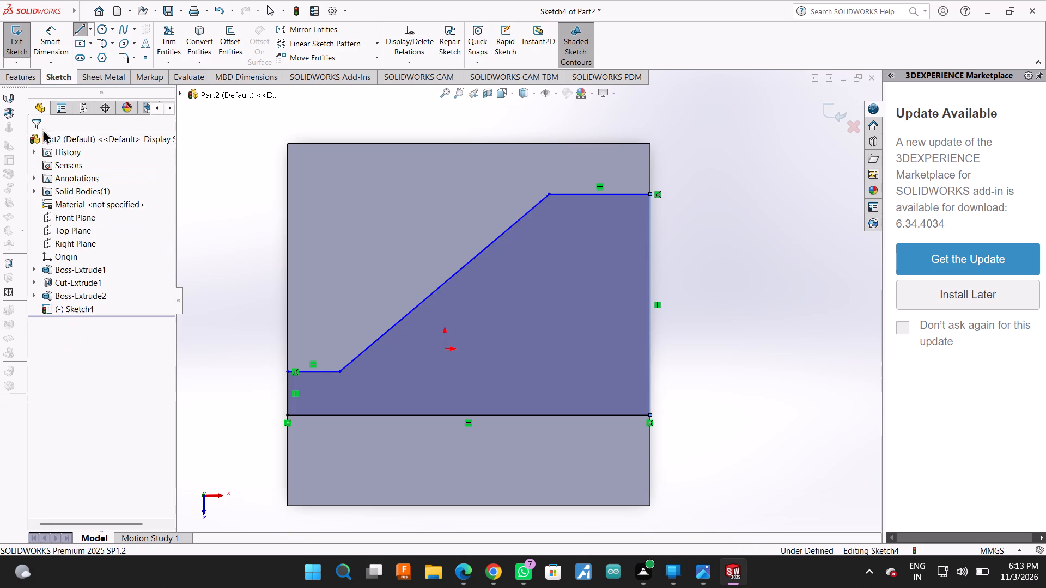
# Dimension the profile's short upper horizontal line to 15 mm.
pyautogui.click(64, 36)
pyautogui.click(619, 192)
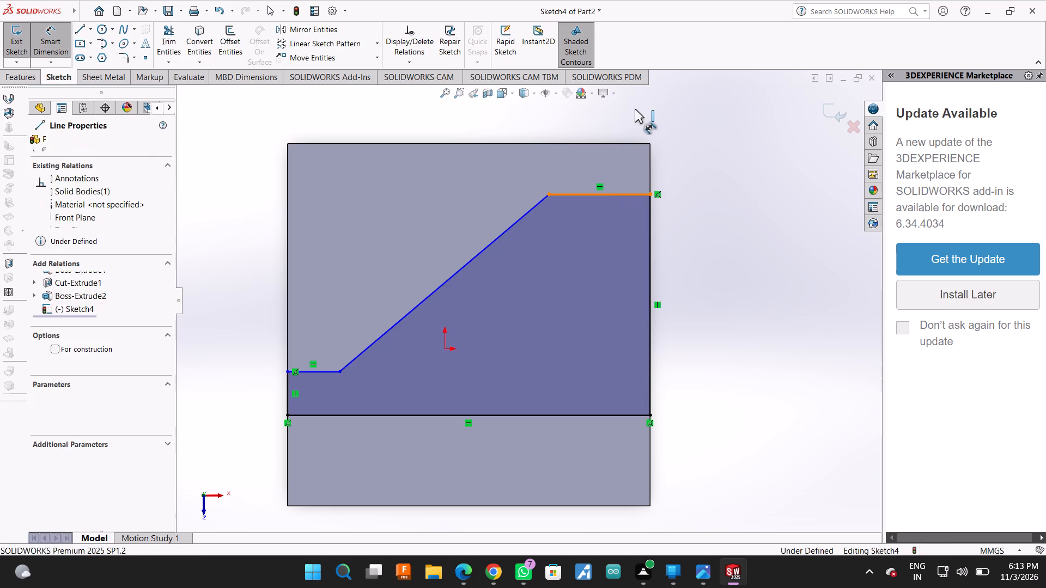
pyautogui.click(619, 107)
pyautogui.write('15')
pyautogui.press('Return')
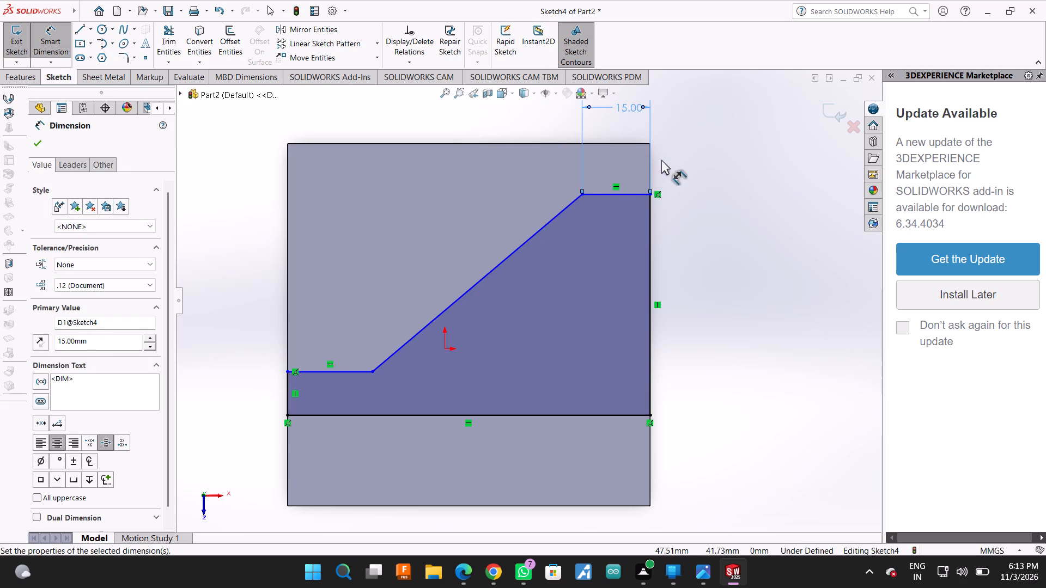
# Dimension the distance from the block's upper edge to the profile's upper horizontal line to 10 mm.
pyautogui.click(642, 144)
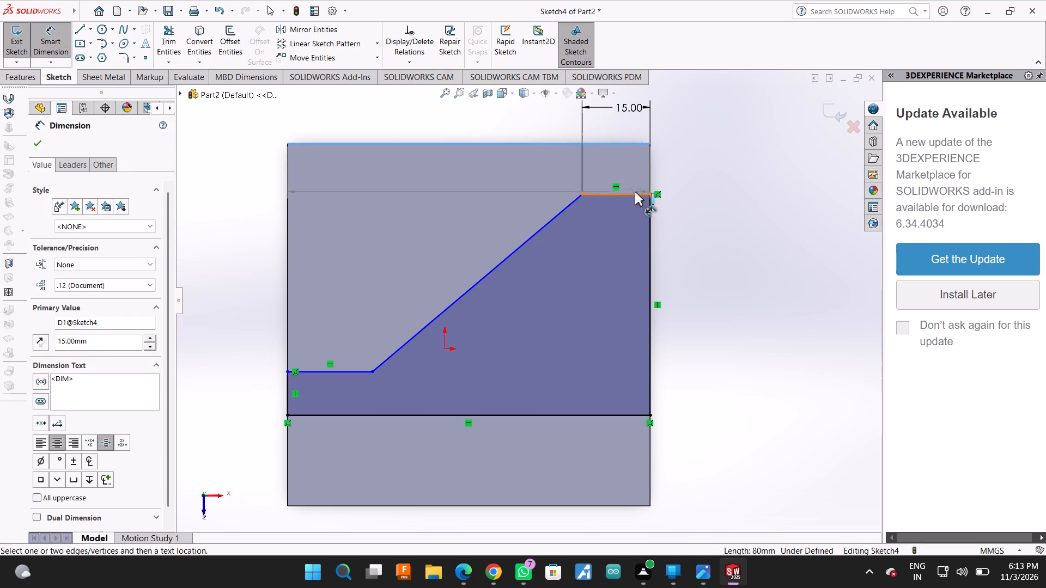
pyautogui.click(636, 194)
pyautogui.click(716, 163)
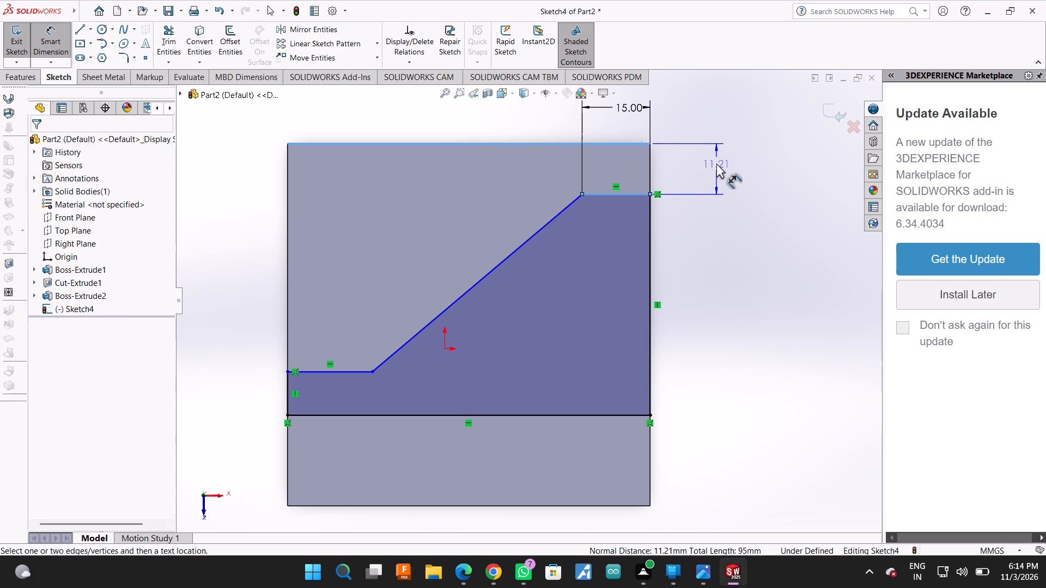
pyautogui.write('10')
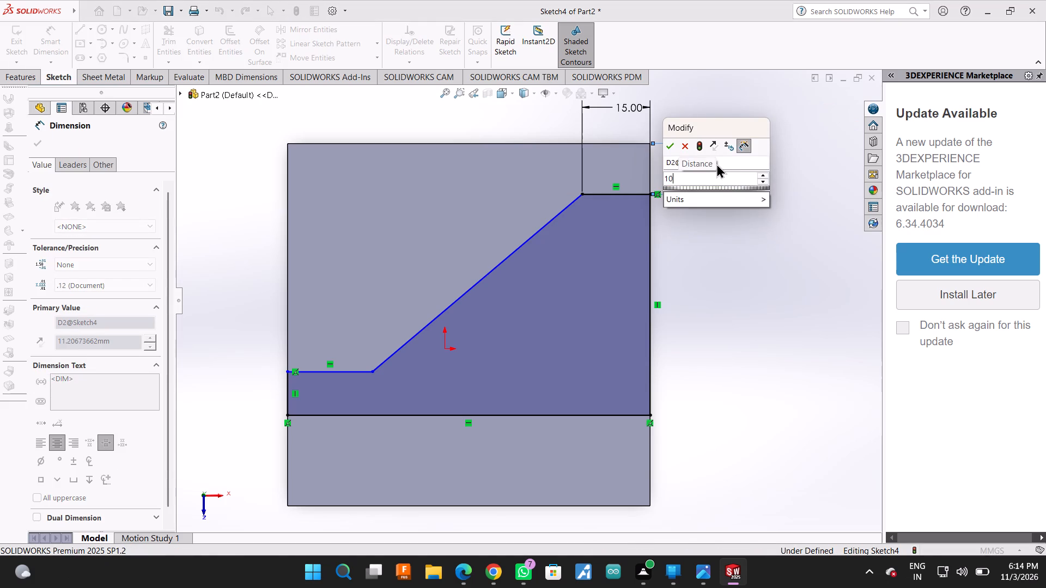
pyautogui.press('Return')
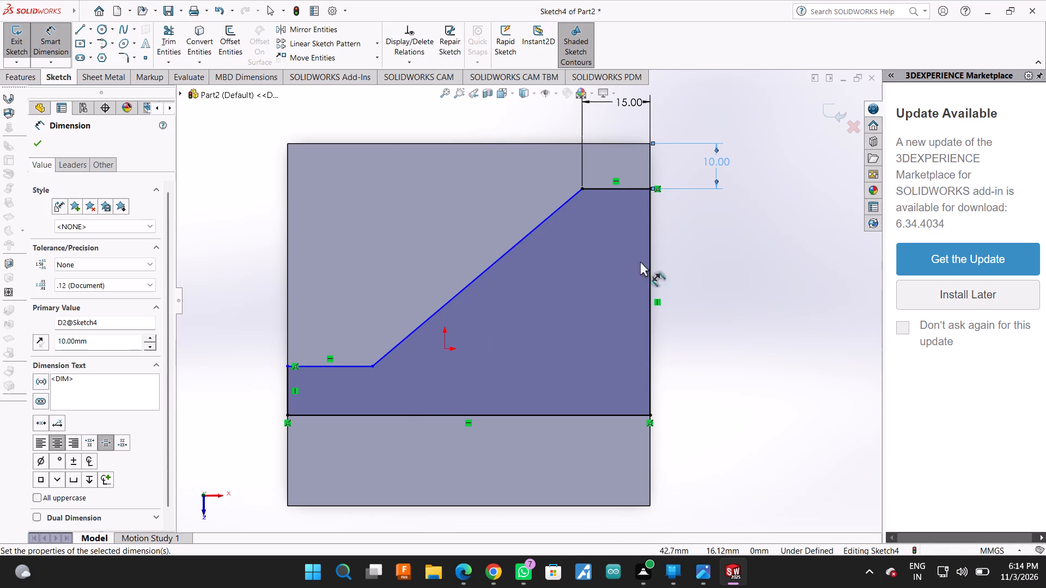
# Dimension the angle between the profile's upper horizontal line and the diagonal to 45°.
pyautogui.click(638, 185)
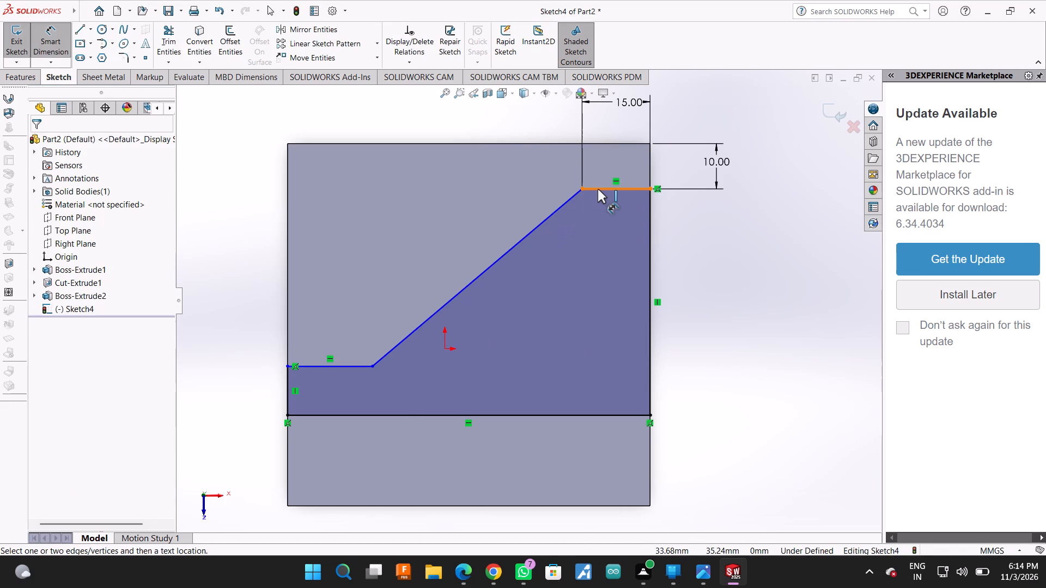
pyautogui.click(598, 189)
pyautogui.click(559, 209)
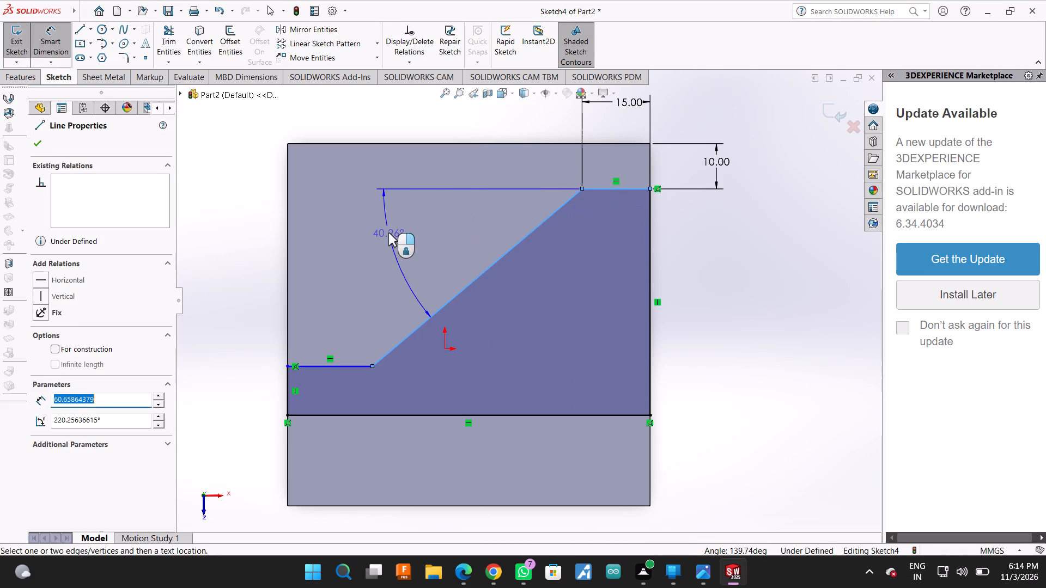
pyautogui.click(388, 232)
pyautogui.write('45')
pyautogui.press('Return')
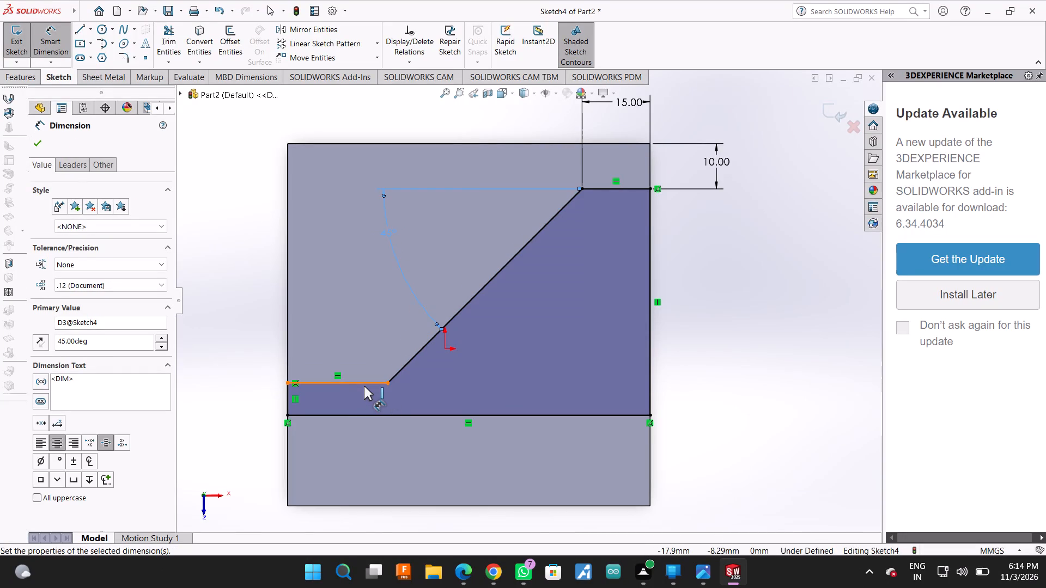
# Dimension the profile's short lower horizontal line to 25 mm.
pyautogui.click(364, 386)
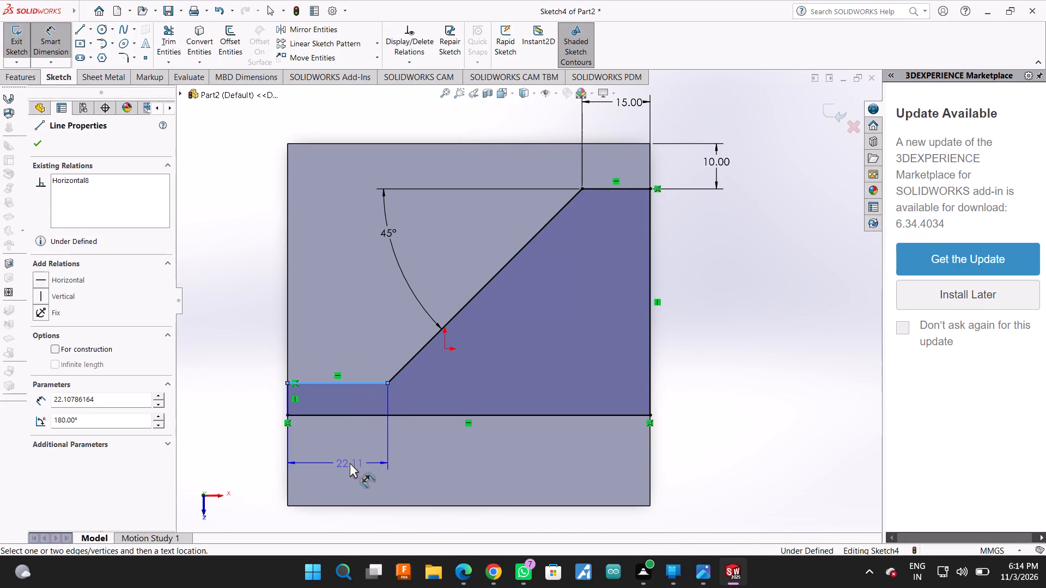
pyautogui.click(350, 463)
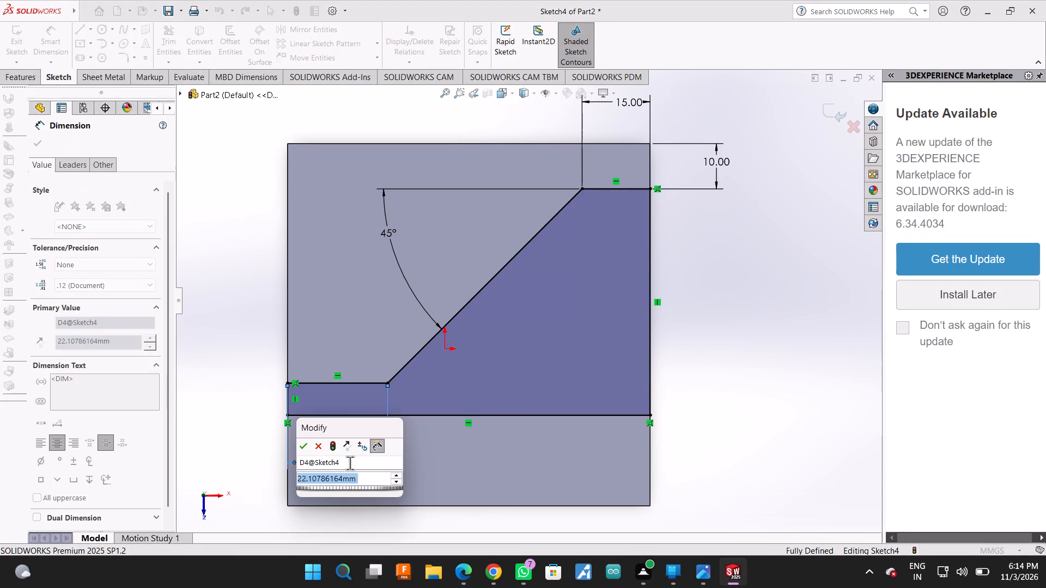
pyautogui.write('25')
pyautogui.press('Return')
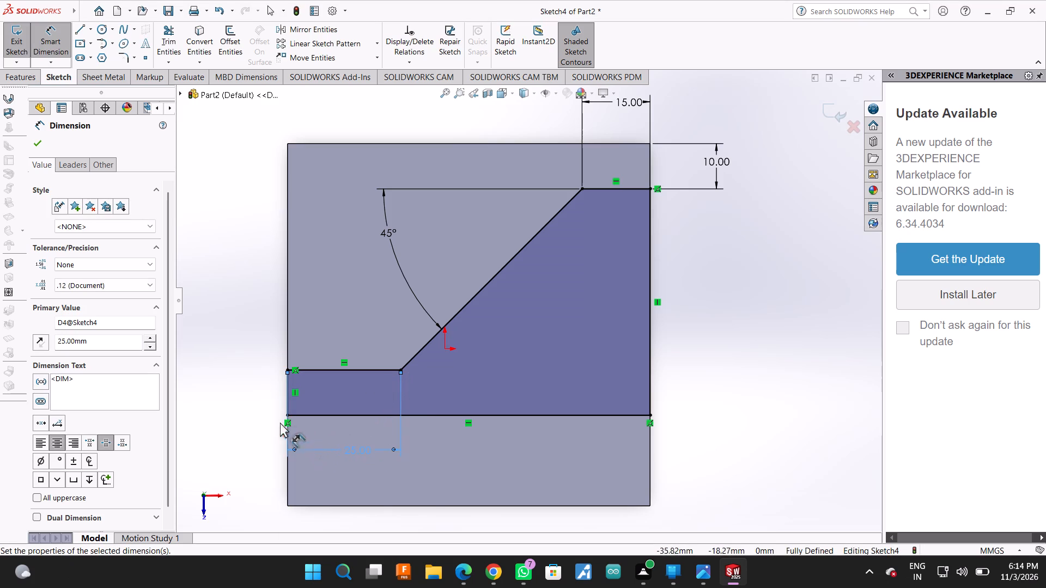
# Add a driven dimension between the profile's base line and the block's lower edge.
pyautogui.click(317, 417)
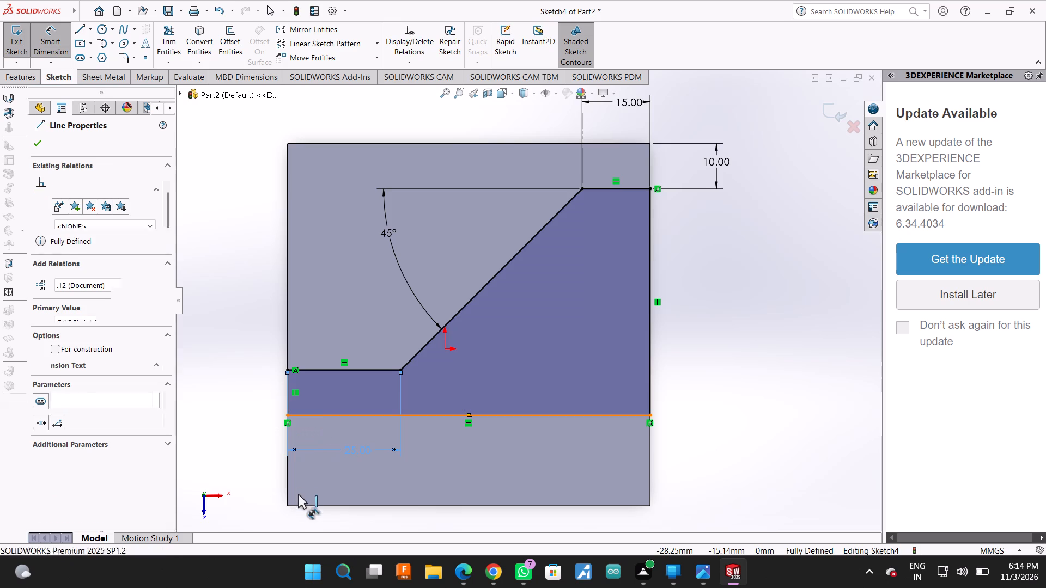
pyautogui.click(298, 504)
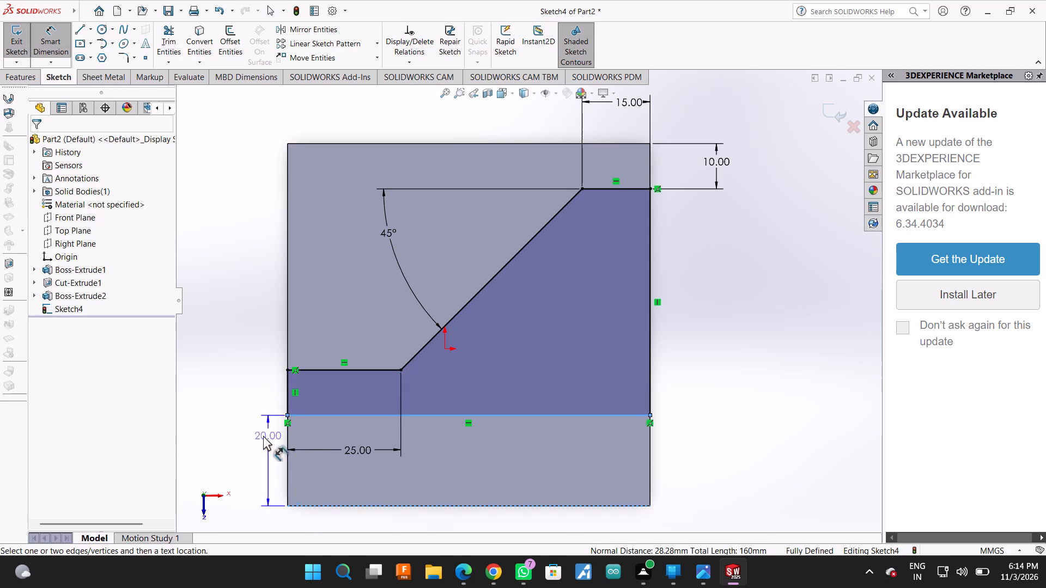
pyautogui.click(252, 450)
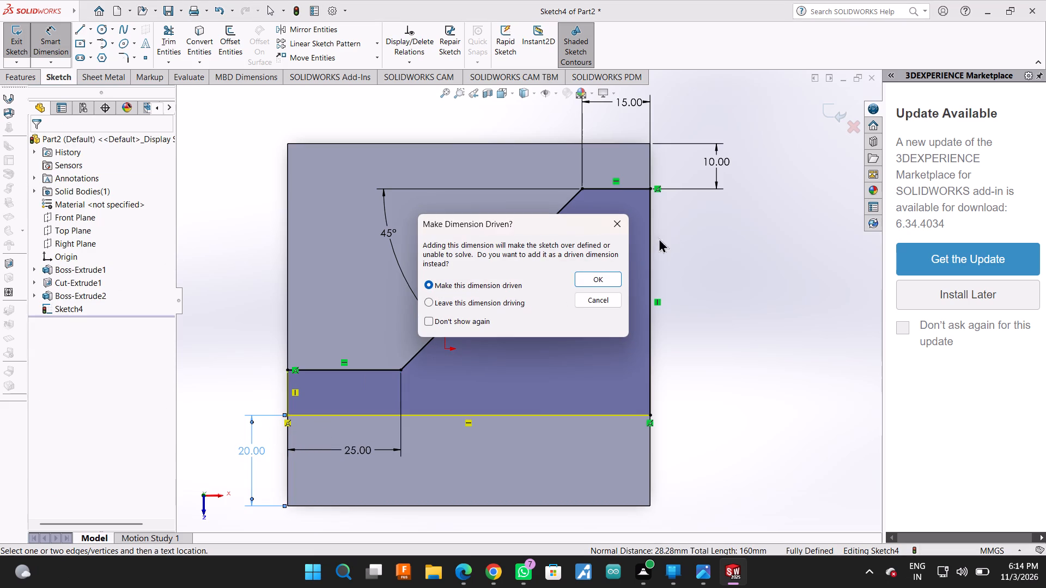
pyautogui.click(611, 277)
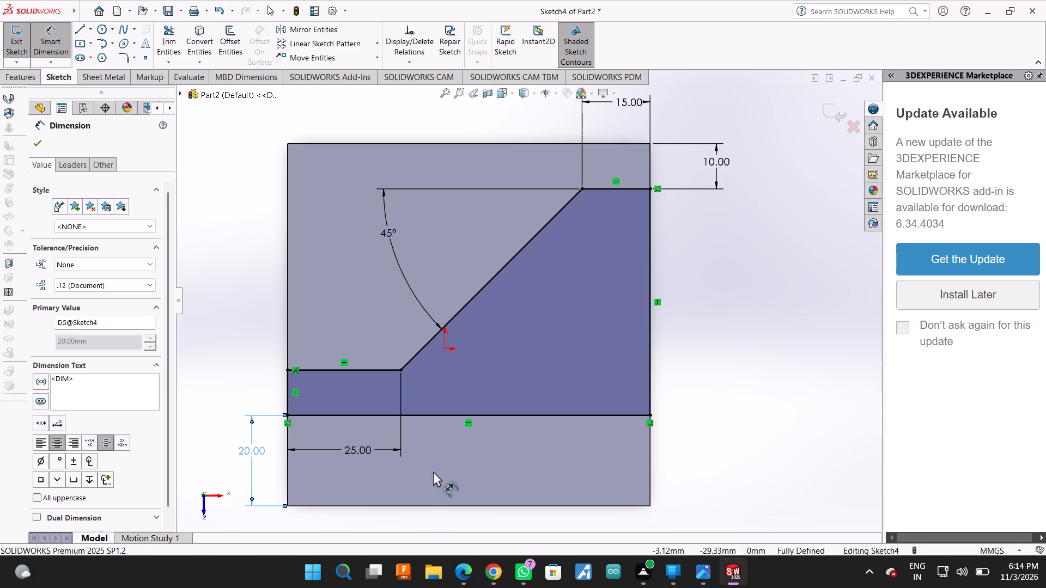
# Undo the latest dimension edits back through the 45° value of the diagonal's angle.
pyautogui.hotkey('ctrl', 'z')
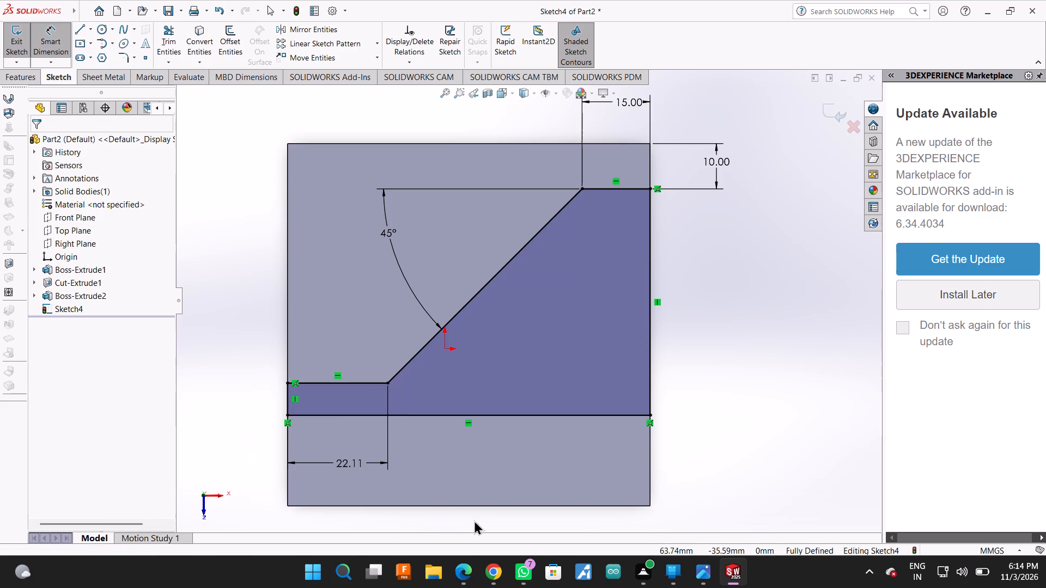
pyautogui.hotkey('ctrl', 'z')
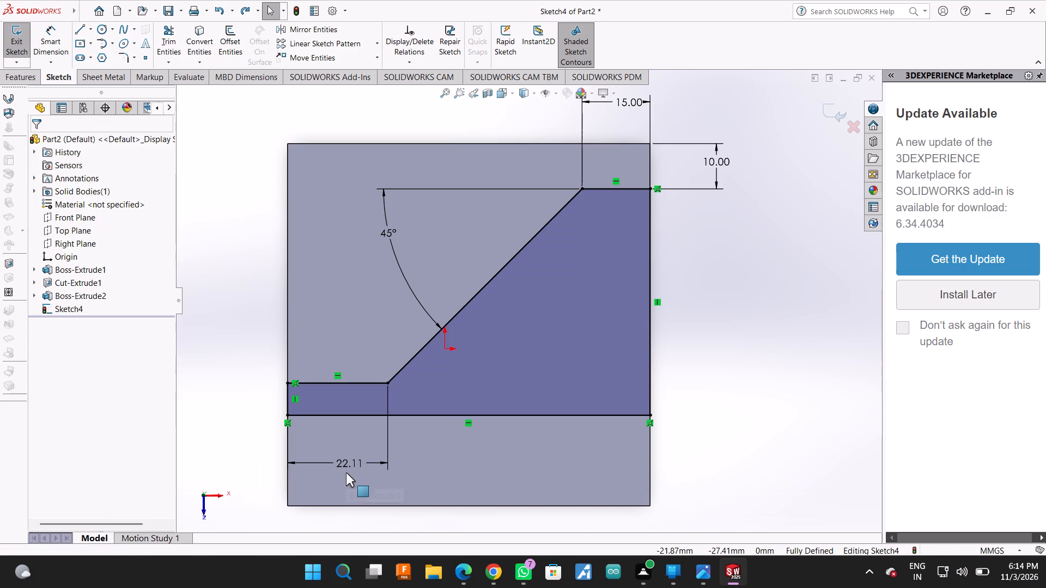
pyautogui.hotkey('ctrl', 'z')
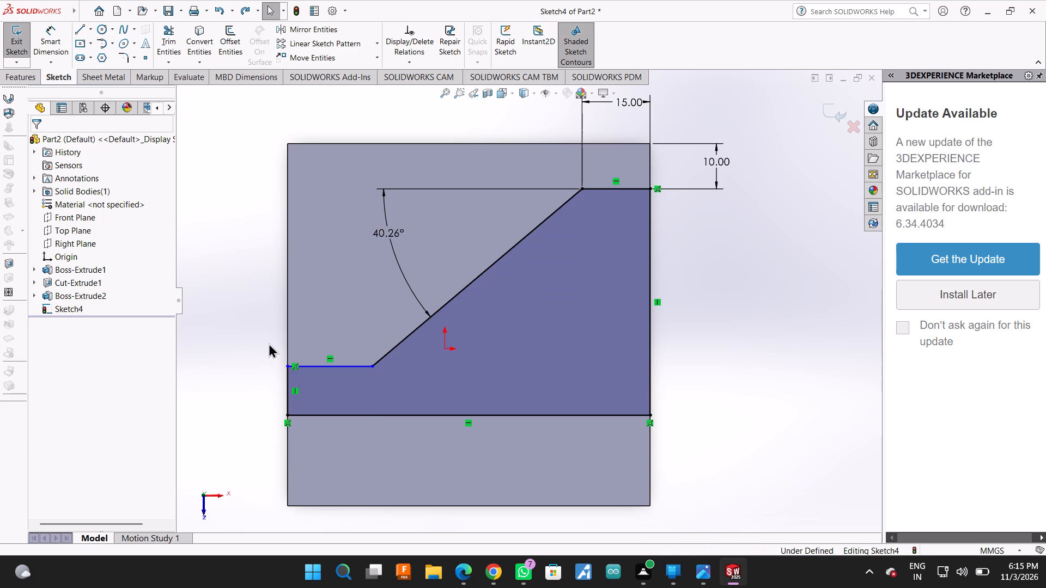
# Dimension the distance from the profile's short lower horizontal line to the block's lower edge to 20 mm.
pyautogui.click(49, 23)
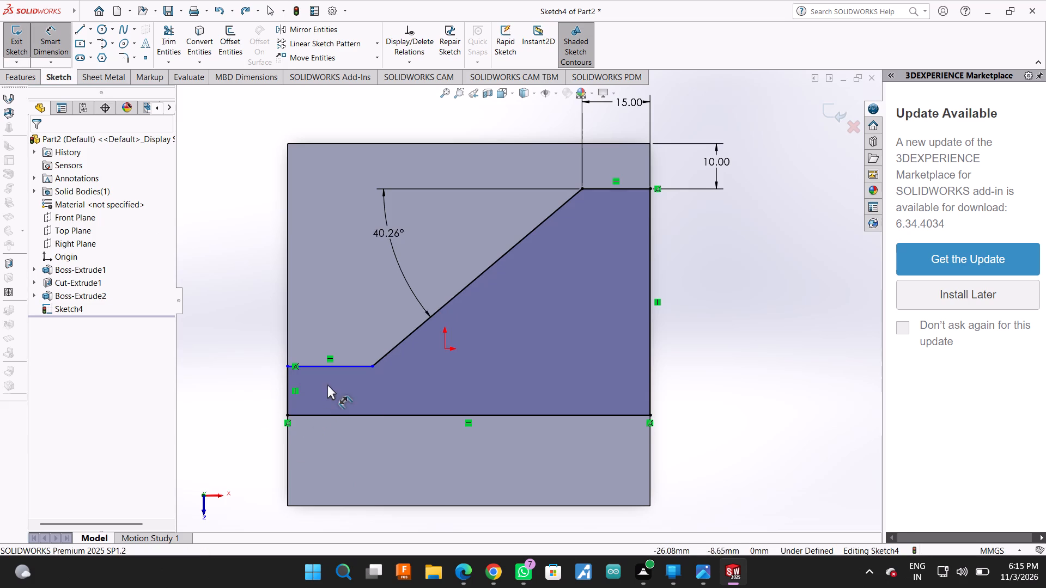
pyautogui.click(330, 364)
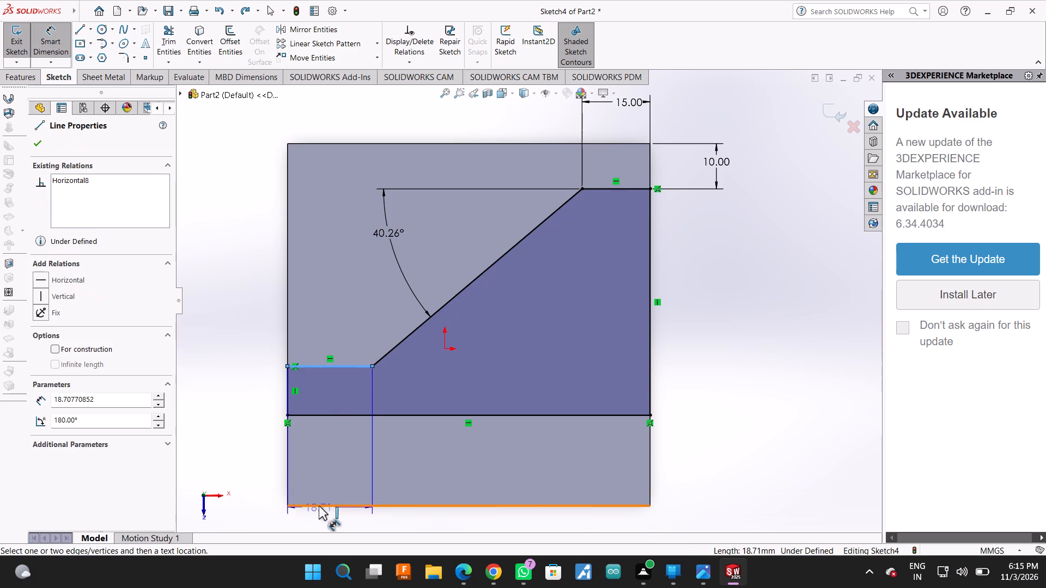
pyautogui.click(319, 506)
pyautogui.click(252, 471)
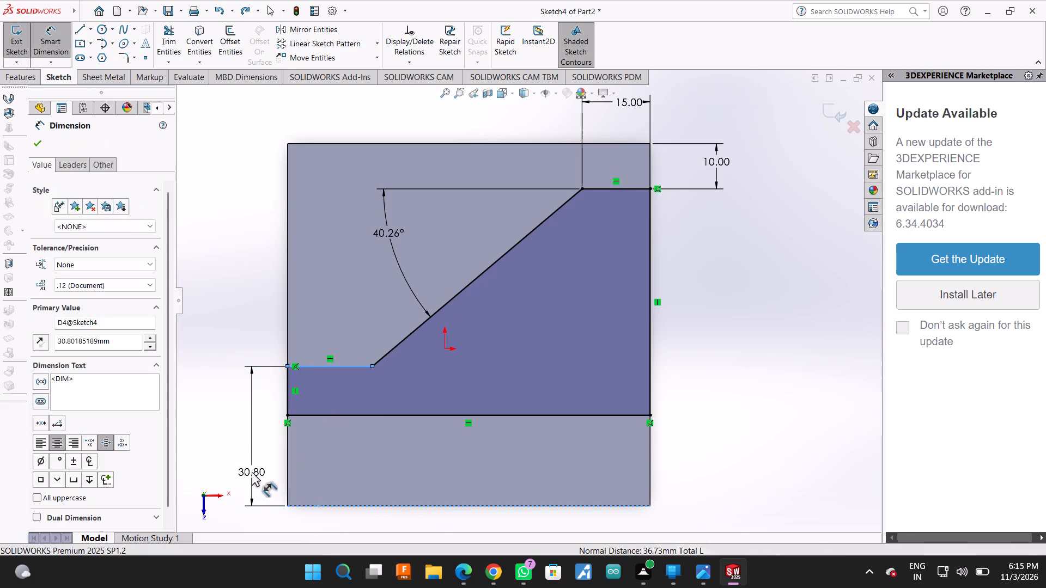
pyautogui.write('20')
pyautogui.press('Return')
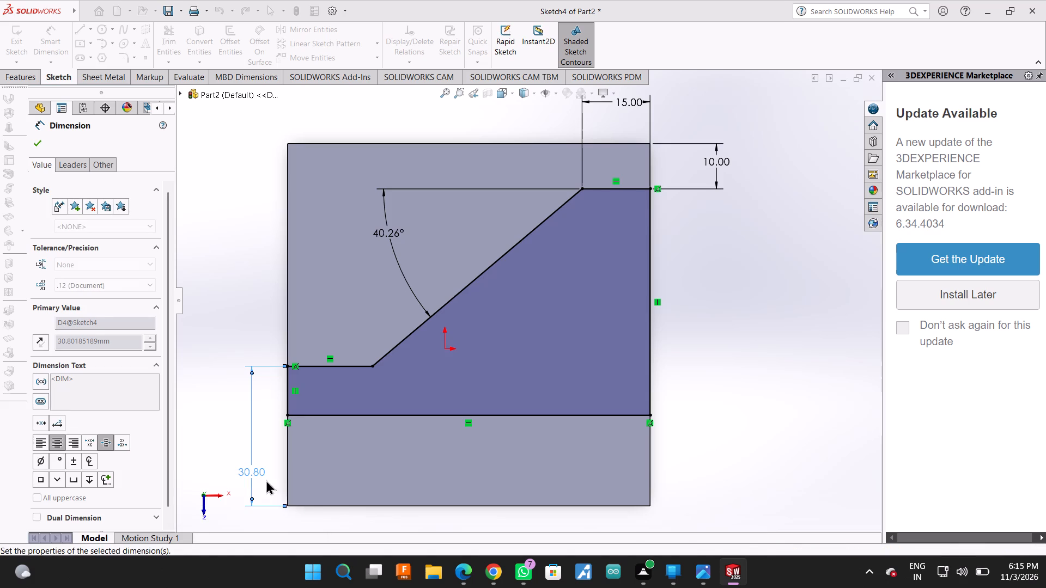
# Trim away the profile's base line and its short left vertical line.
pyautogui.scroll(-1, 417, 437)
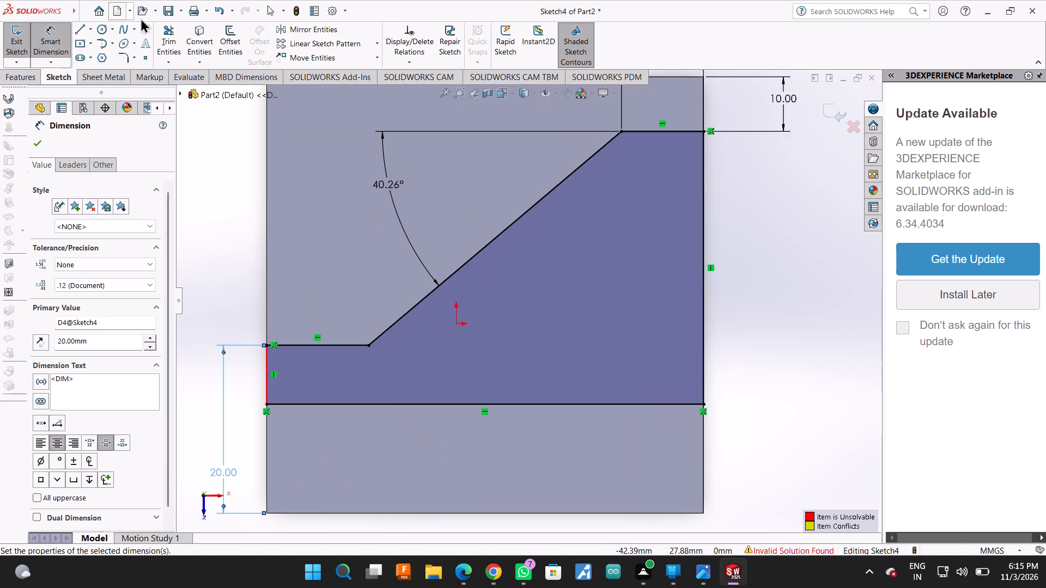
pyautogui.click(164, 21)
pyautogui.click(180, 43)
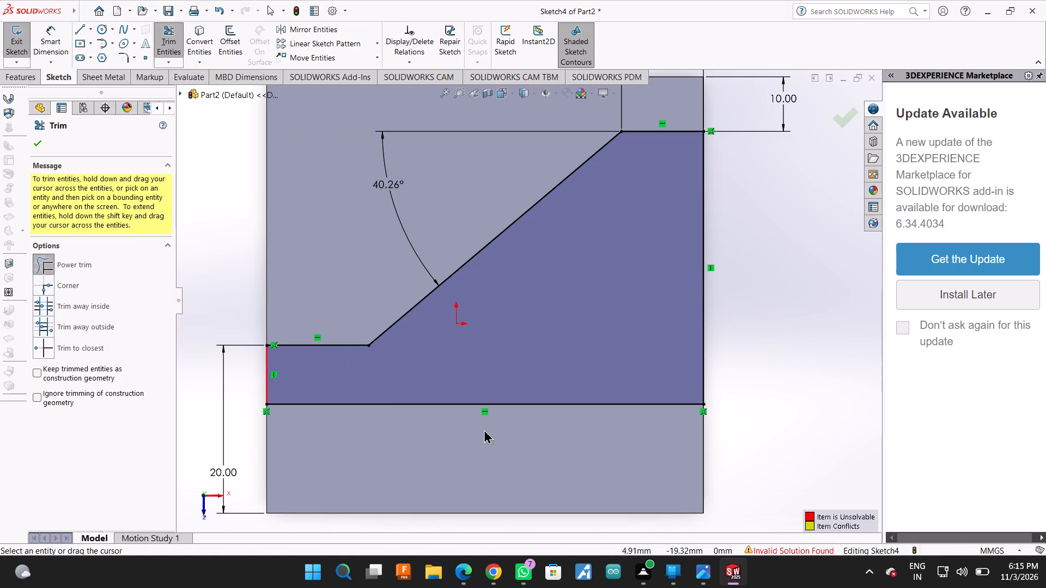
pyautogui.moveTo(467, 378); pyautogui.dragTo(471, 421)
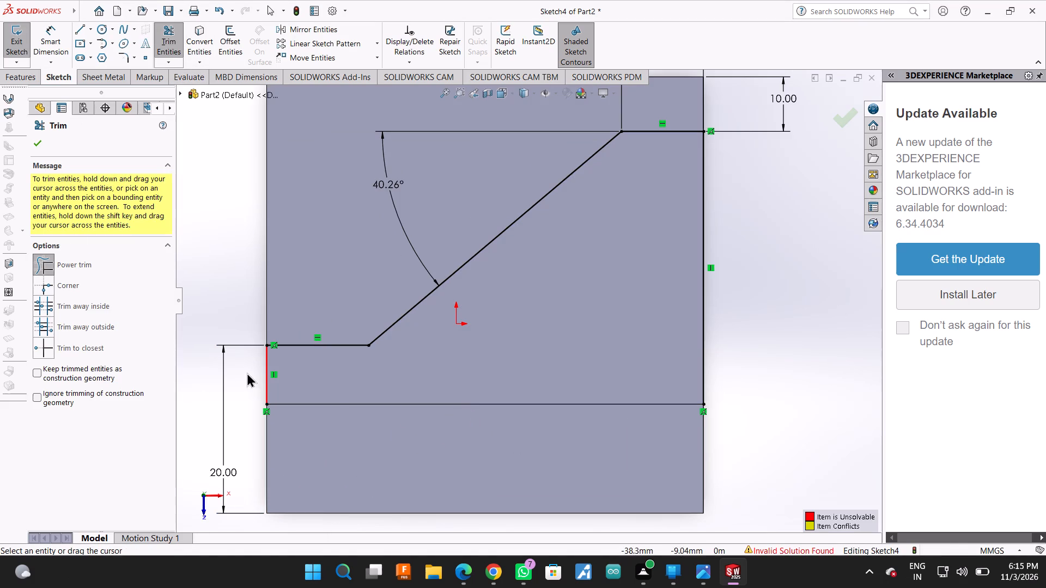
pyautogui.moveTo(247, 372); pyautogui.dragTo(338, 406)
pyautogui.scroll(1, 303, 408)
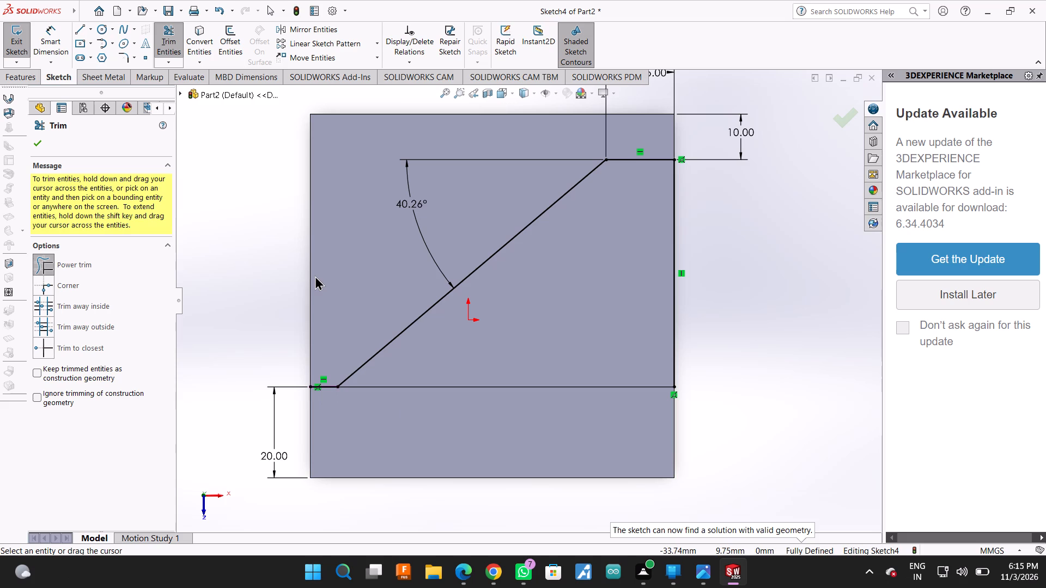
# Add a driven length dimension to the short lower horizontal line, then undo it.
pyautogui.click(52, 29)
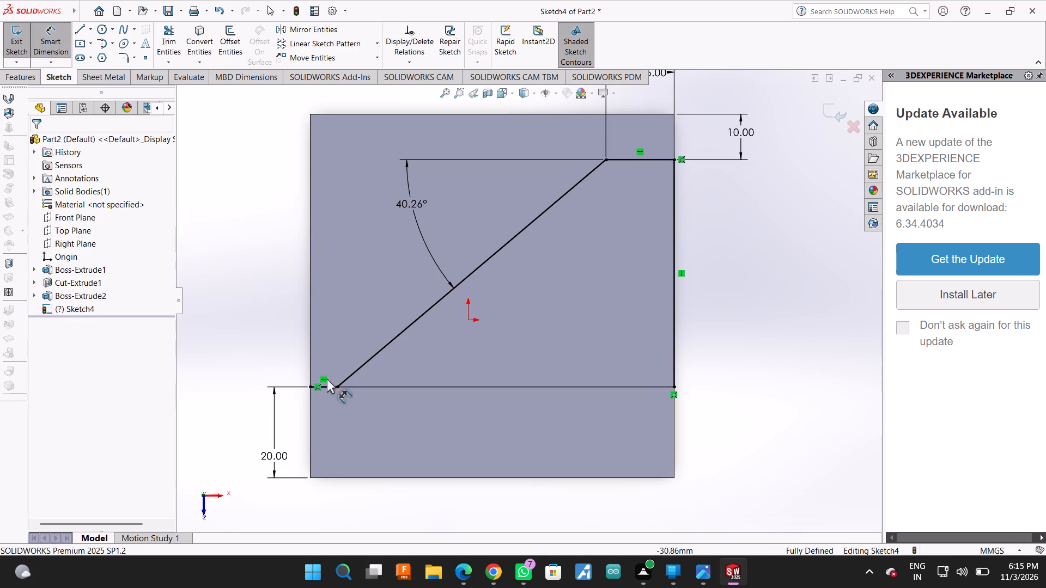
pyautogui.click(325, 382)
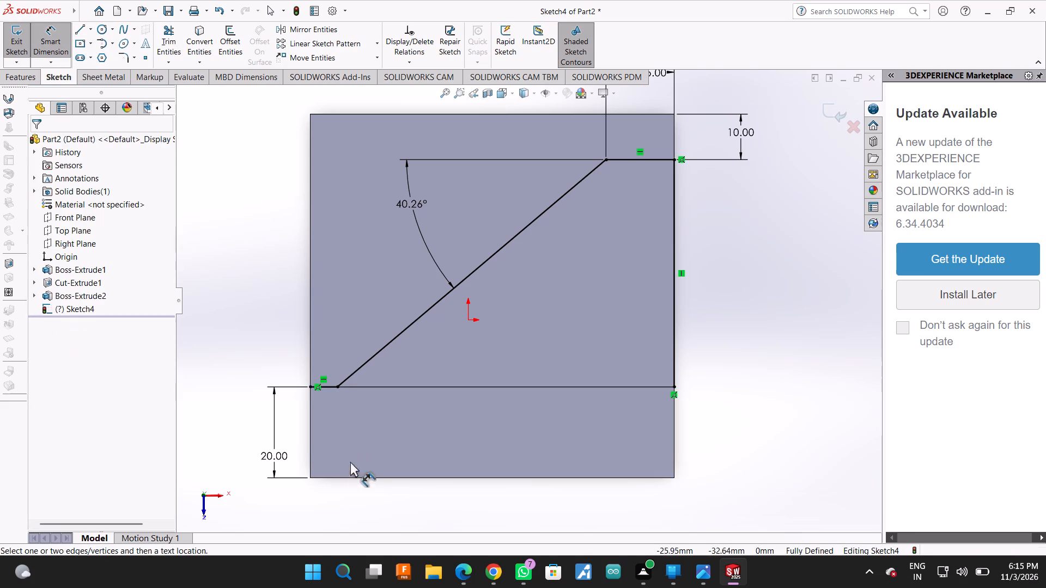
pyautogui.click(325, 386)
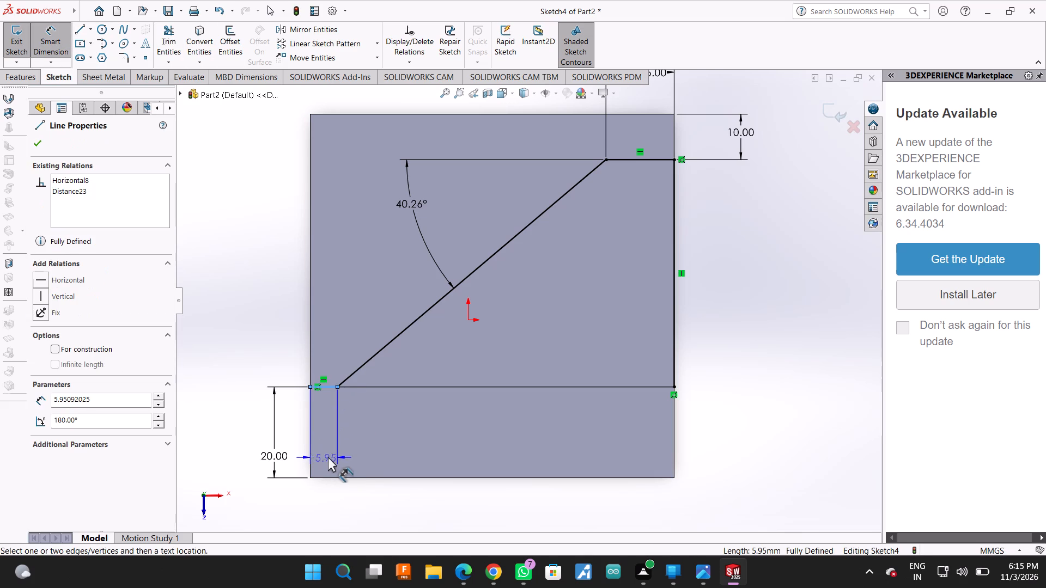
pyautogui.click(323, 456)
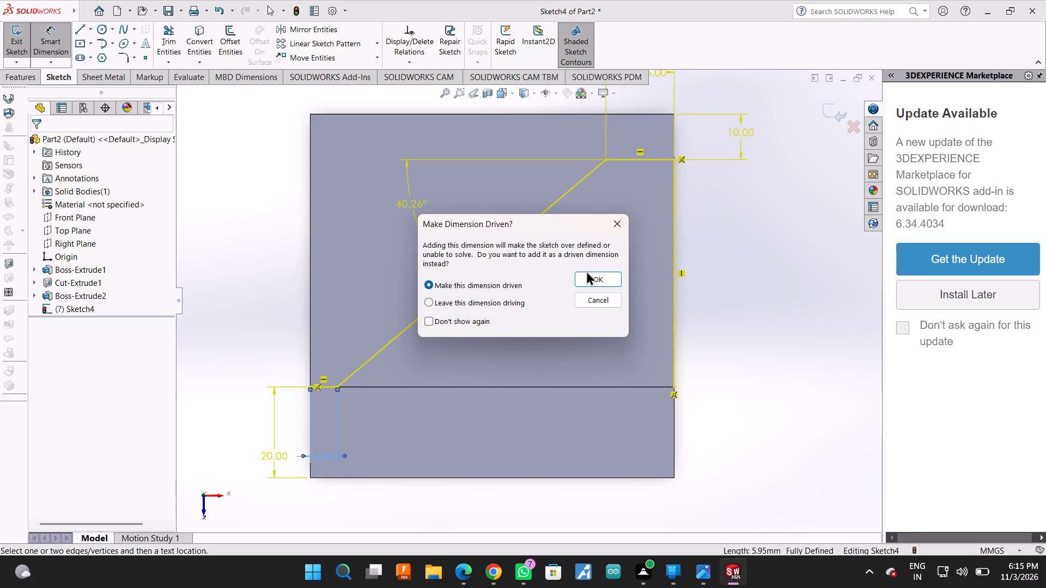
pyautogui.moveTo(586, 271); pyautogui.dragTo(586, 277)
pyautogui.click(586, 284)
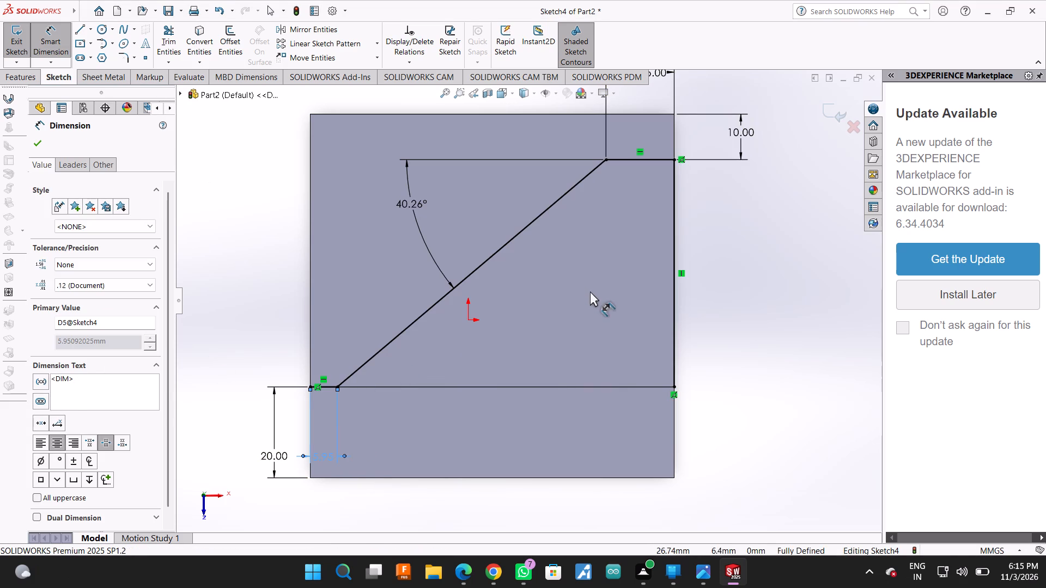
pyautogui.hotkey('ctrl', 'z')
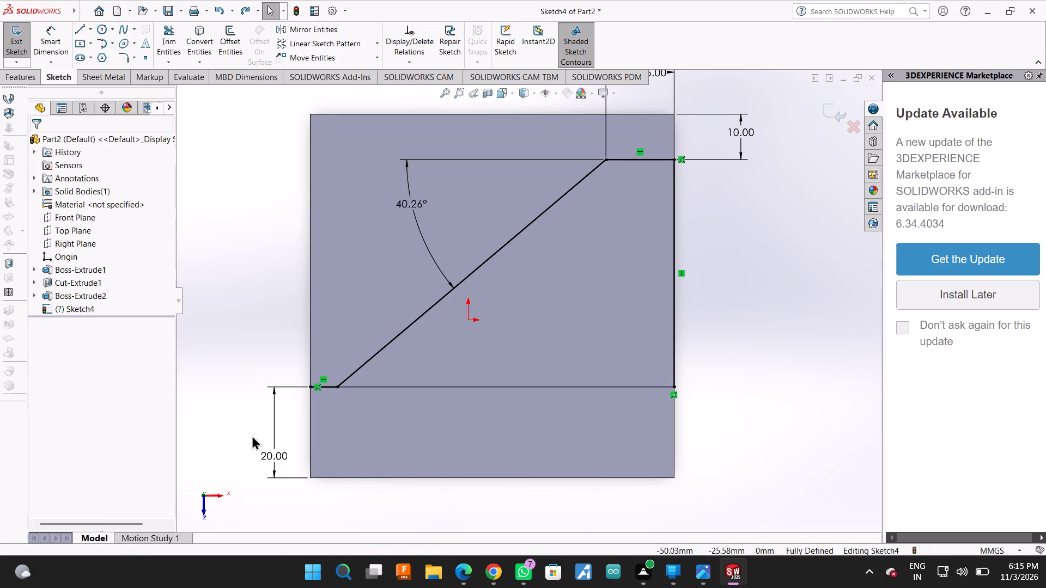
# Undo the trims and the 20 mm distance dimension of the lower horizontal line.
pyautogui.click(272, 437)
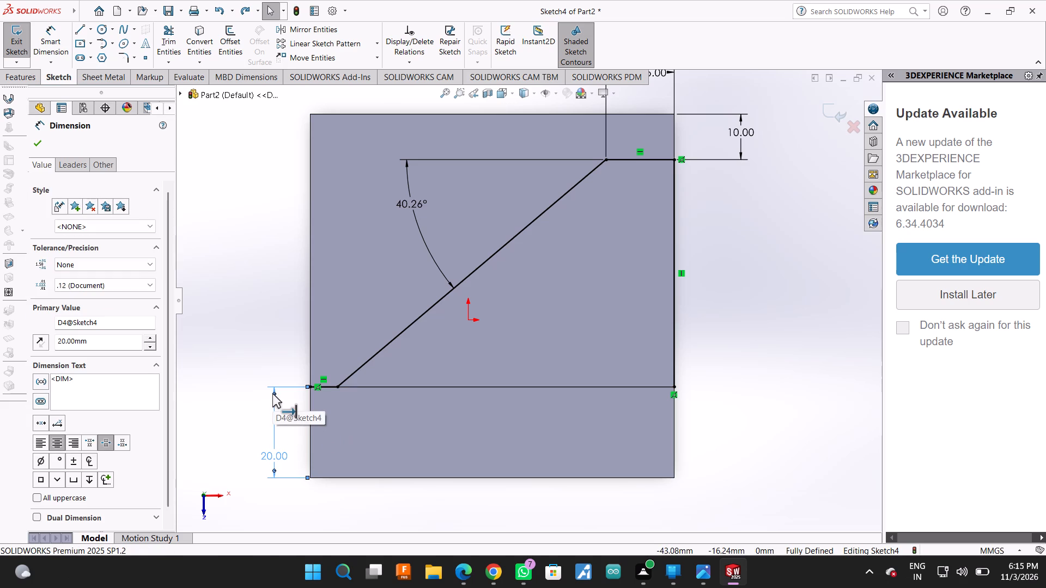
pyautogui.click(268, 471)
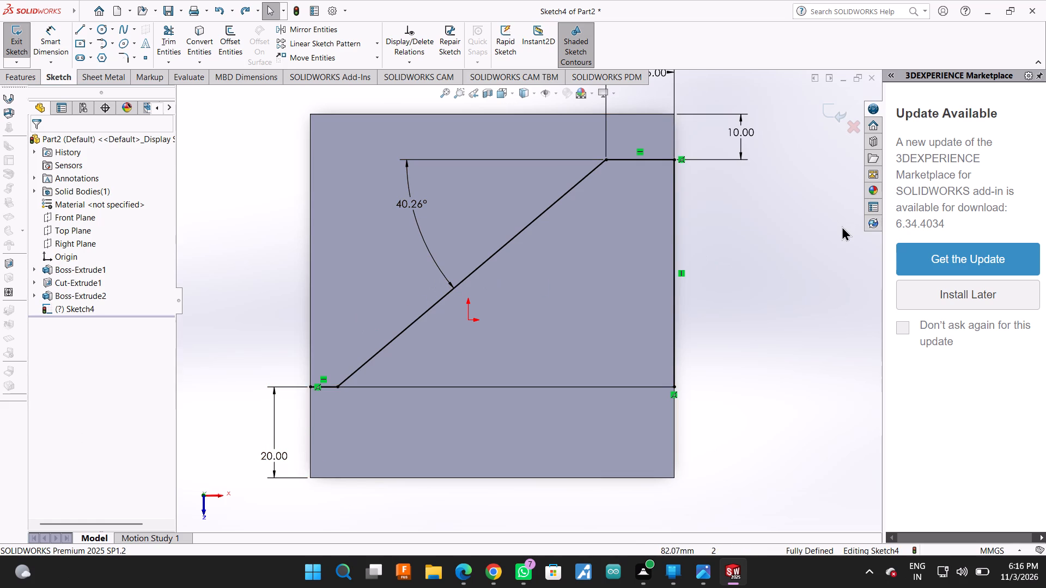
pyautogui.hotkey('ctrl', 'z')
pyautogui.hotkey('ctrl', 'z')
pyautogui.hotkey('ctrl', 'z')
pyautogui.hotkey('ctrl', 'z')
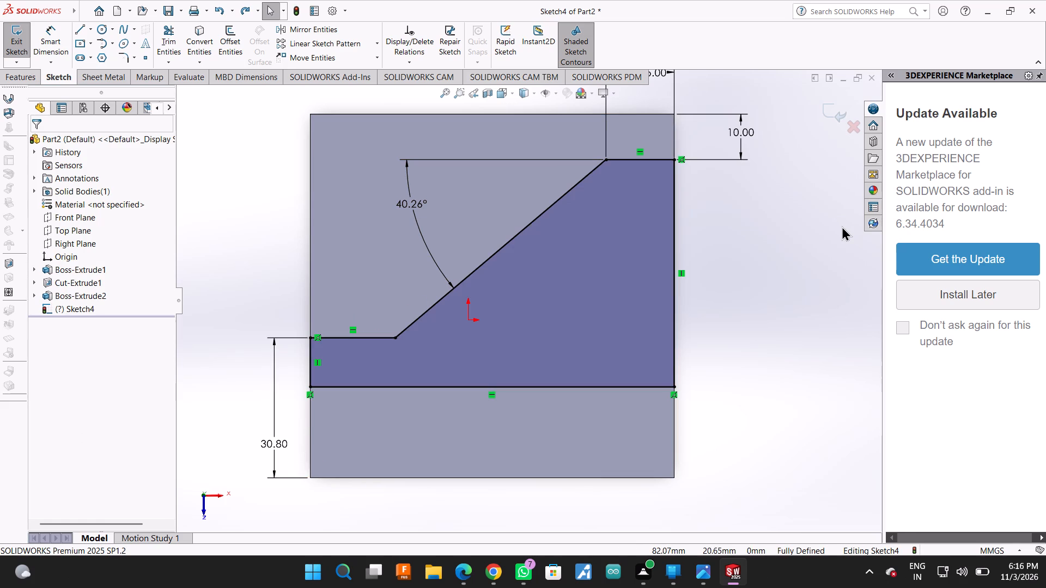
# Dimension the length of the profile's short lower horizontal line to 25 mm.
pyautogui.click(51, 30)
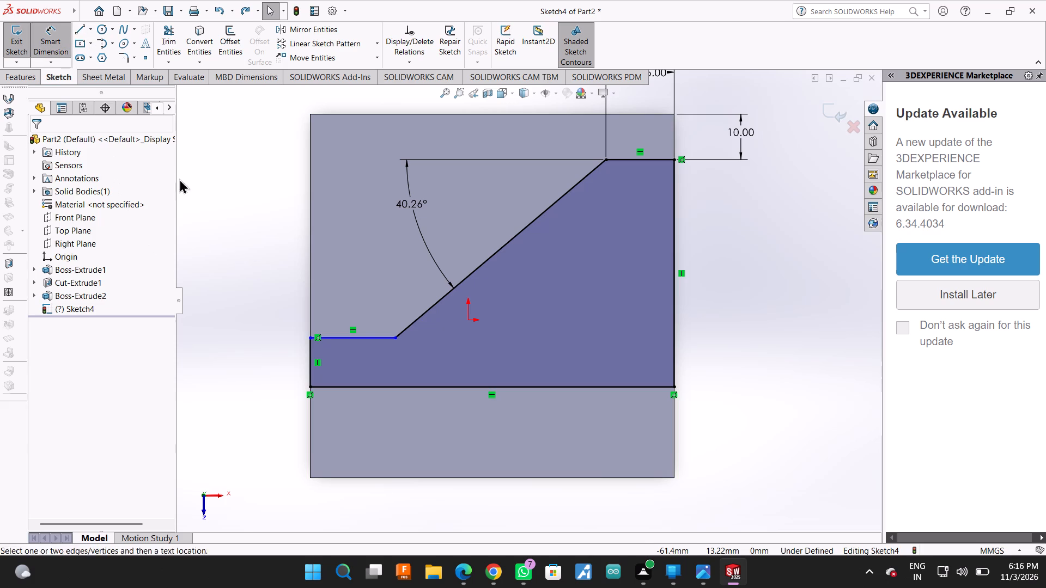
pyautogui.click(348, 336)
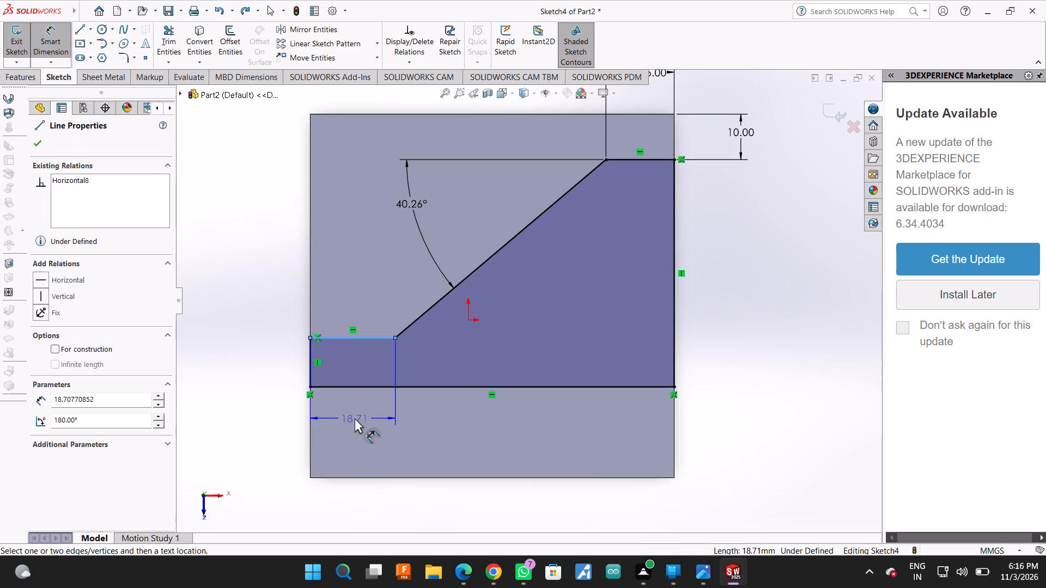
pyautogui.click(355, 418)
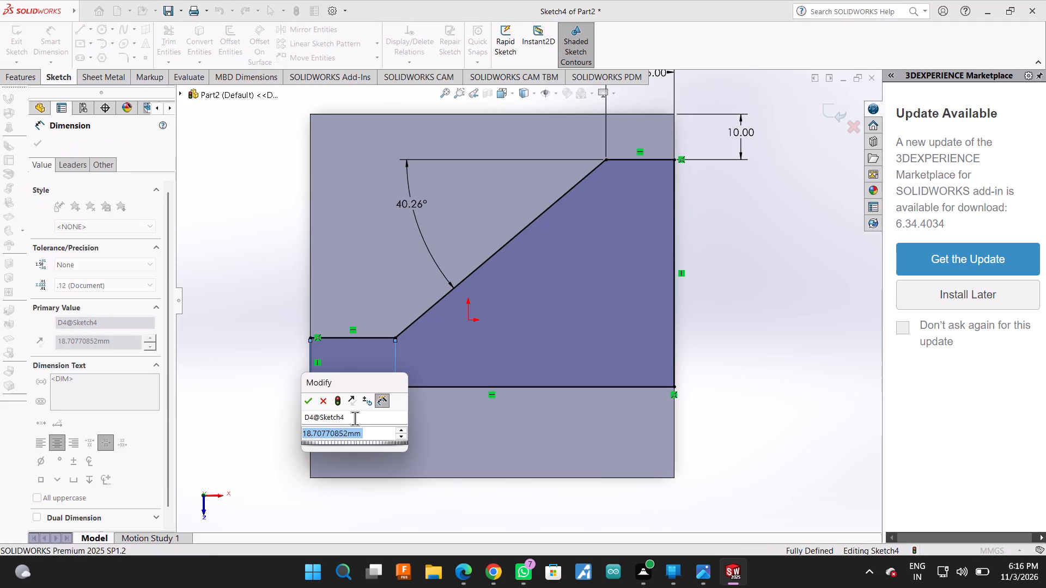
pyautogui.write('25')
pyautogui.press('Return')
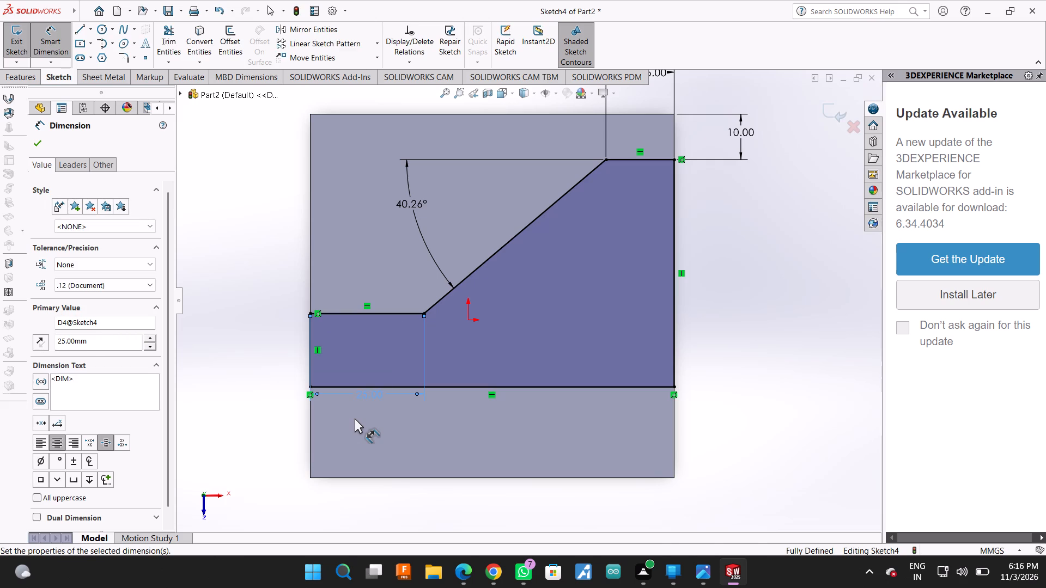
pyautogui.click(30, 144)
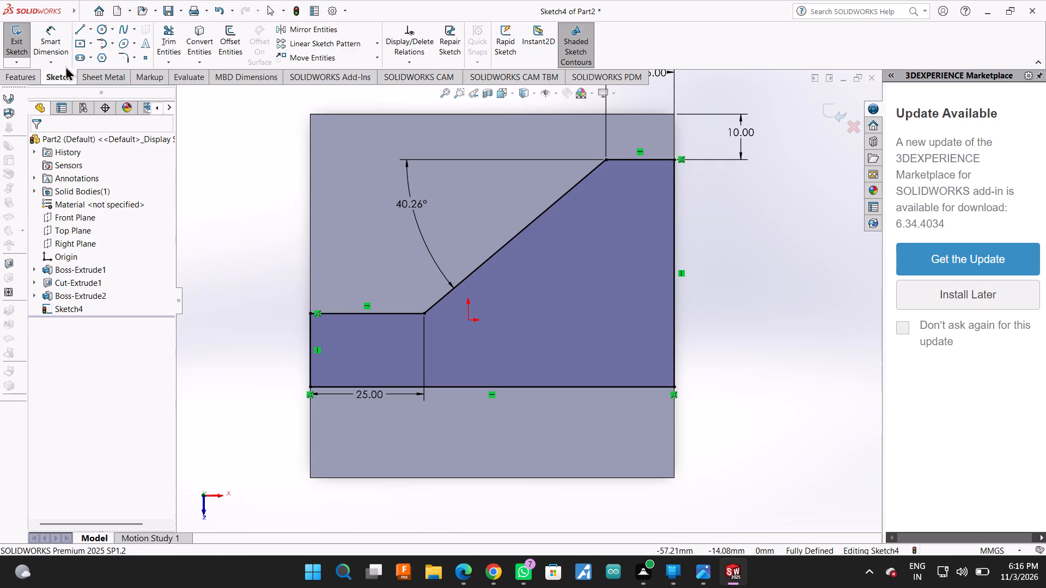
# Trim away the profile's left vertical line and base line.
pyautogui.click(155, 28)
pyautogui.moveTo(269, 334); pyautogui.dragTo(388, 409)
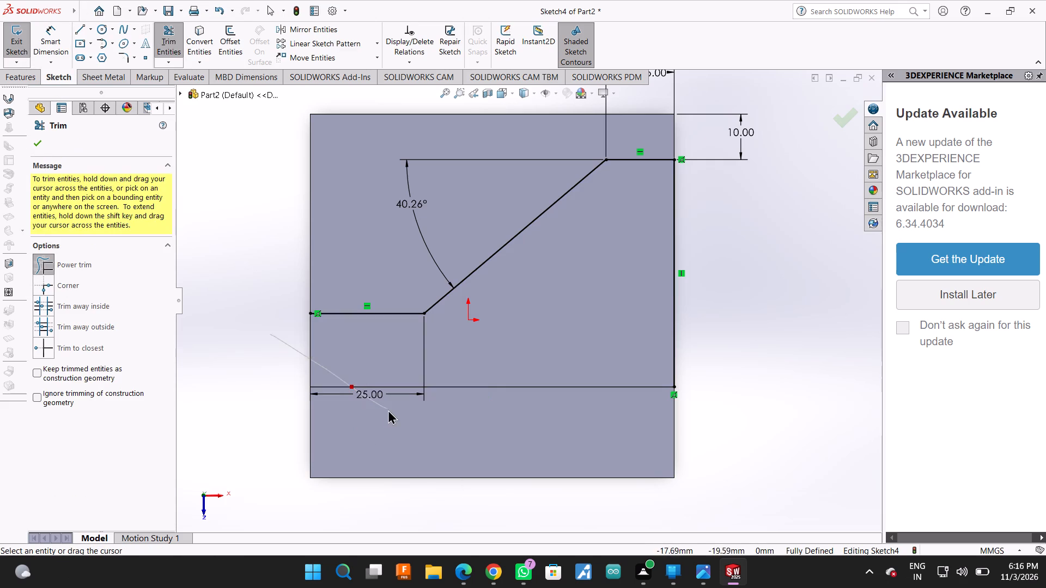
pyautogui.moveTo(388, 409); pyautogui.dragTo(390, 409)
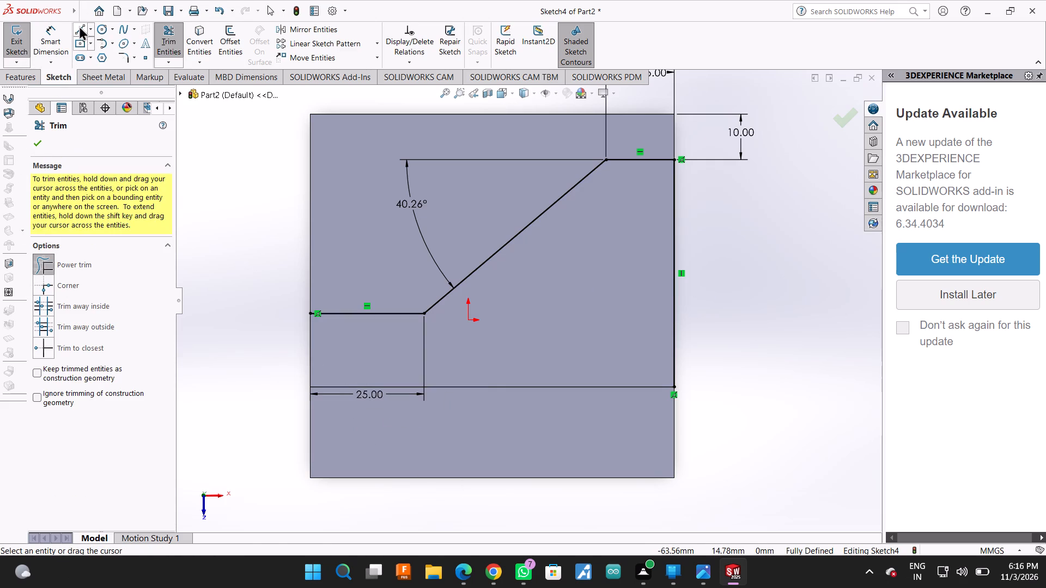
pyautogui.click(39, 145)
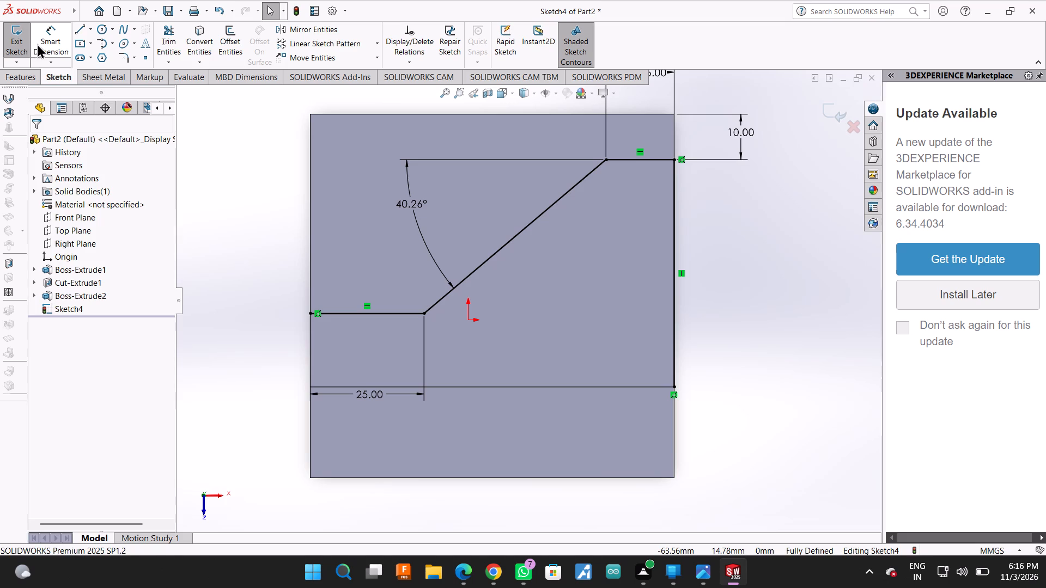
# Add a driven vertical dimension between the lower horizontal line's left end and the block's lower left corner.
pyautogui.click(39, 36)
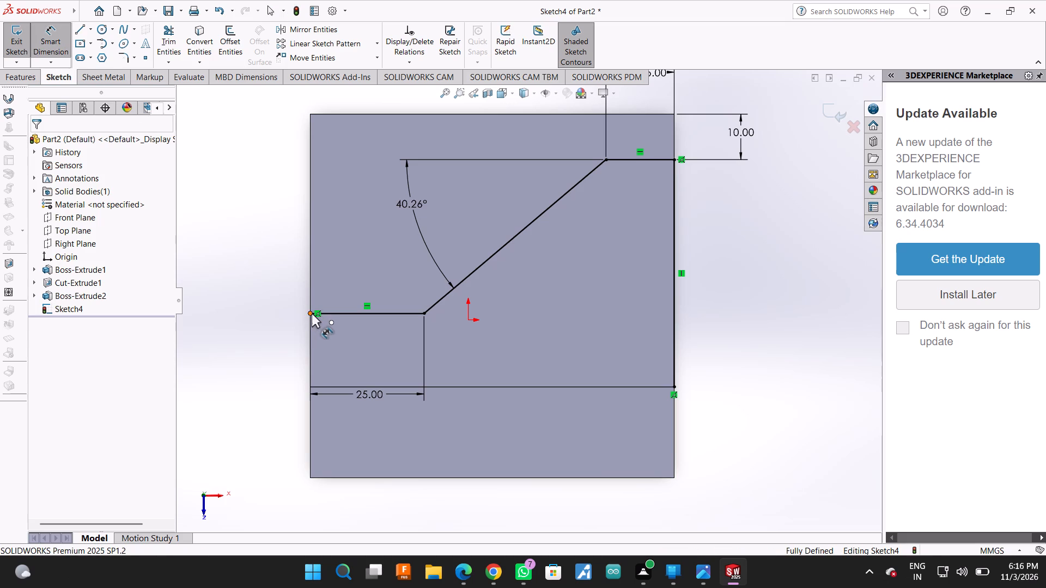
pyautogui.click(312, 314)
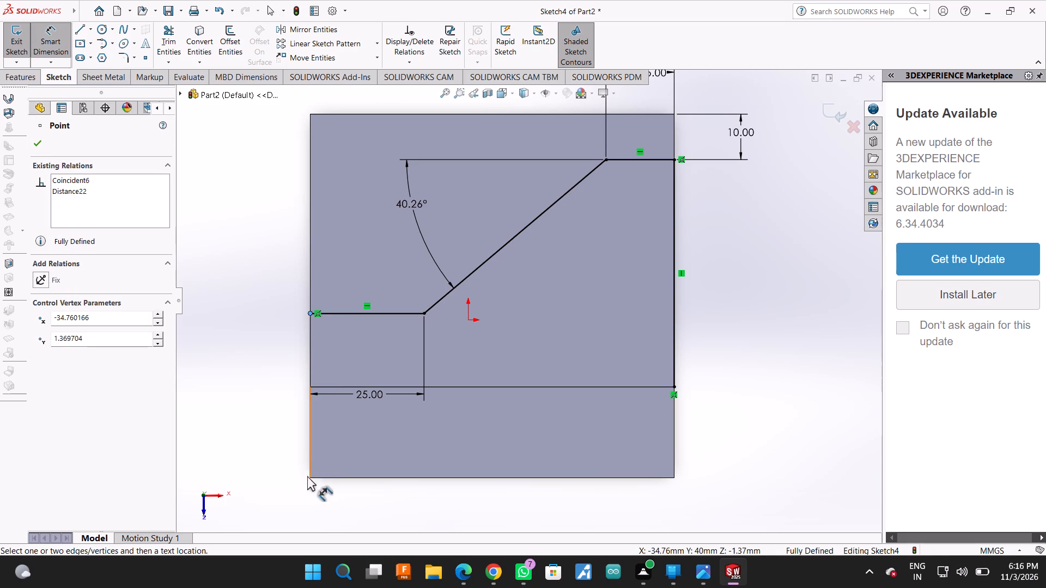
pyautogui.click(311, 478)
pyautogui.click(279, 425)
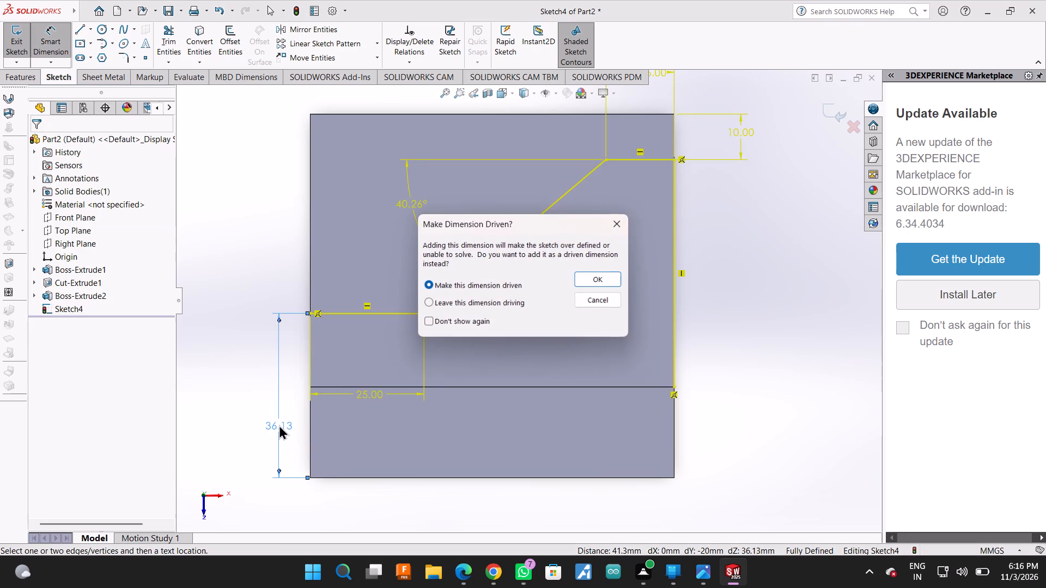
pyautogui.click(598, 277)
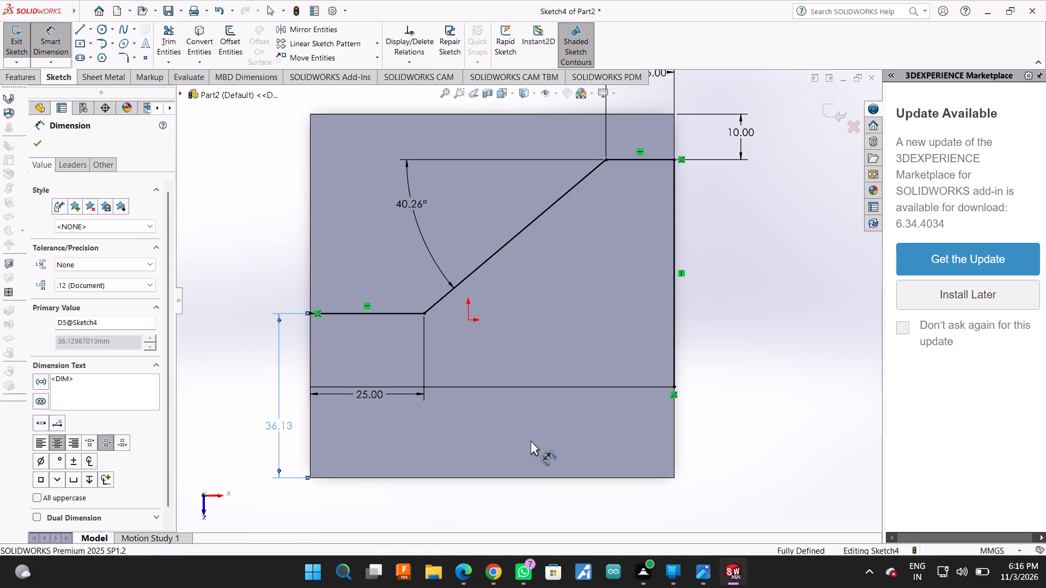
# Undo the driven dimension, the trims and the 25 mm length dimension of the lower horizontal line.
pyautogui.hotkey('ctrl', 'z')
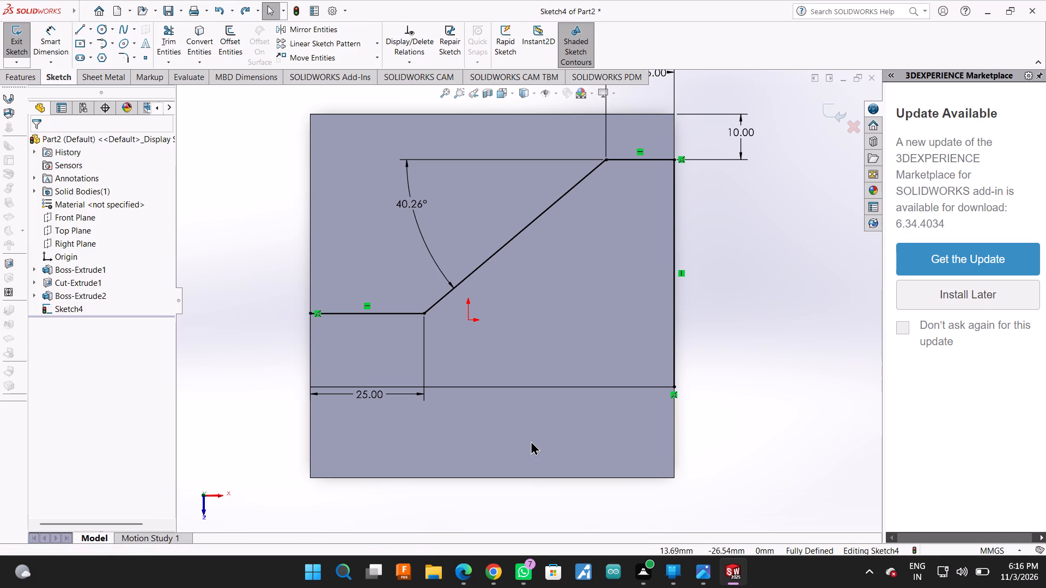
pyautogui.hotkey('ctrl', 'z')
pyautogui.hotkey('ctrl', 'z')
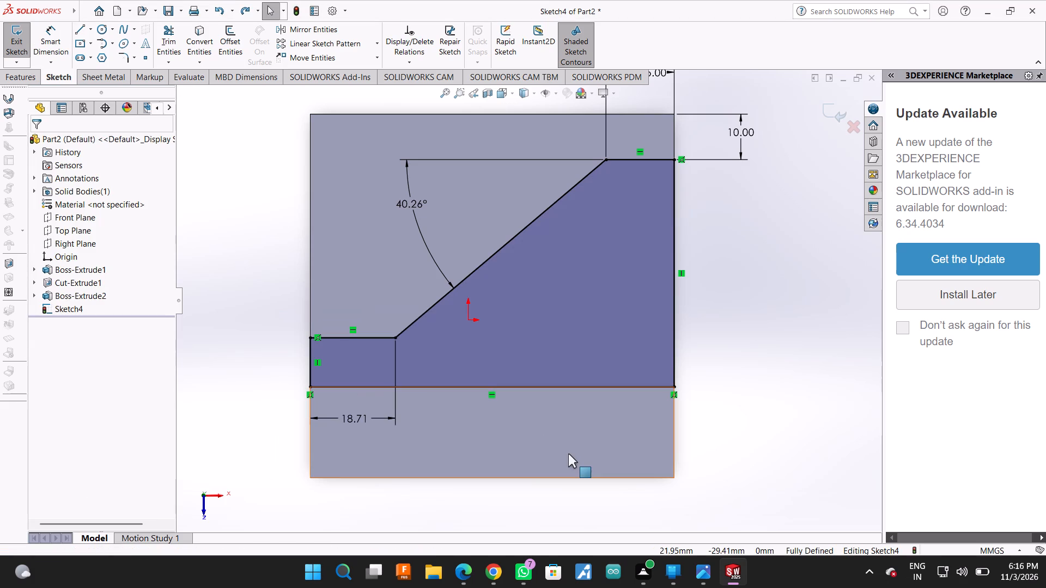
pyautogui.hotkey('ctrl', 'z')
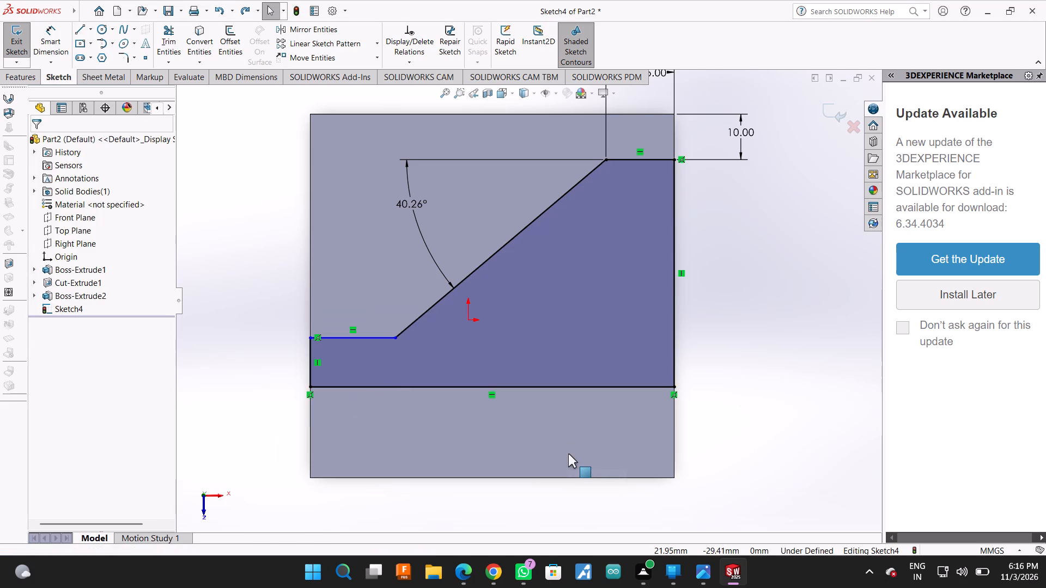
# Trim away the profile's upper horizontal, diagonal, lower horizontal and left vertical lines, keeping the base and right vertical lines.
pyautogui.click(167, 40)
pyautogui.moveTo(627, 137); pyautogui.dragTo(313, 356)
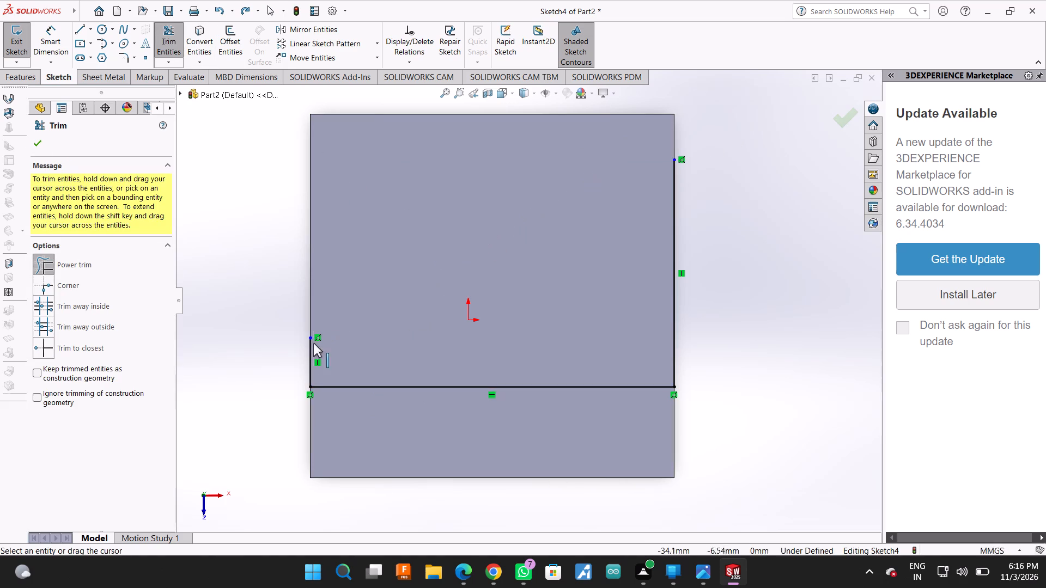
pyautogui.moveTo(287, 332); pyautogui.dragTo(342, 348)
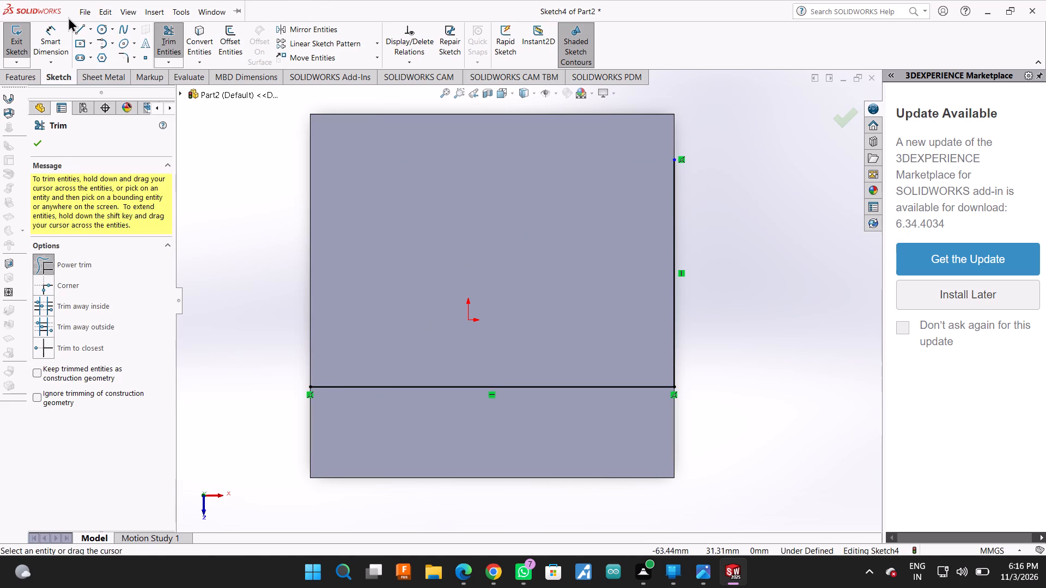
# Trim away the remaining base line and right vertical line of the profile sketch.
pyautogui.click(75, 25)
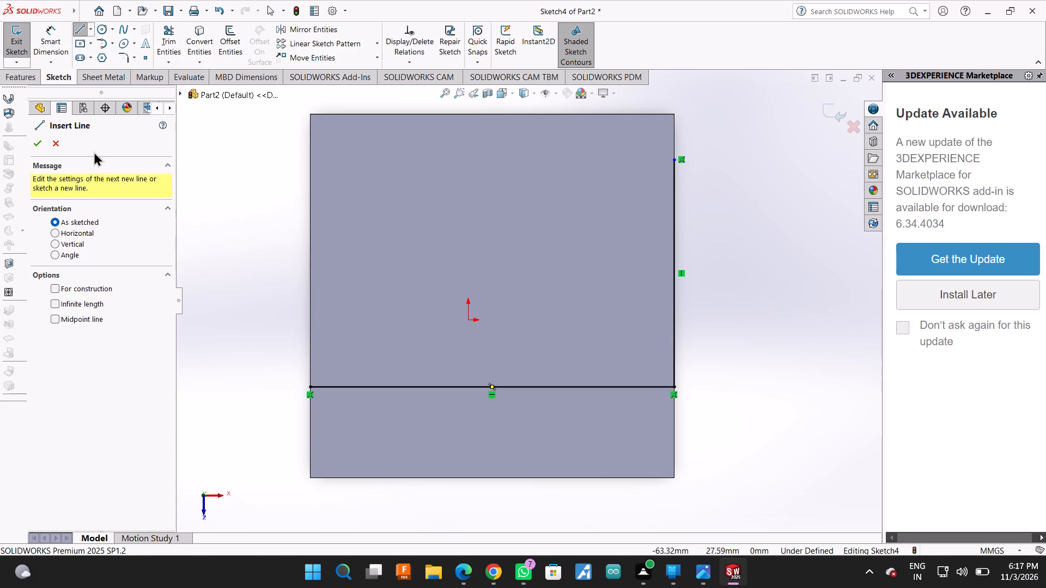
pyautogui.click(174, 34)
pyautogui.moveTo(579, 352); pyautogui.dragTo(585, 456)
pyautogui.moveTo(625, 271); pyautogui.dragTo(637, 275)
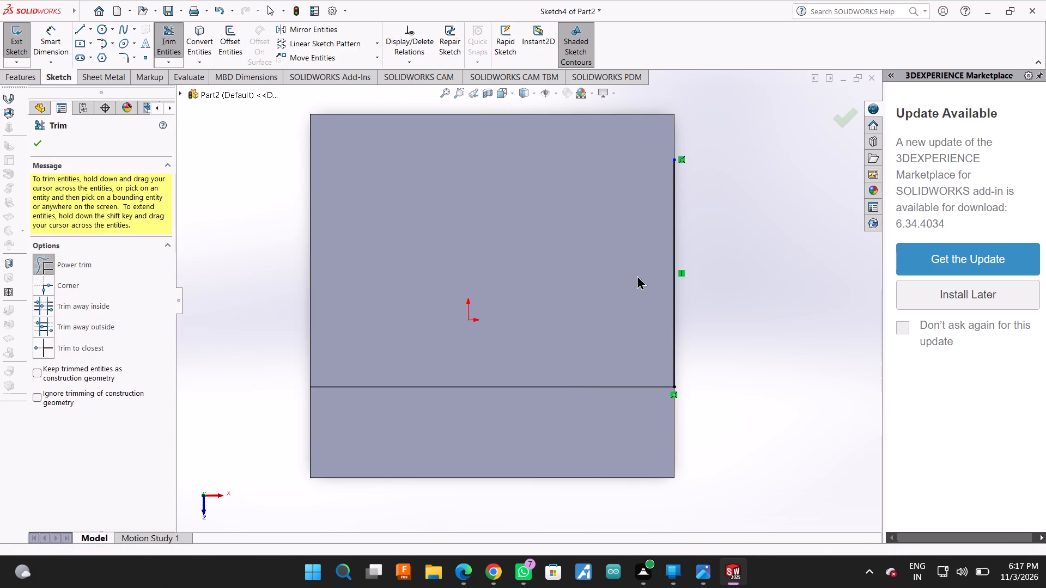
pyautogui.moveTo(637, 275); pyautogui.dragTo(687, 310)
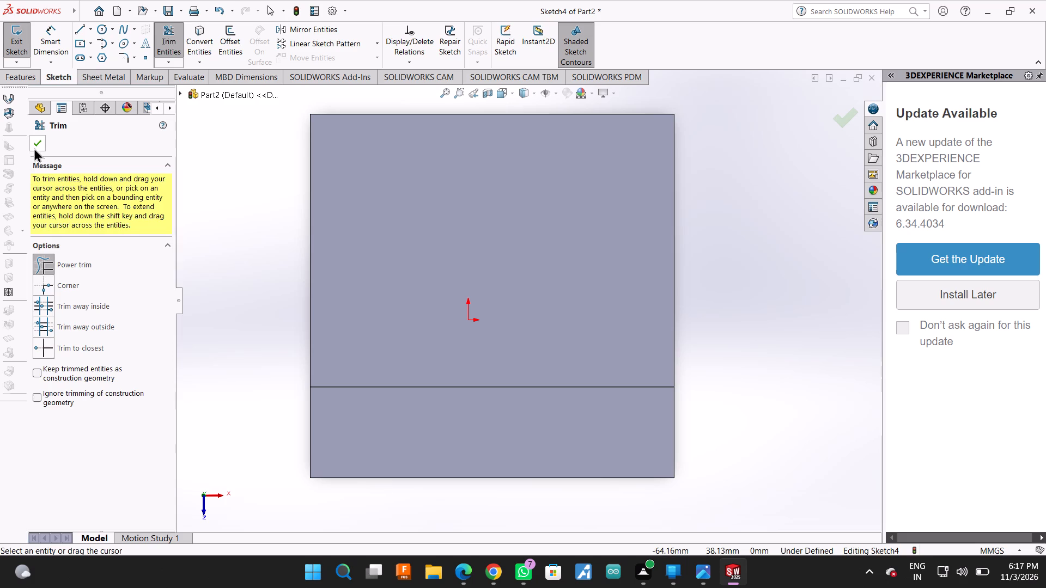
pyautogui.click(34, 148)
# Redraw the profile from the rib edge's left end: about 13 mm horizontal, 67.5 mm diagonal at 45°, 19 mm horizontal, 48 mm vertical, and closing base line.
pyautogui.click(73, 26)
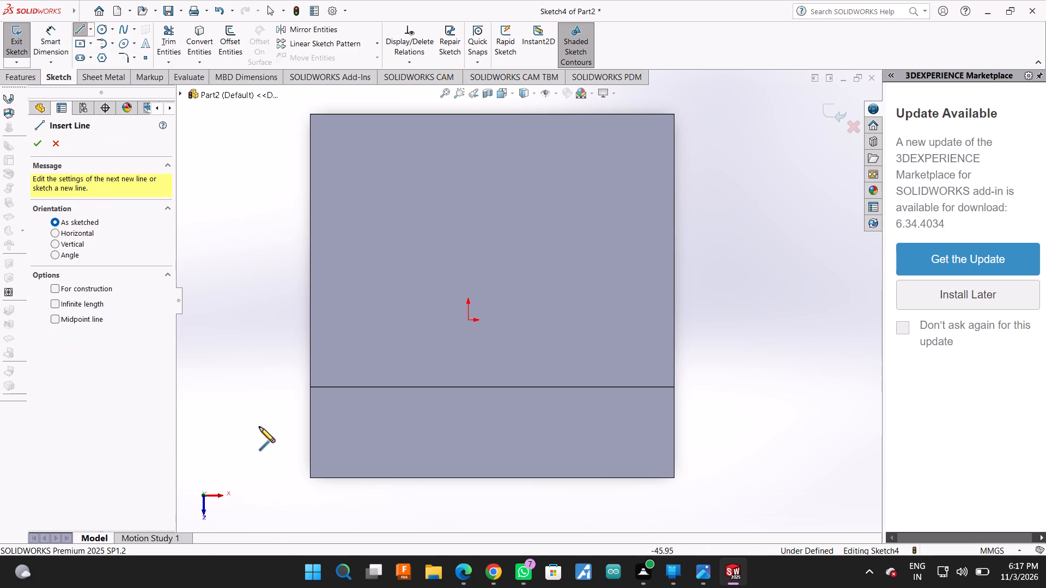
pyautogui.click(312, 388)
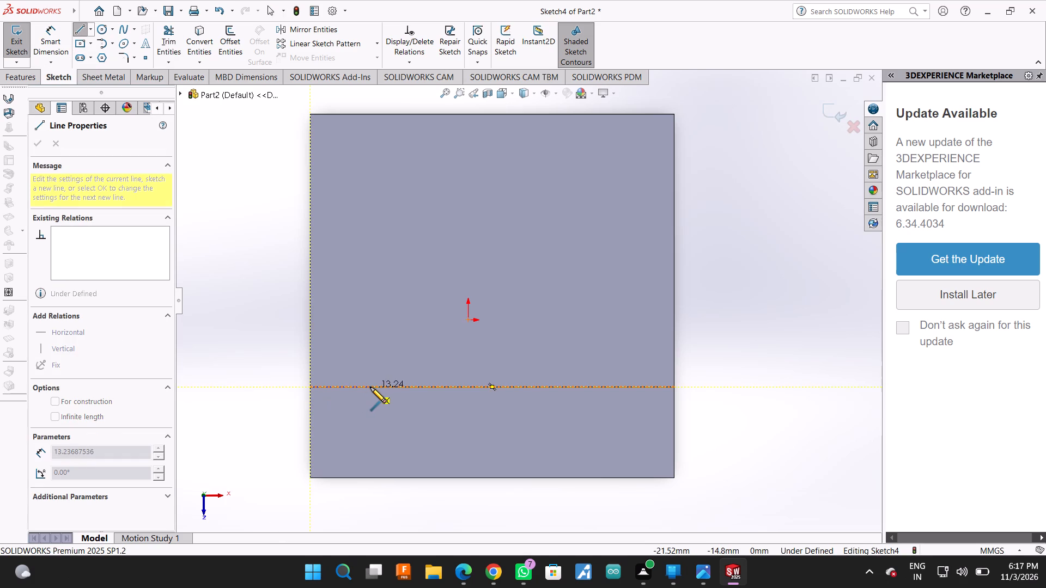
pyautogui.click(370, 387)
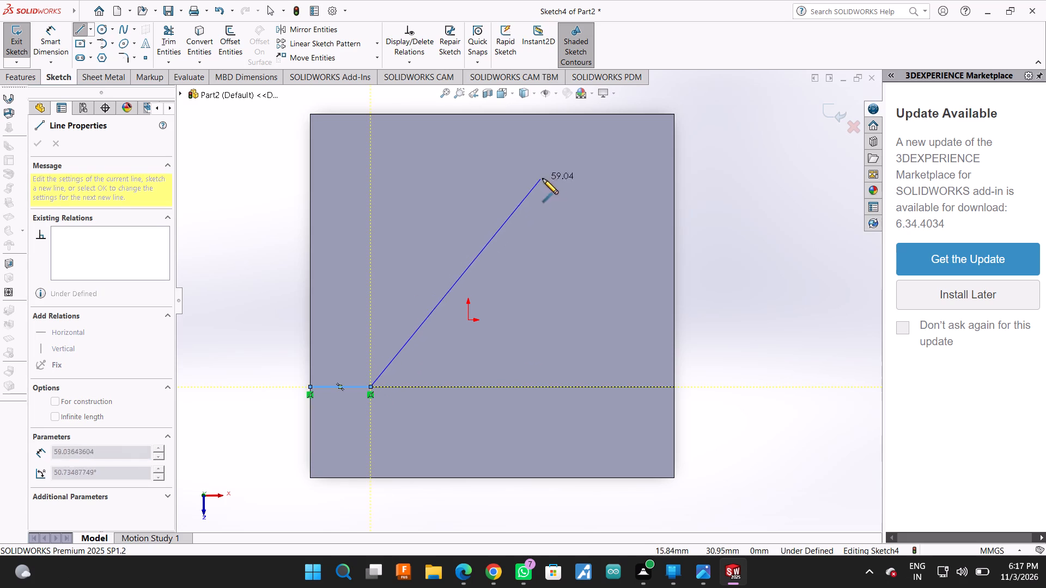
pyautogui.click(586, 169)
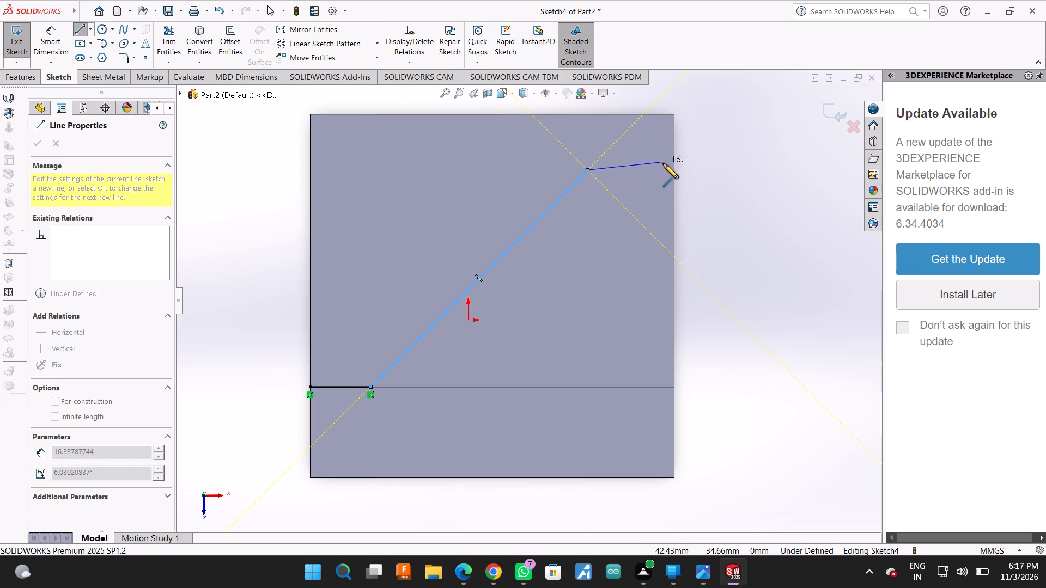
pyautogui.click(673, 169)
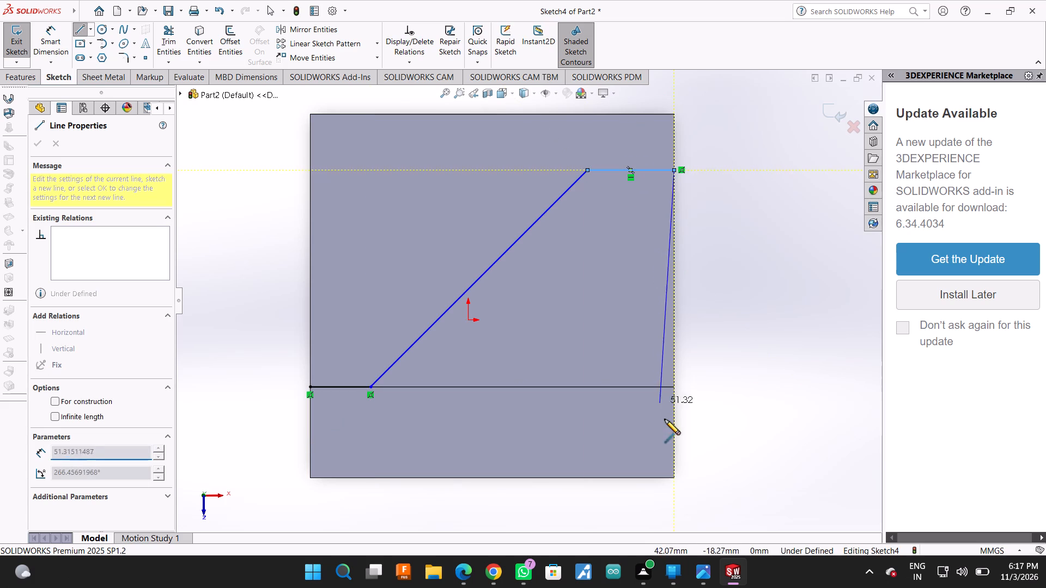
pyautogui.click(673, 384)
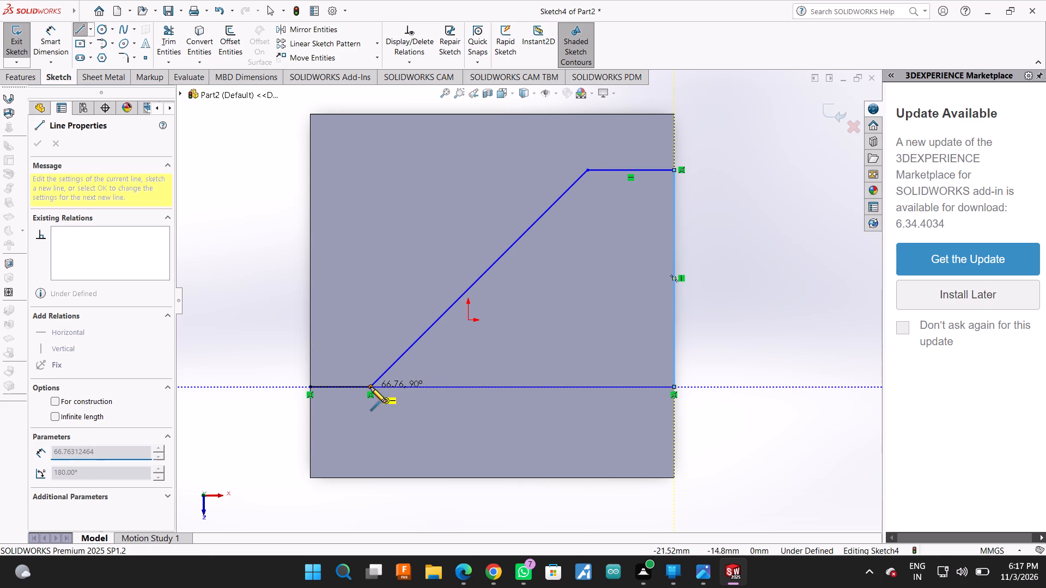
pyautogui.click(368, 387)
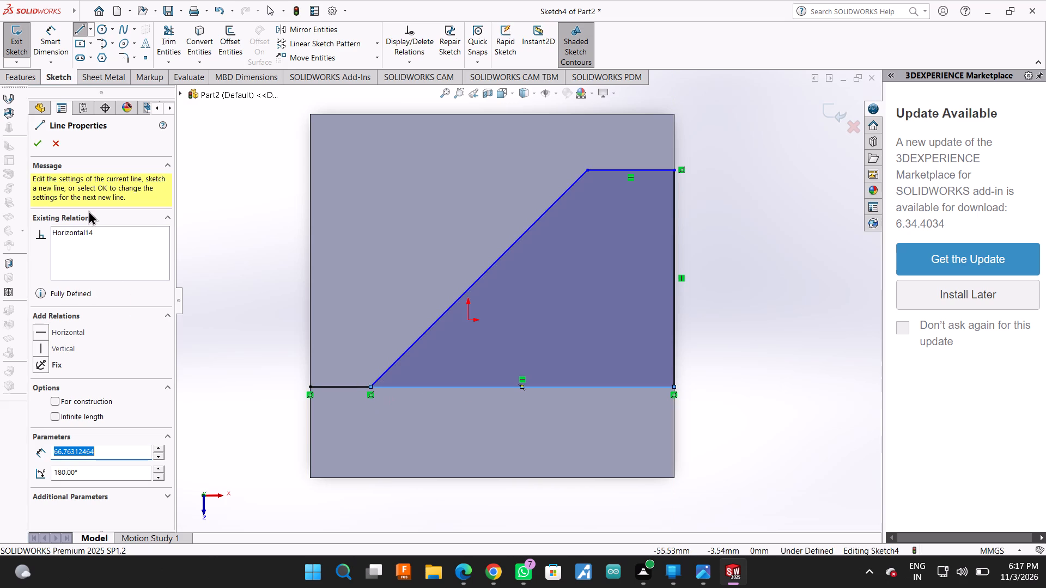
pyautogui.click(30, 148)
pyautogui.click(32, 144)
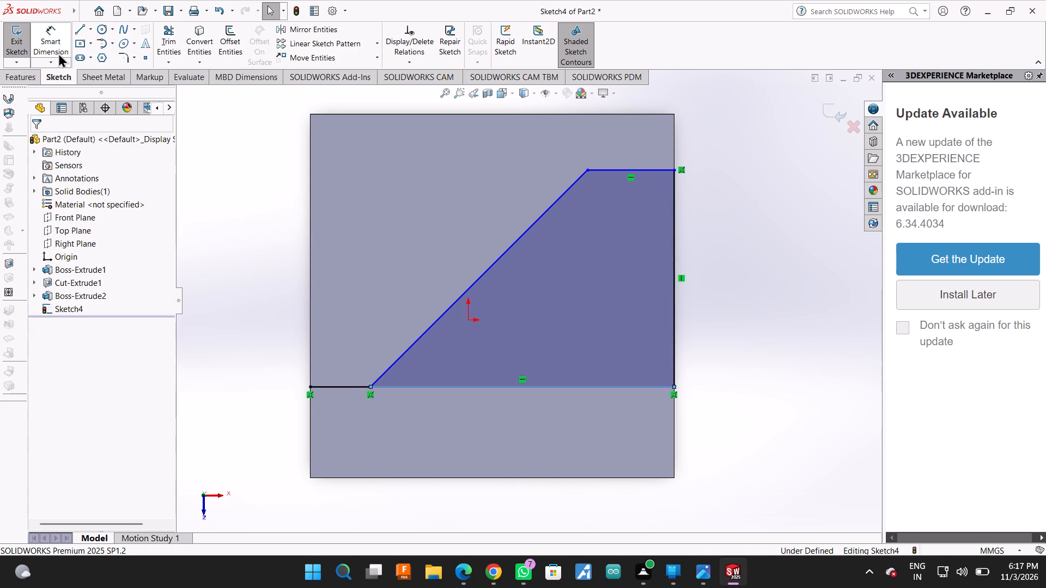
# Dimension the profile's upper horizontal line to 15 mm.
pyautogui.click(58, 53)
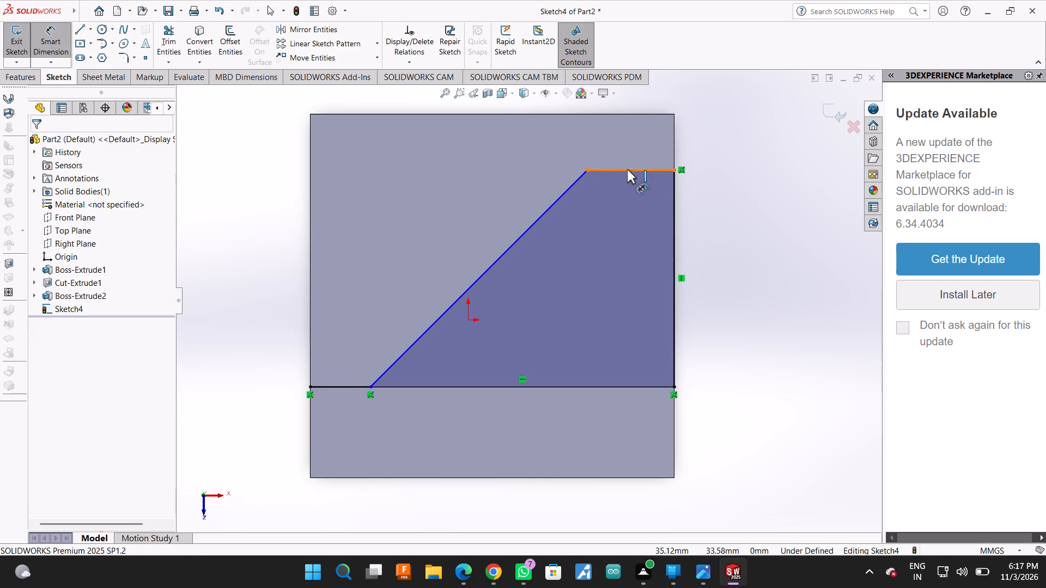
pyautogui.click(627, 171)
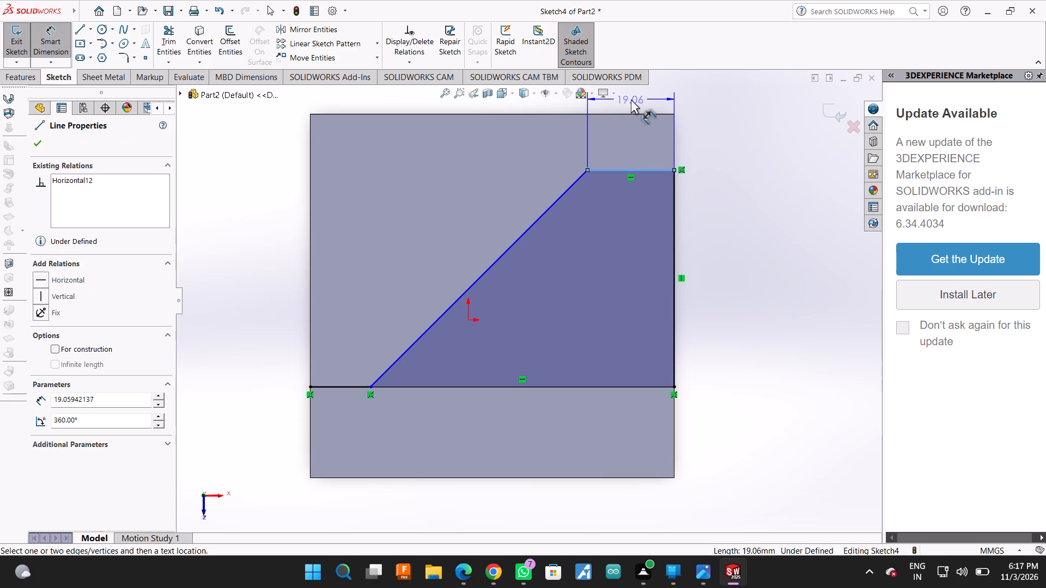
pyautogui.click(631, 99)
pyautogui.write('15')
pyautogui.press('Return')
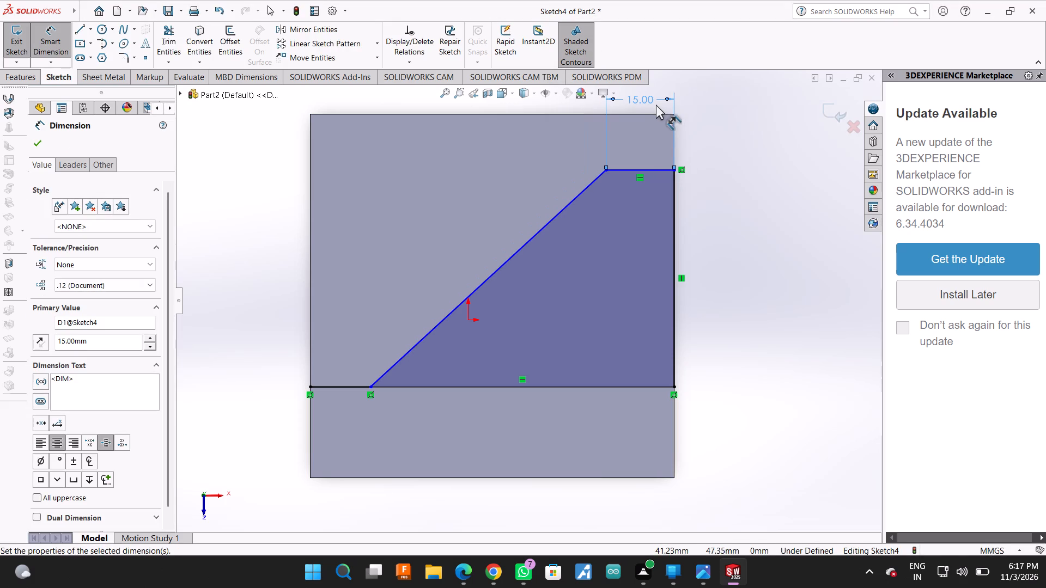
# Dimension the distance from the block's upper edge to the profile's upper horizontal line as 10 mm.
pyautogui.click(654, 114)
pyautogui.moveTo(653, 169); pyautogui.dragTo(654, 169)
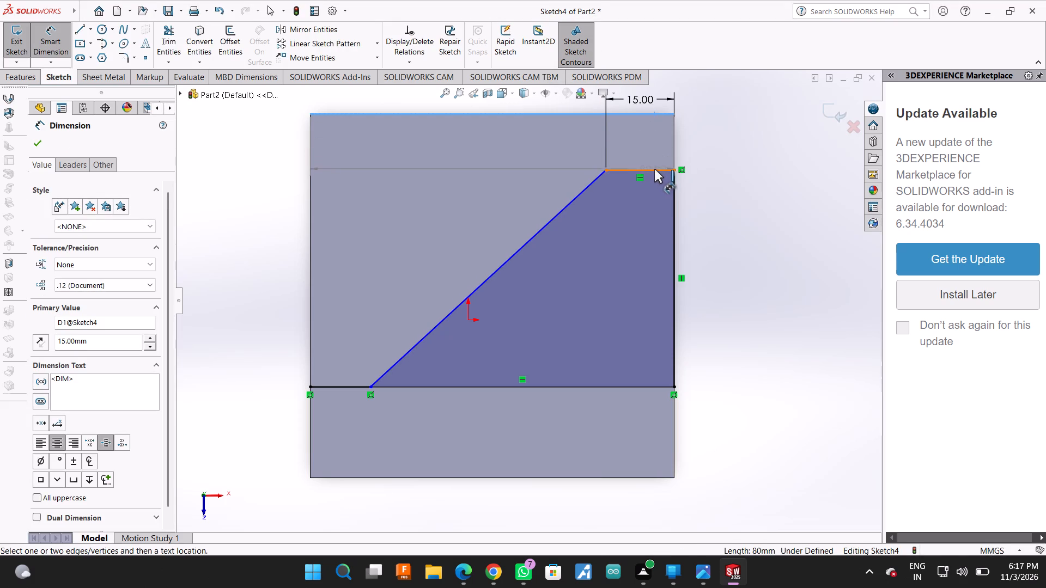
pyautogui.moveTo(654, 169); pyautogui.dragTo(661, 166)
pyautogui.click(728, 144)
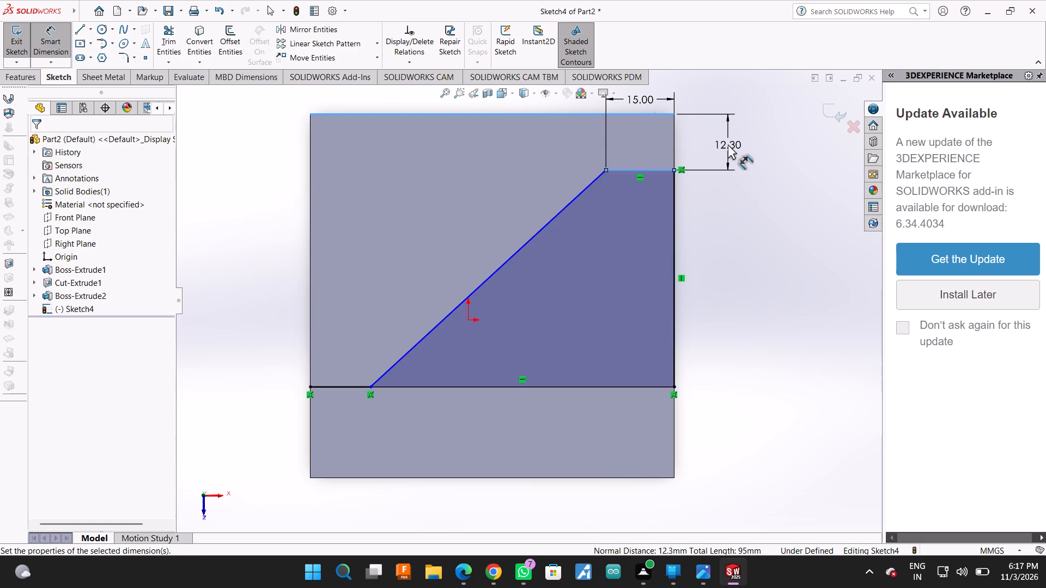
pyautogui.write('10')
pyautogui.press('Return')
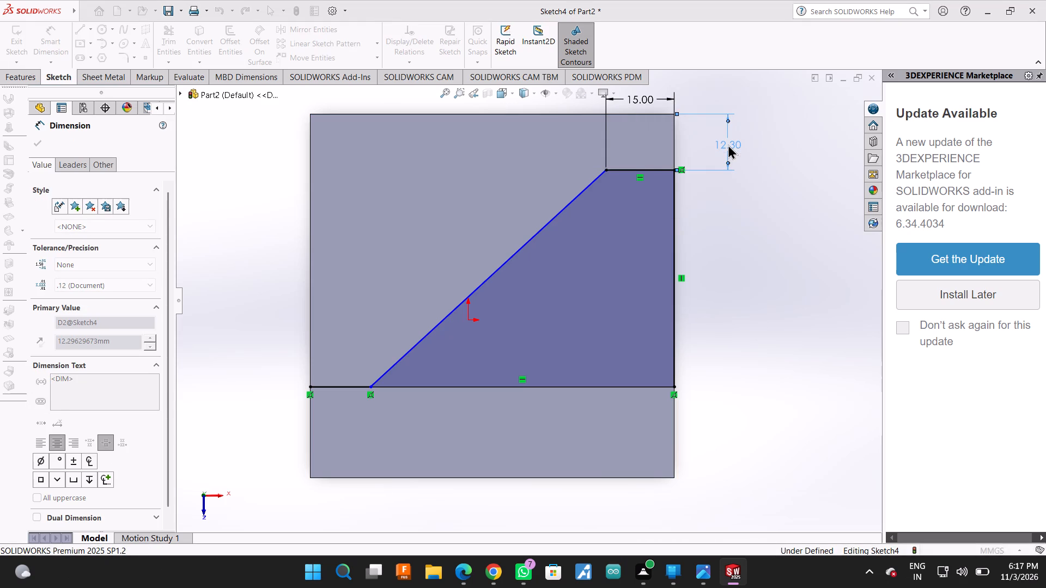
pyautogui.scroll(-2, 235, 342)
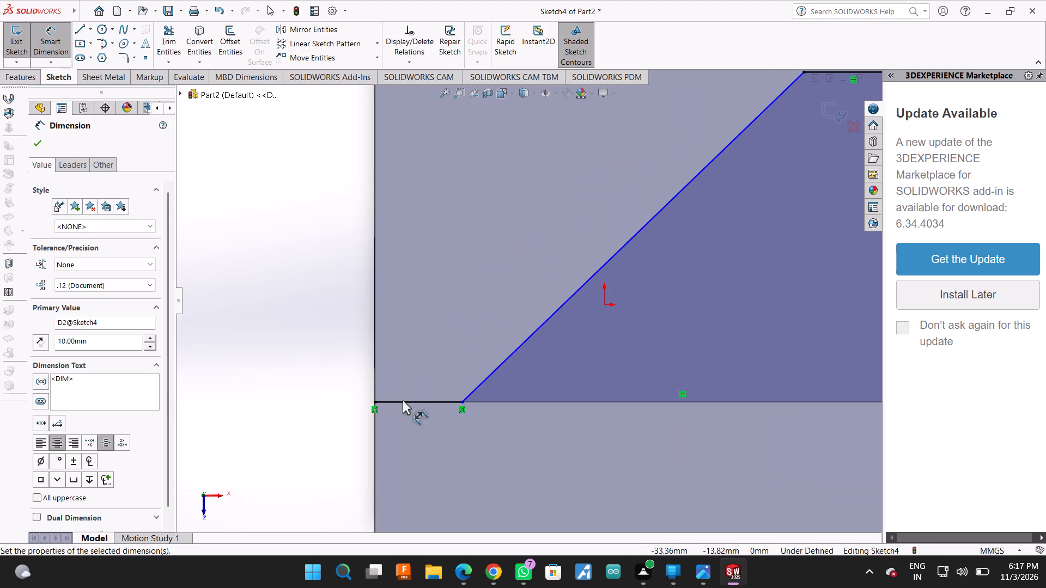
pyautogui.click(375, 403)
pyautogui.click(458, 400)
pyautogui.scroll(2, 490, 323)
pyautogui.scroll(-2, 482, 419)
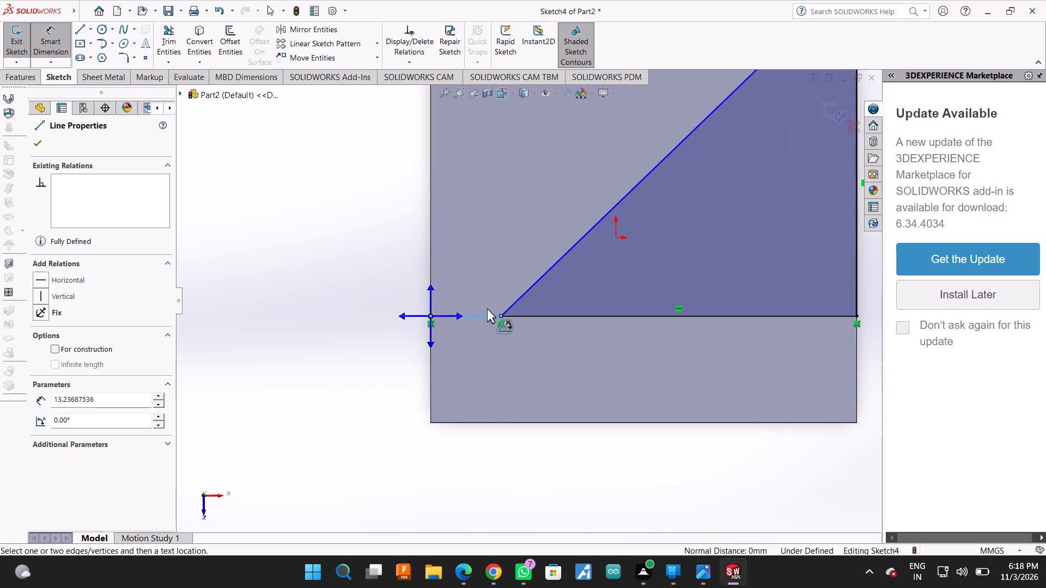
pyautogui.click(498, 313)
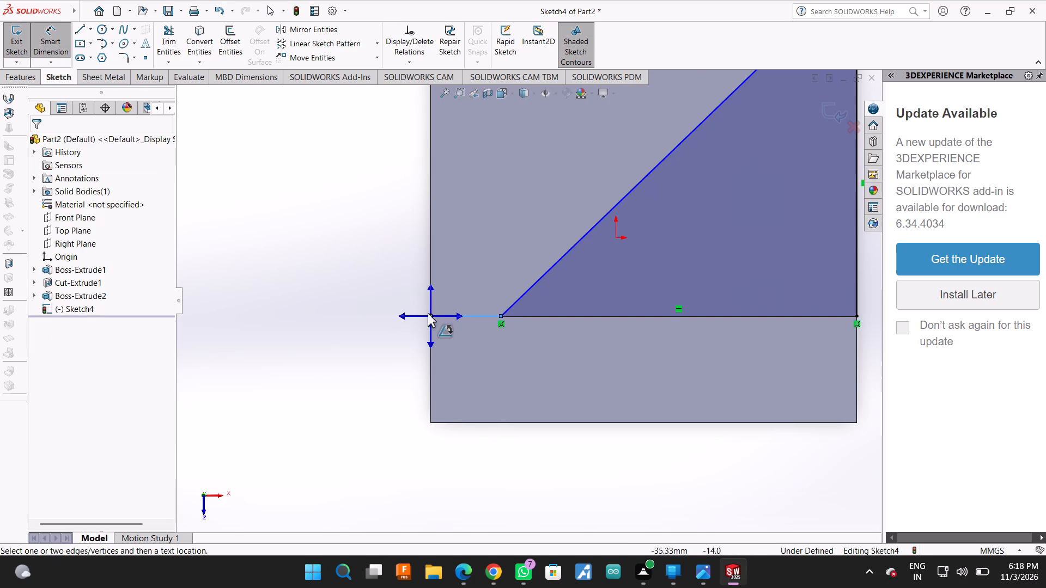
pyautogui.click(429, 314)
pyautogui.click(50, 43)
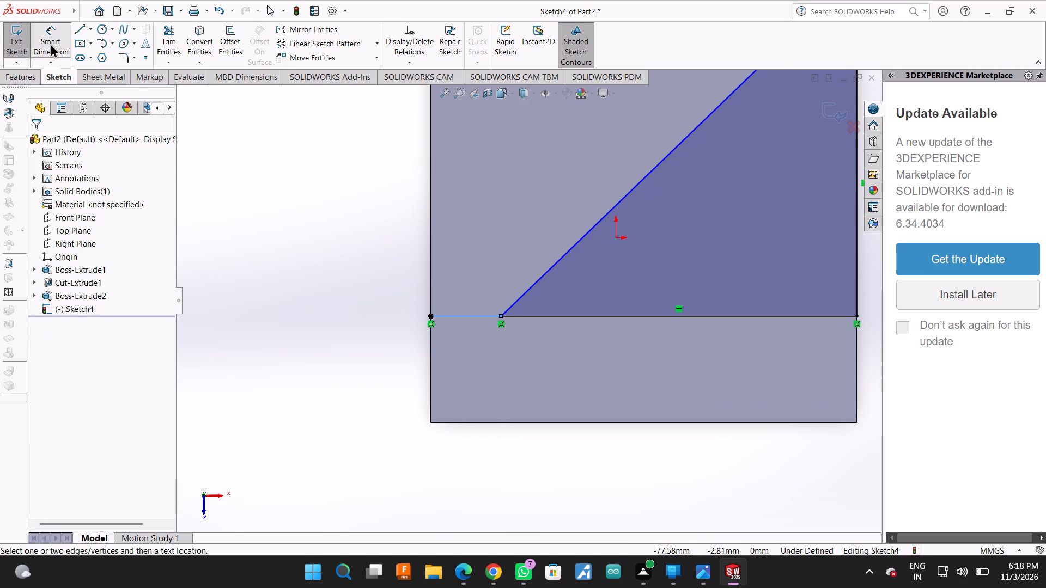
# Dimension the short lower horizontal line to 25 mm between its two endpoints.
pyautogui.click(50, 43)
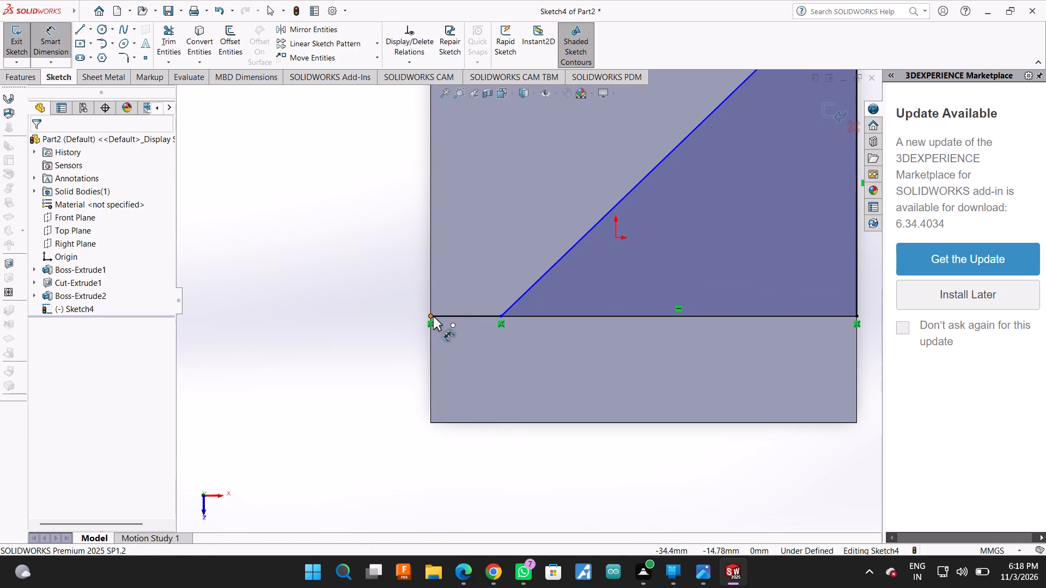
pyautogui.click(433, 316)
pyautogui.click(500, 317)
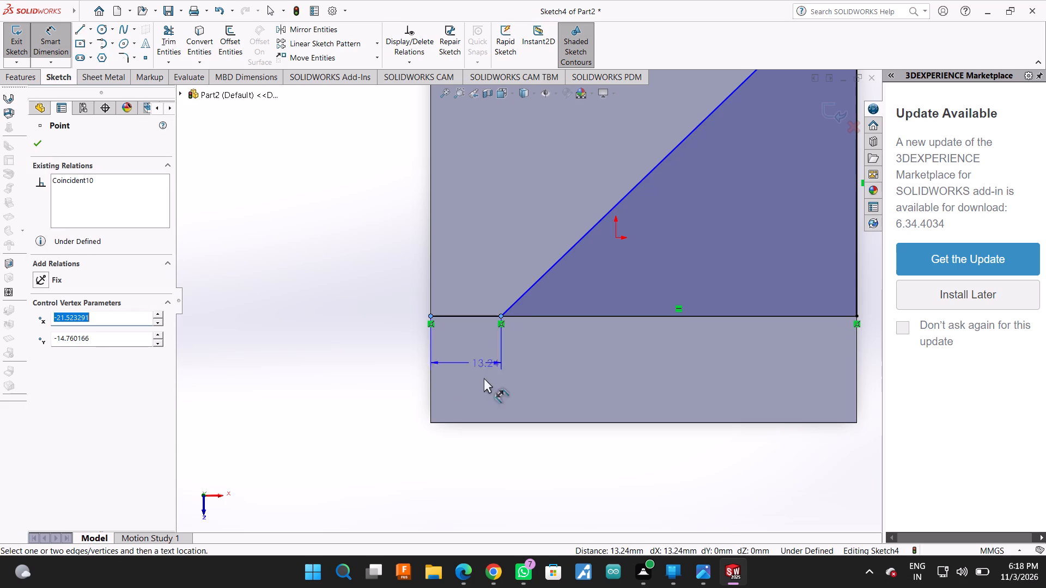
pyautogui.click(471, 482)
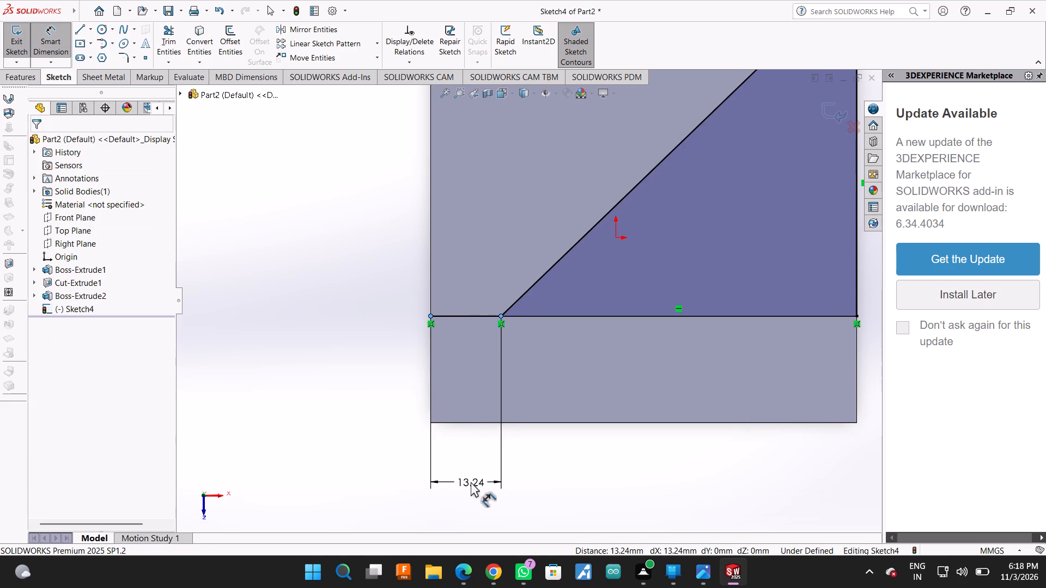
pyautogui.write('25')
pyautogui.press('Return')
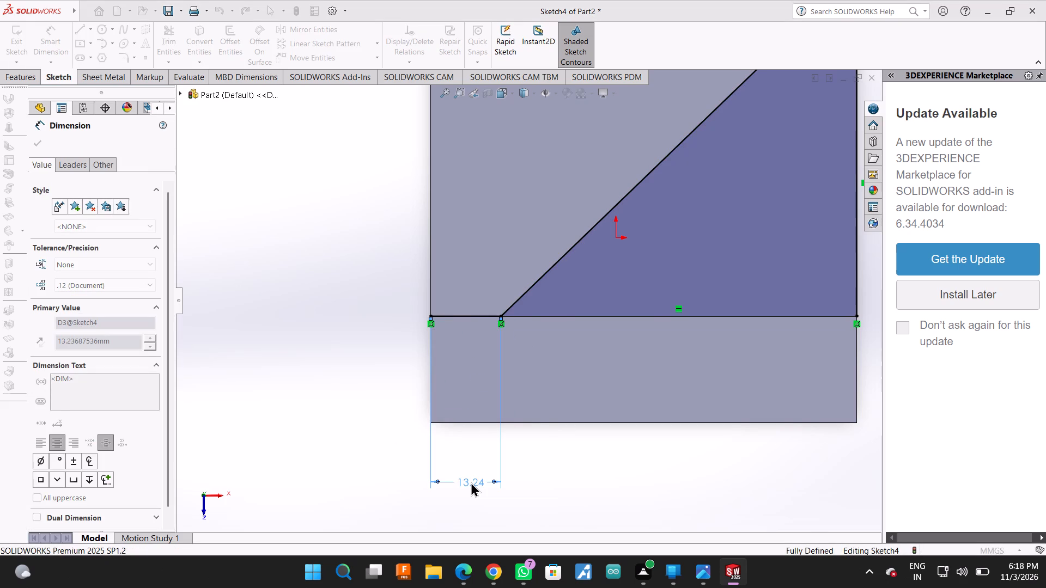
# Add a driven vertical dimension between the short lower horizontal line and the block's bottom edge.
pyautogui.scroll(3, 637, 485)
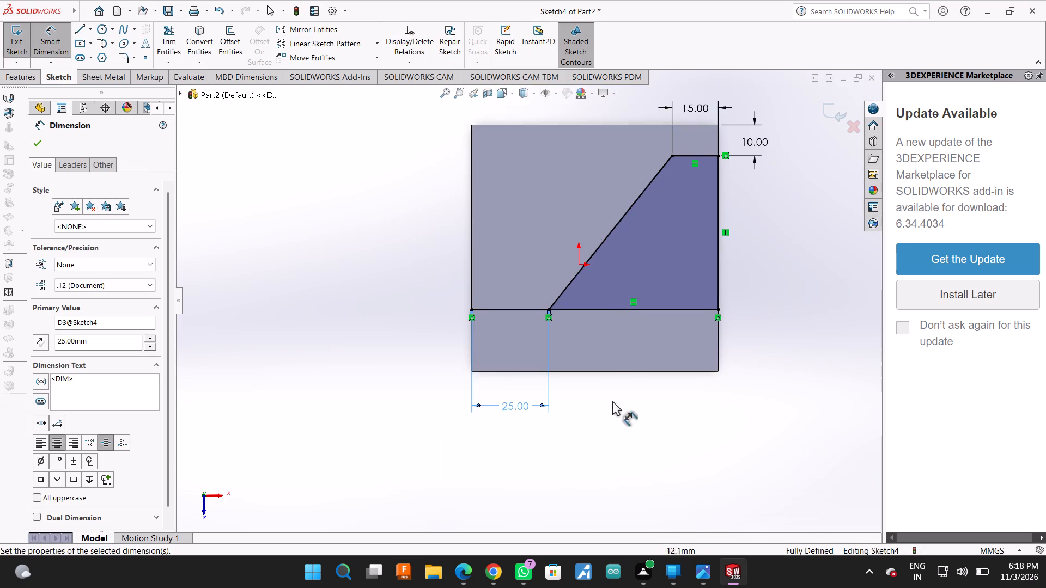
pyautogui.scroll(-1, 609, 364)
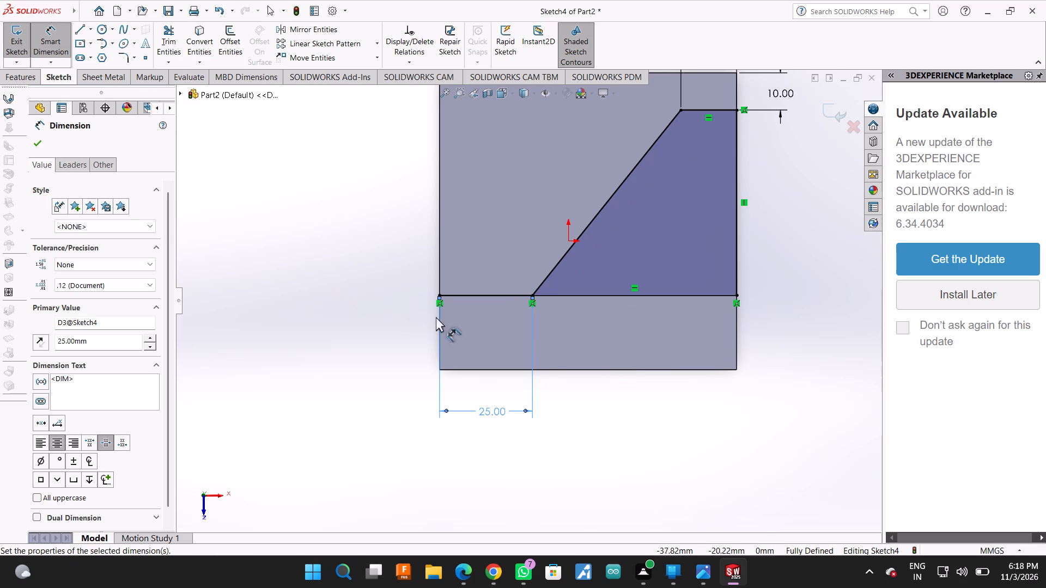
pyautogui.click(494, 294)
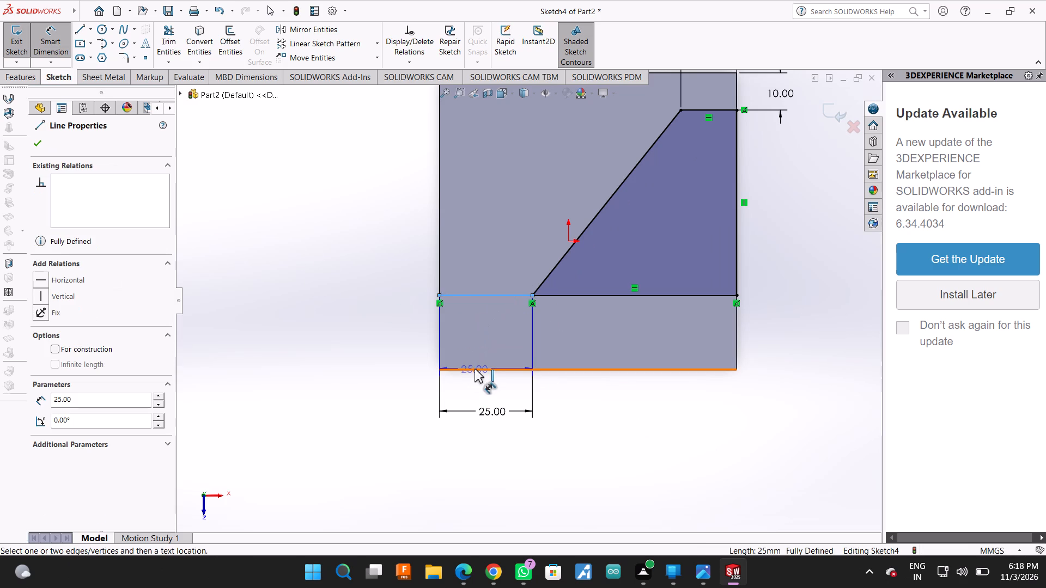
pyautogui.click(475, 369)
pyautogui.click(392, 333)
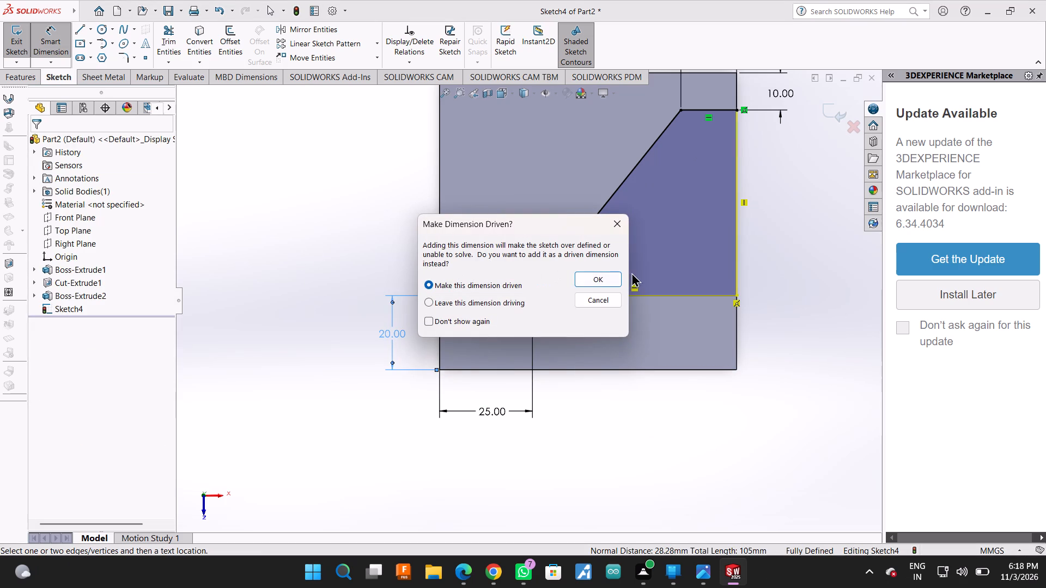
pyautogui.click(609, 280)
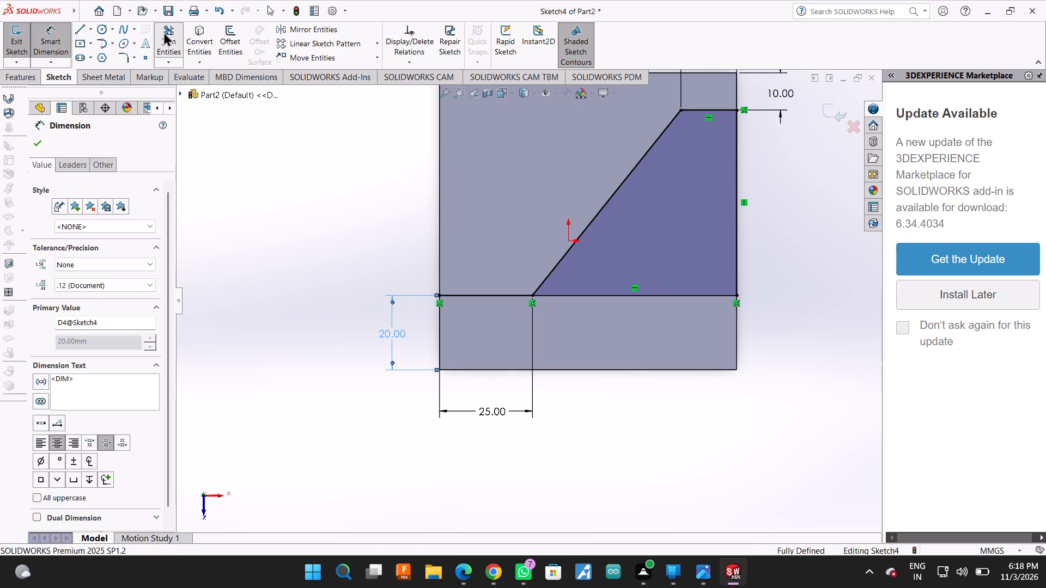
pyautogui.click(163, 32)
pyautogui.click(36, 141)
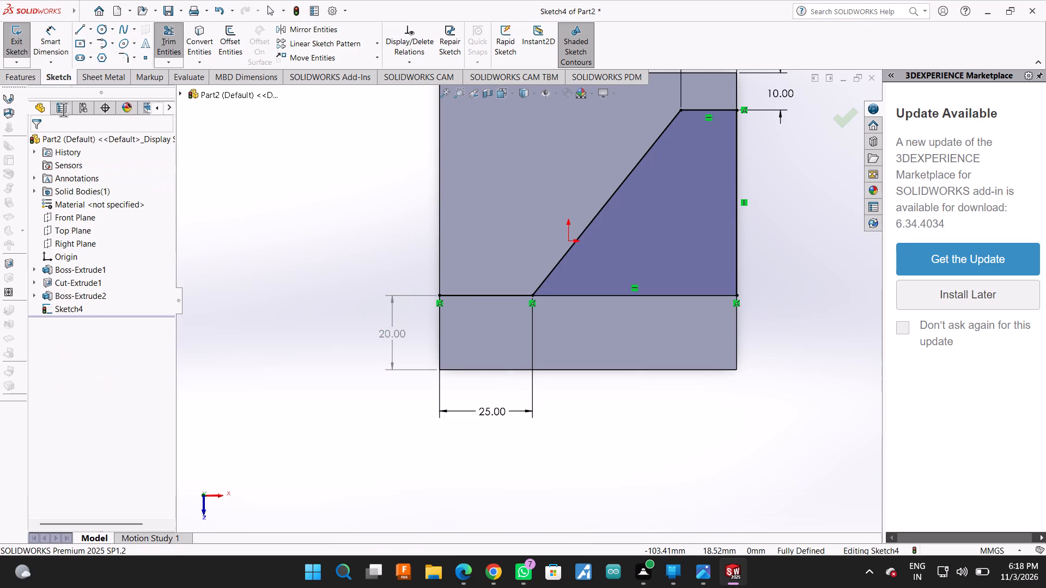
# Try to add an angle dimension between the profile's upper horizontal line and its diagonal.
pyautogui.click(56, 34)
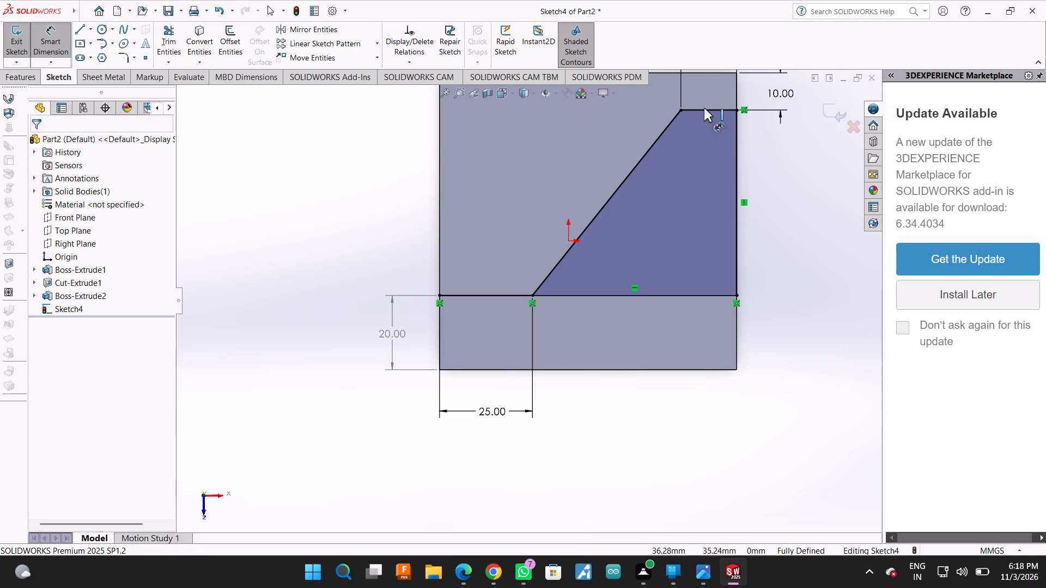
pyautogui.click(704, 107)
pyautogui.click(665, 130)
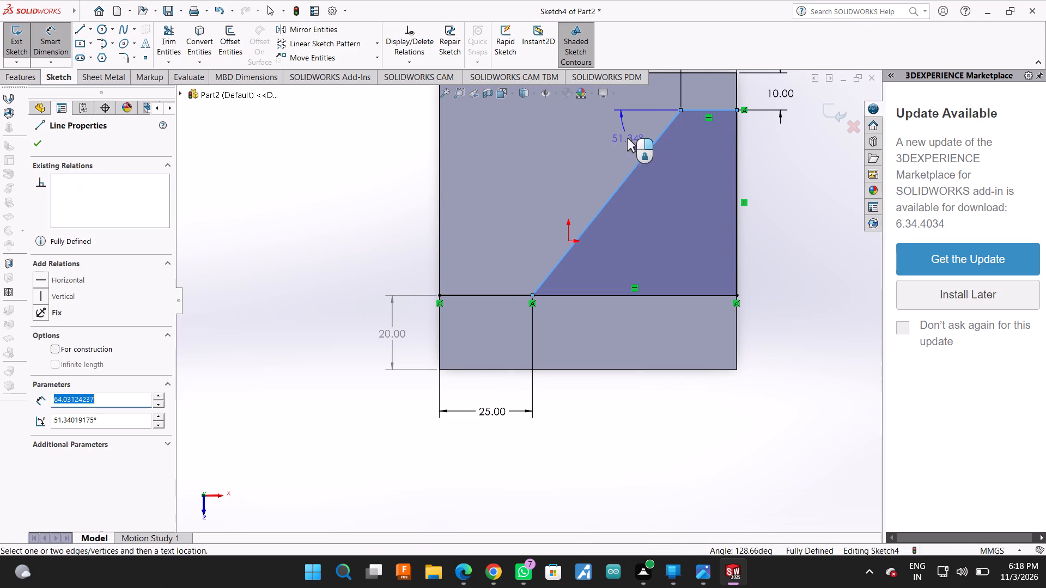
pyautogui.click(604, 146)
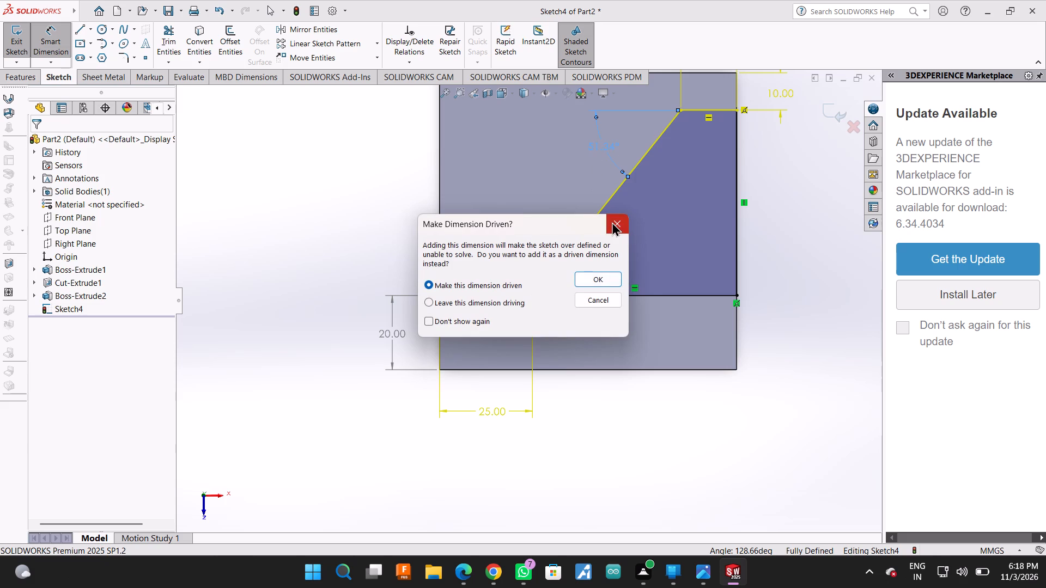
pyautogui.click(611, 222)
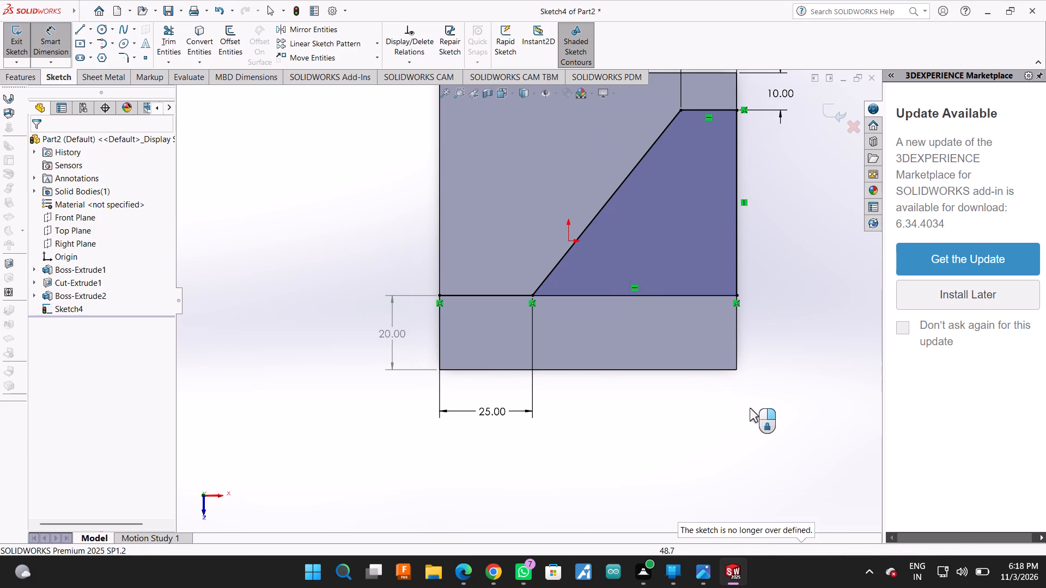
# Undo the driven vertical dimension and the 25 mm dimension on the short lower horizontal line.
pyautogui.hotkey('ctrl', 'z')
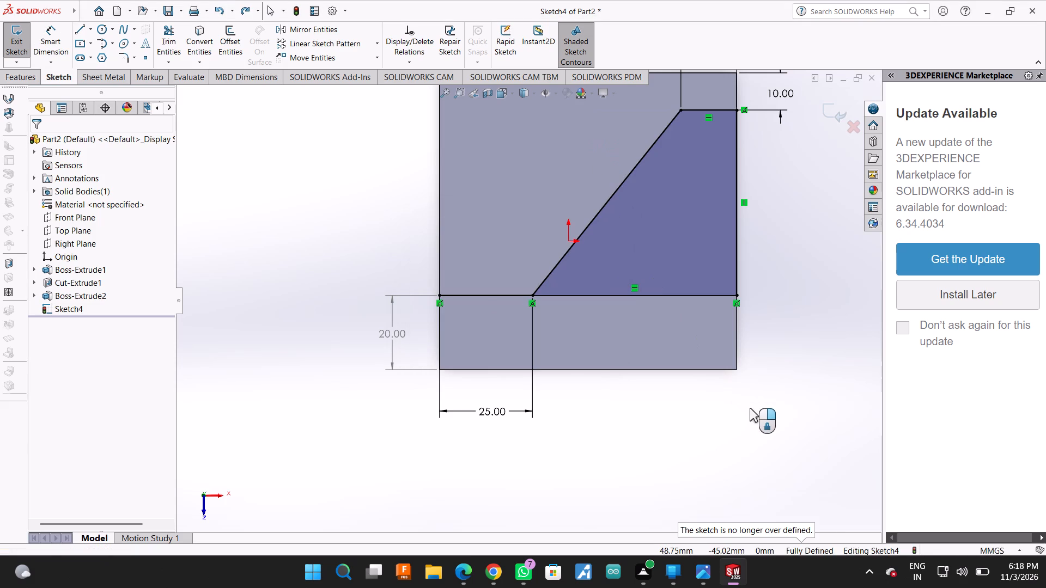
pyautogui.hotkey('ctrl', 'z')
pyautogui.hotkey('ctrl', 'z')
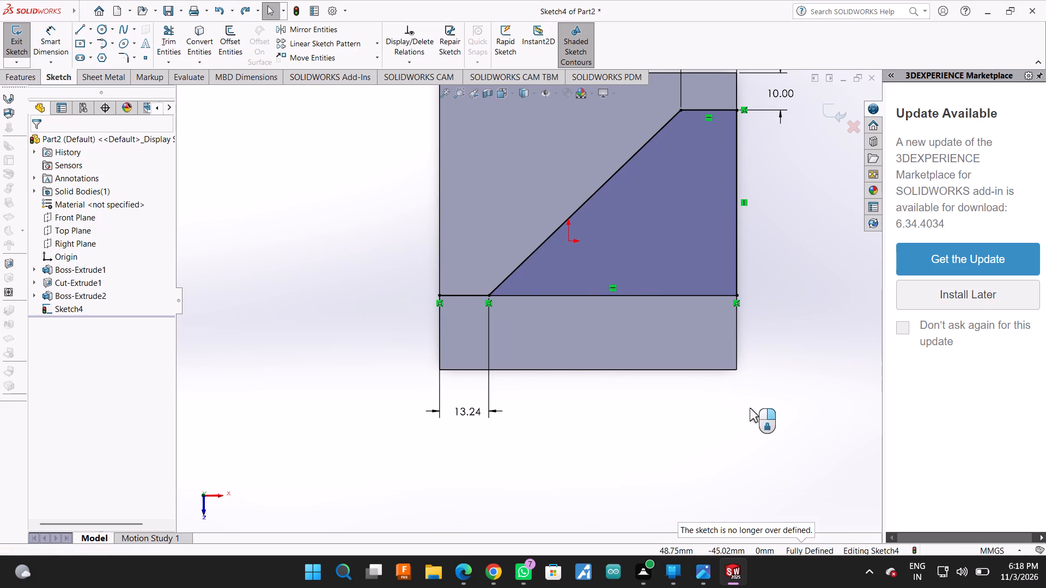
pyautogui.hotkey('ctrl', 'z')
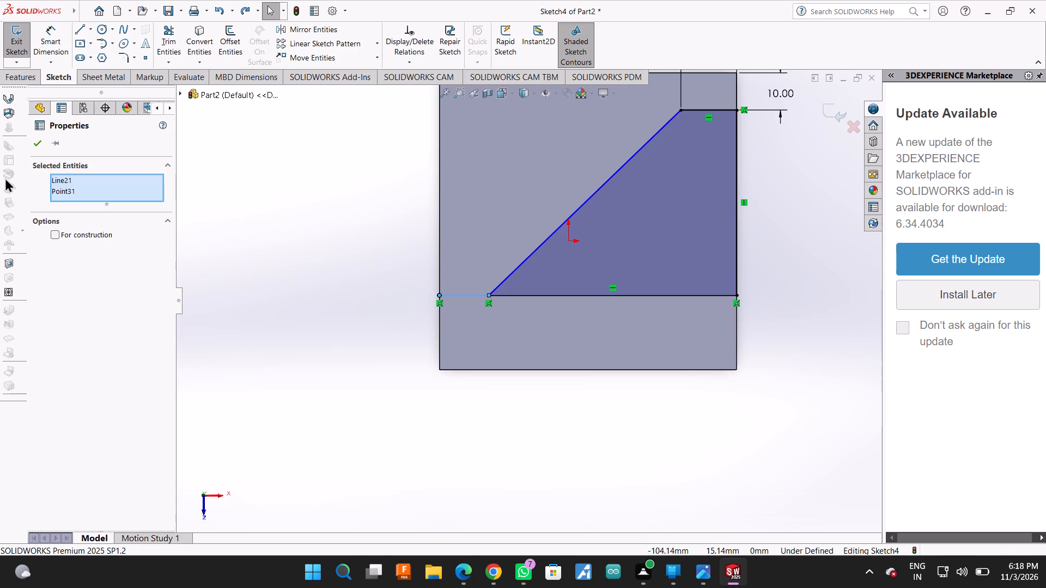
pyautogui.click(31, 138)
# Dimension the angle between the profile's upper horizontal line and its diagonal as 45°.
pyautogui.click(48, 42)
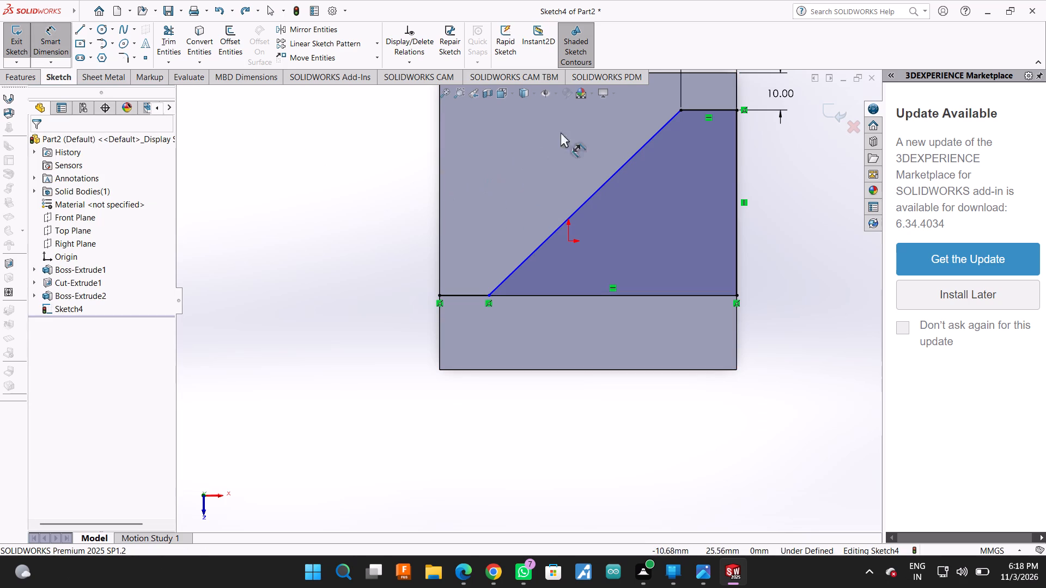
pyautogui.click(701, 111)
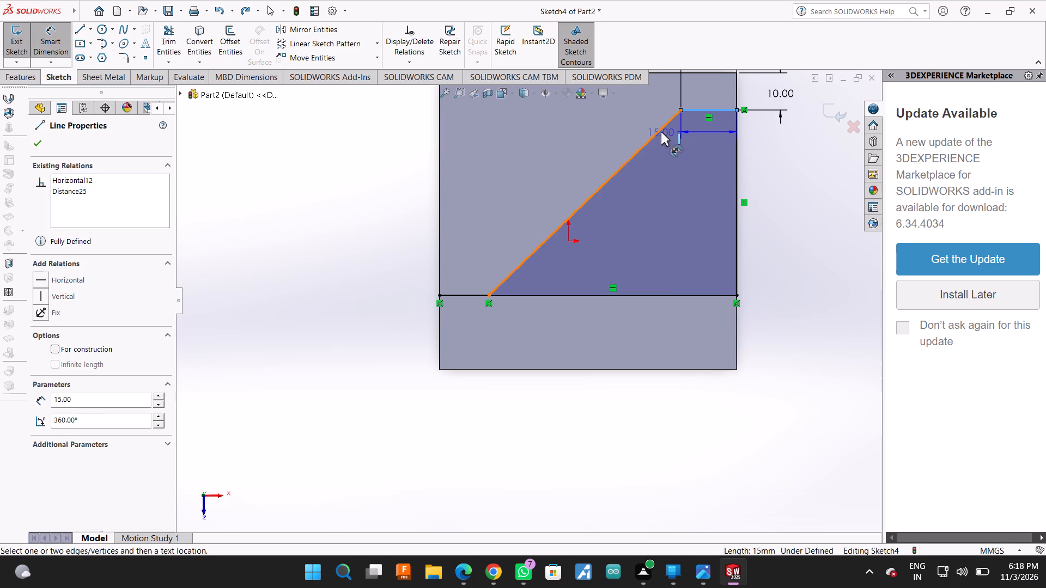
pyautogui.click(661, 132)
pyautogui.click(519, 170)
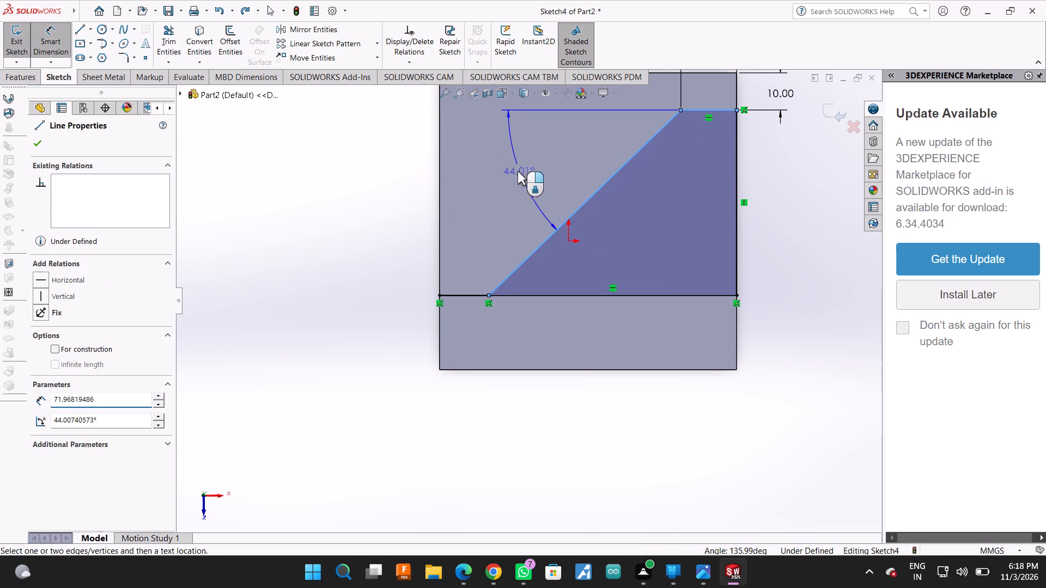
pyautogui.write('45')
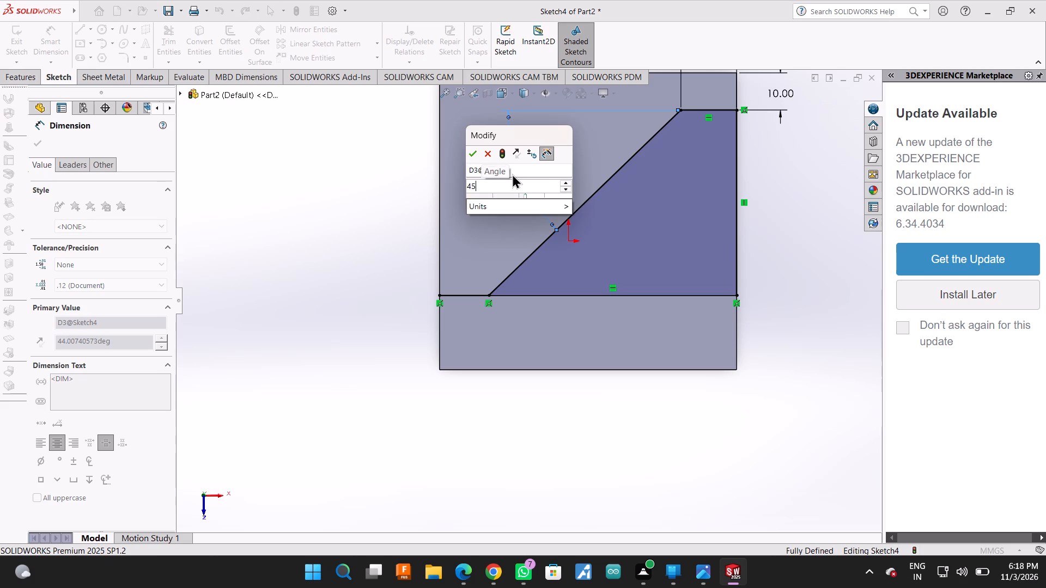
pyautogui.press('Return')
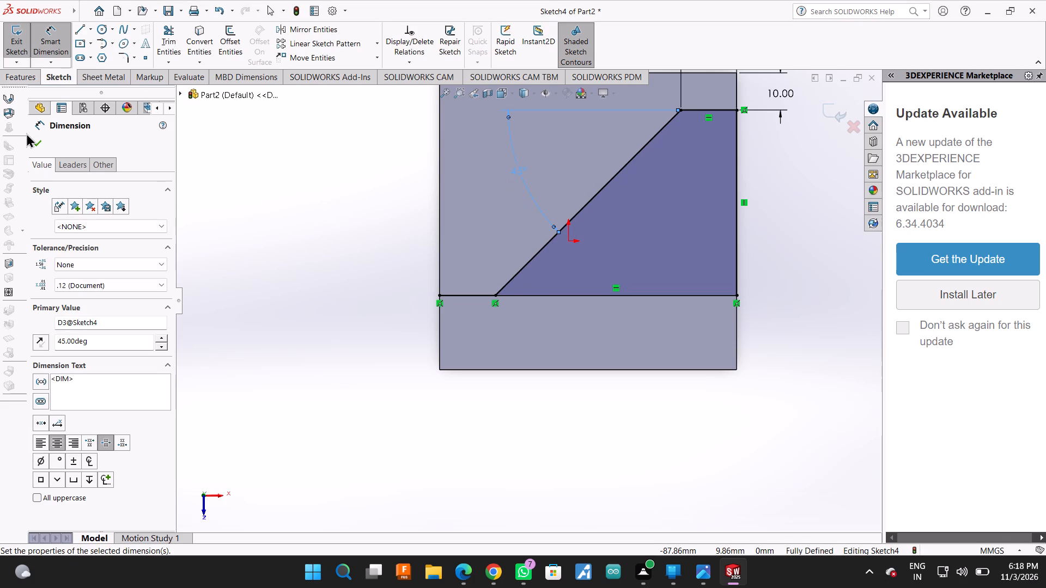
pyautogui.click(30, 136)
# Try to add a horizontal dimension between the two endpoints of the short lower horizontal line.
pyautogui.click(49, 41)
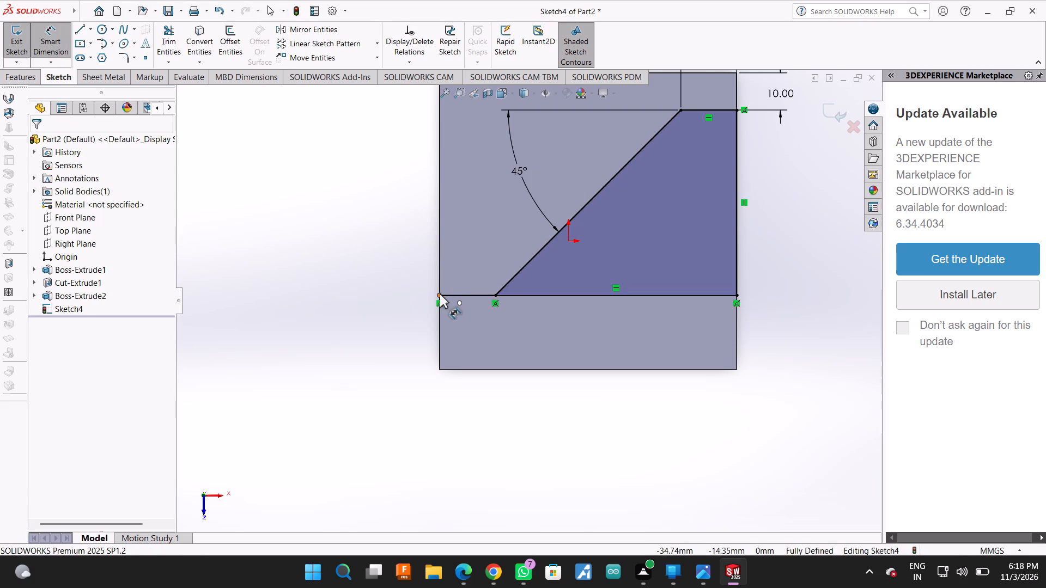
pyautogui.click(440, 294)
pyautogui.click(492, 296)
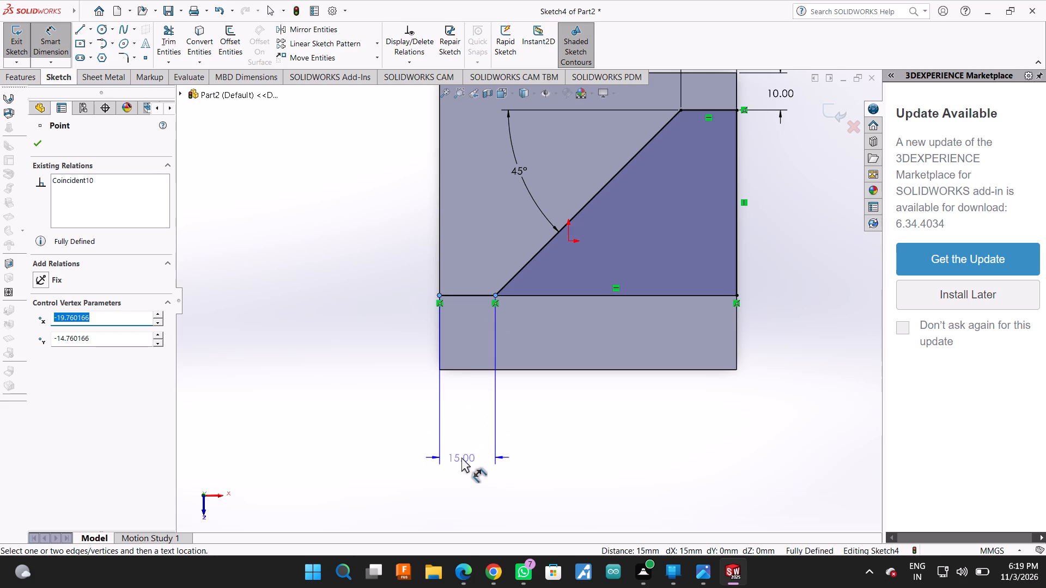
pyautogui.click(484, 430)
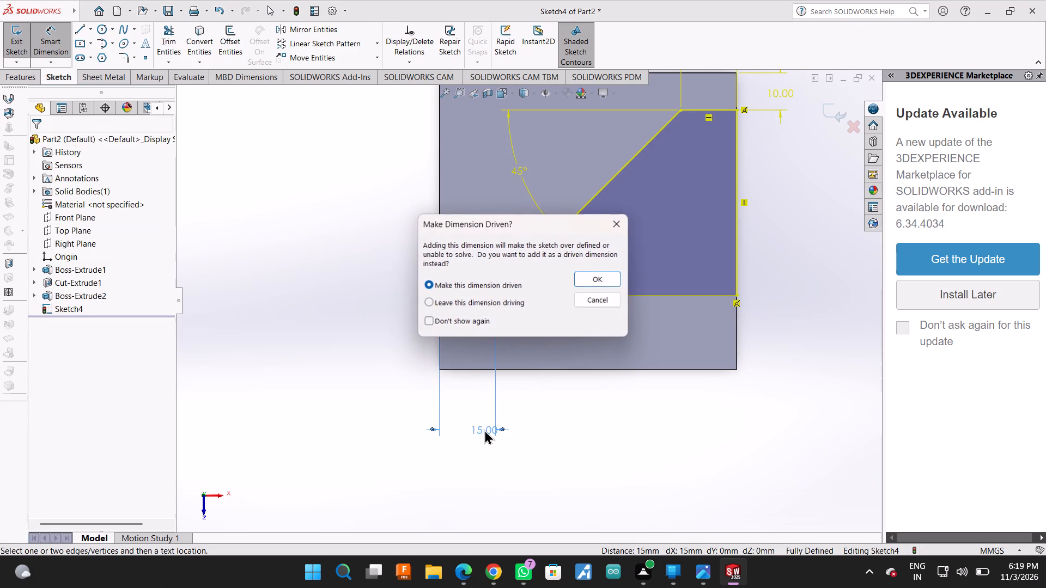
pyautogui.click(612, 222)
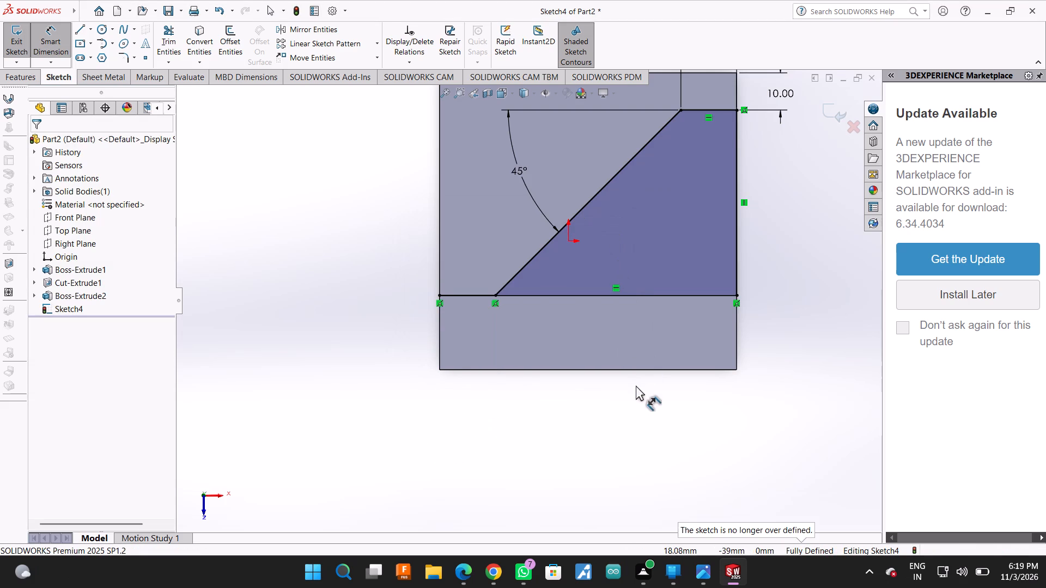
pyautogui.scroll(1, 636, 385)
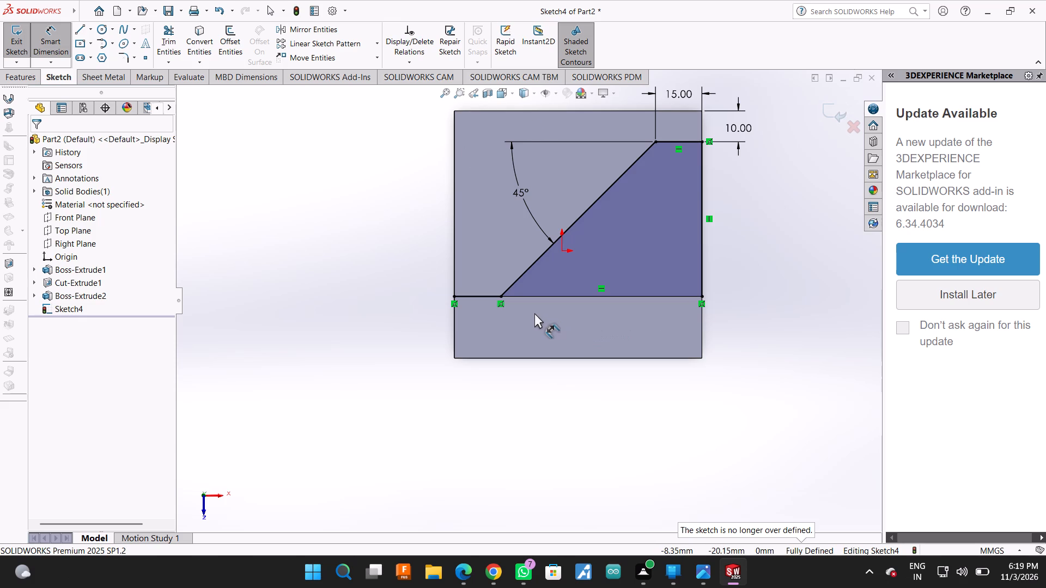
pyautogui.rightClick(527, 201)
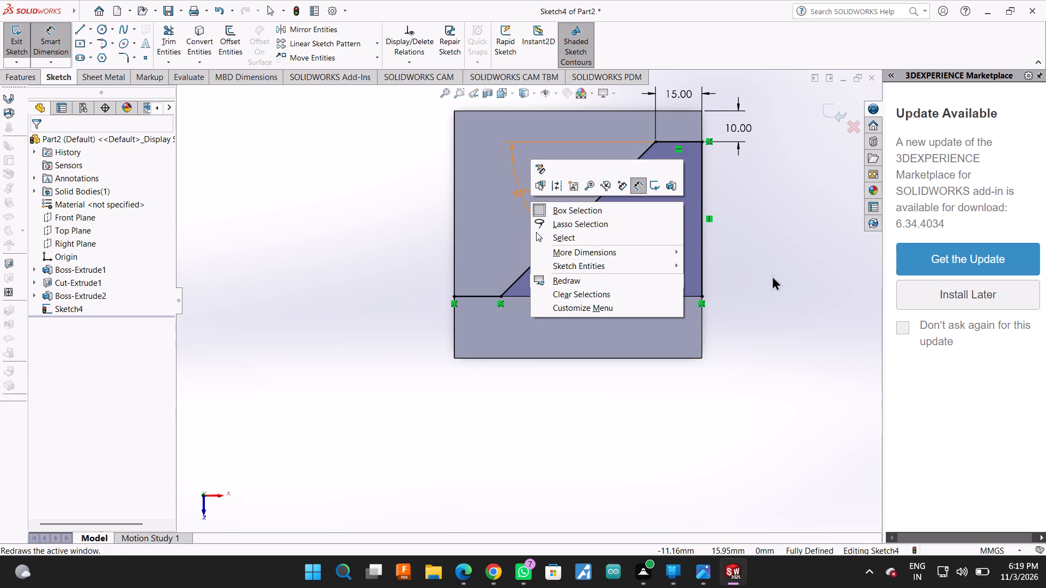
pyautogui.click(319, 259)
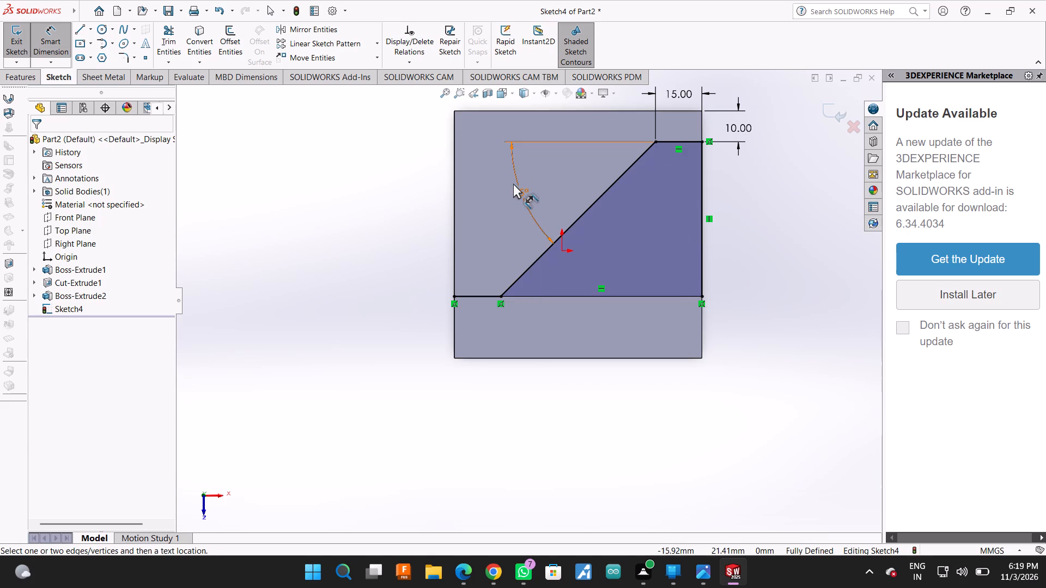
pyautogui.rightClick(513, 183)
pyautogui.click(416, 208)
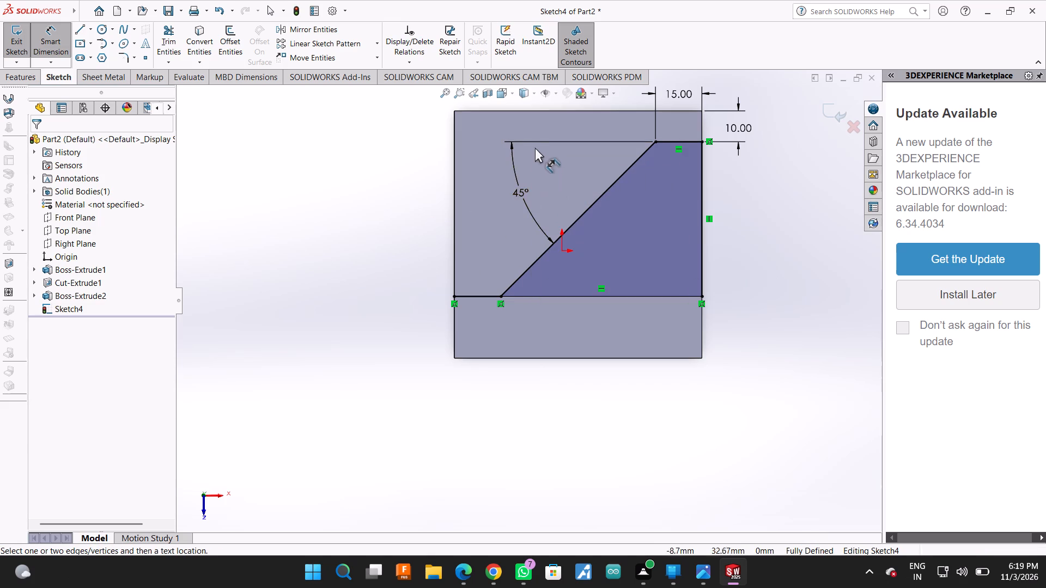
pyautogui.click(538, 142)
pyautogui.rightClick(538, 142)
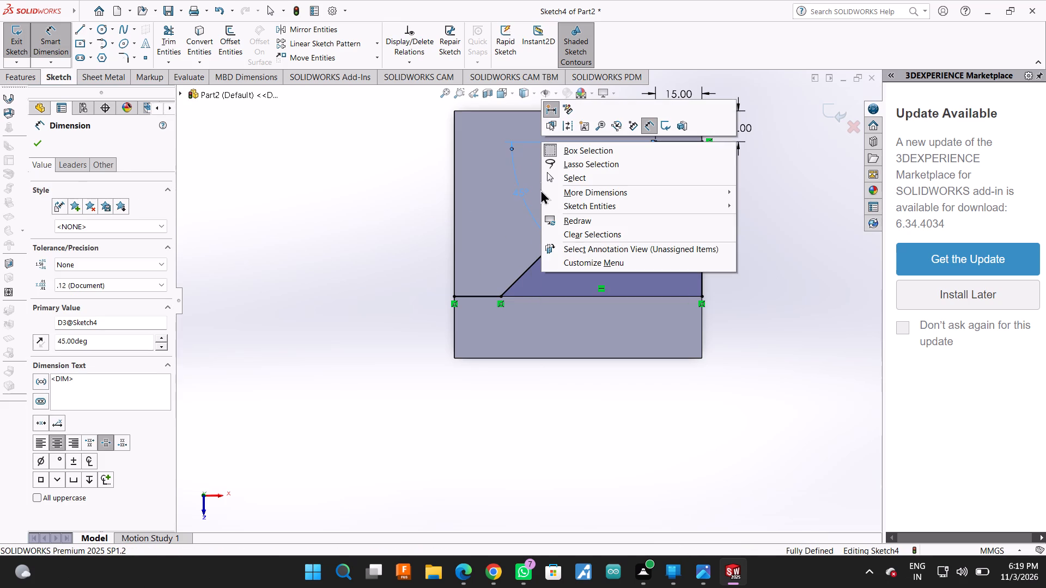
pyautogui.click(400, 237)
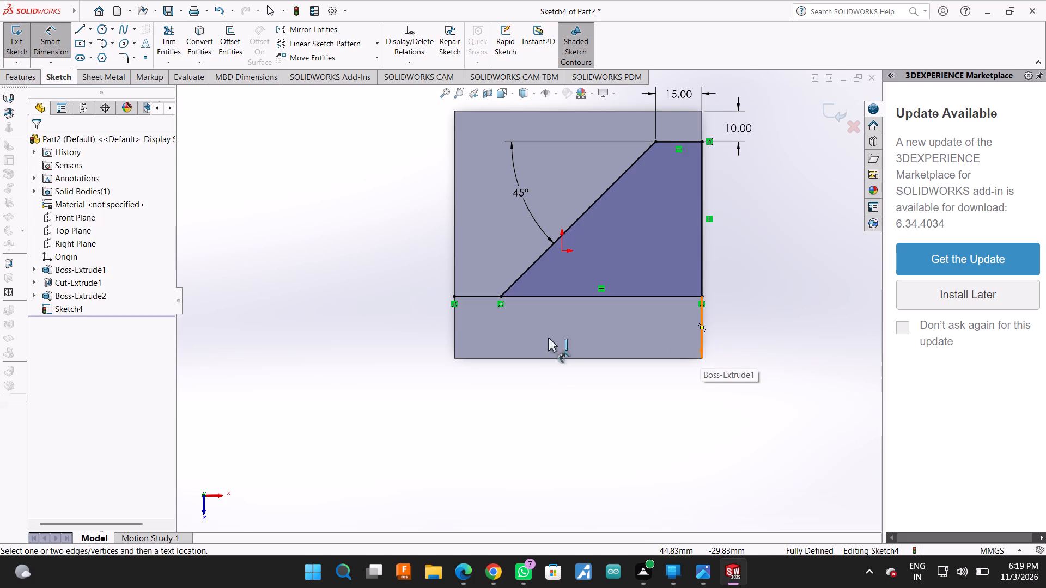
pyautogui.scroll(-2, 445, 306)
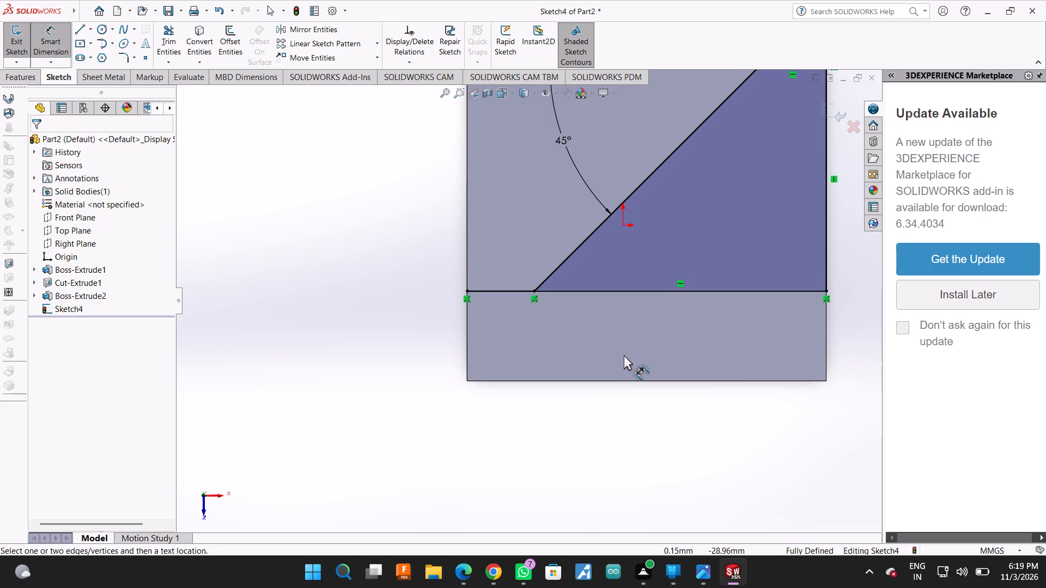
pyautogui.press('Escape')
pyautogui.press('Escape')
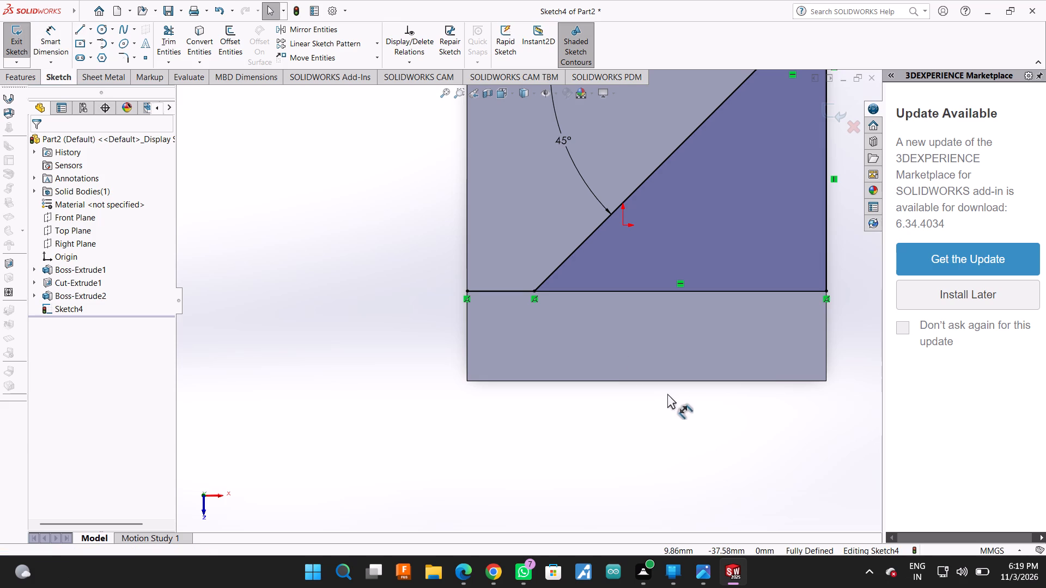
# Remove all lines of the angled profile from the sketch with Power trim.
pyautogui.scroll(6, 616, 367)
pyautogui.click(177, 30)
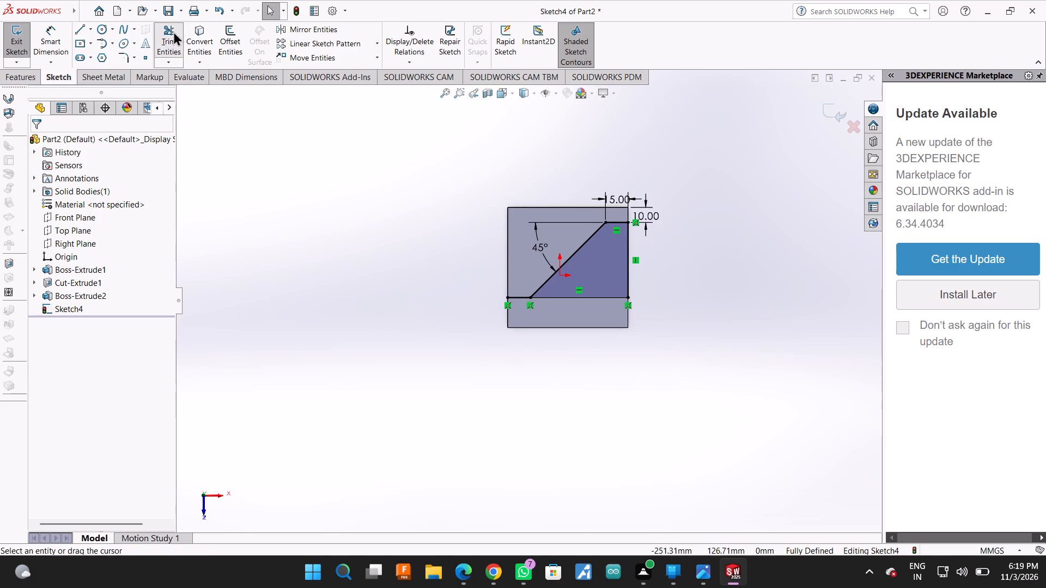
pyautogui.moveTo(595, 184); pyautogui.dragTo(633, 217)
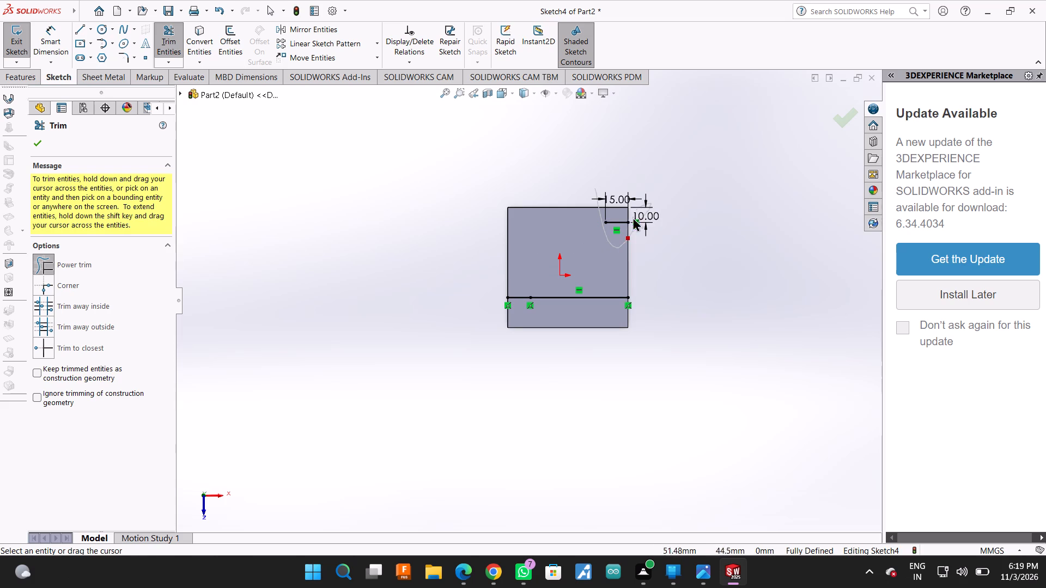
pyautogui.moveTo(633, 217); pyautogui.dragTo(521, 275)
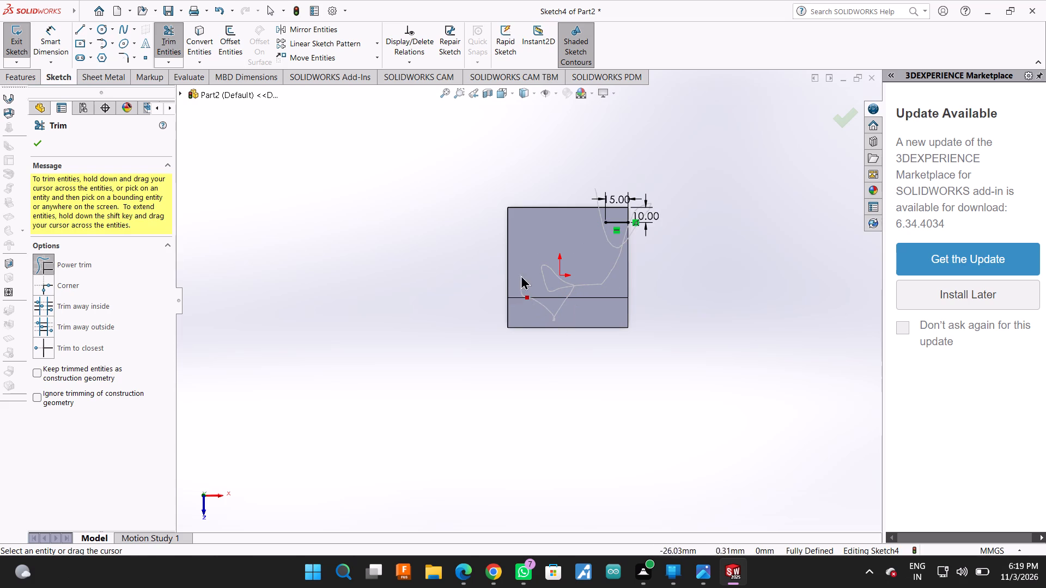
pyautogui.moveTo(521, 275); pyautogui.dragTo(554, 265)
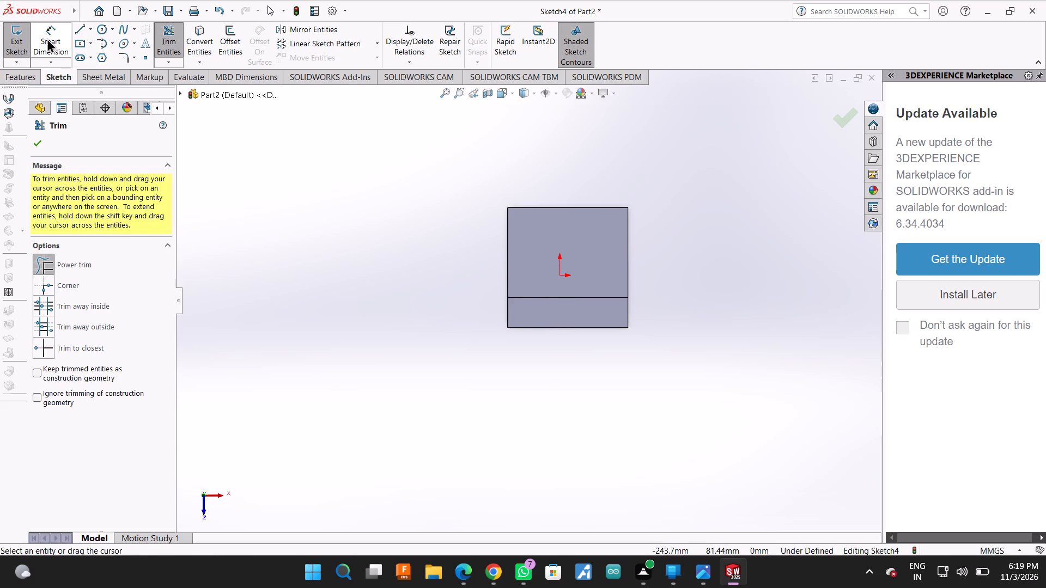
pyautogui.click(34, 142)
# Sketch a closed right triangle with a base about 71 mm along the rib's upper edge and a vertical side about 47 mm on the block's right edge.
pyautogui.scroll(-3, 341, 274)
pyautogui.scroll(3, 733, 284)
pyautogui.scroll(-4, 758, 278)
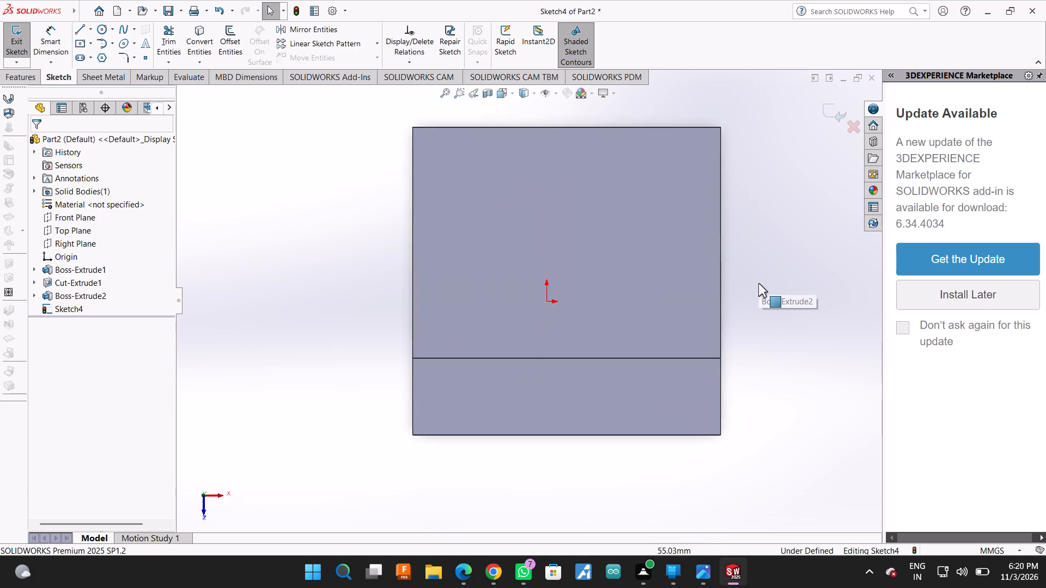
pyautogui.scroll(-1, 758, 283)
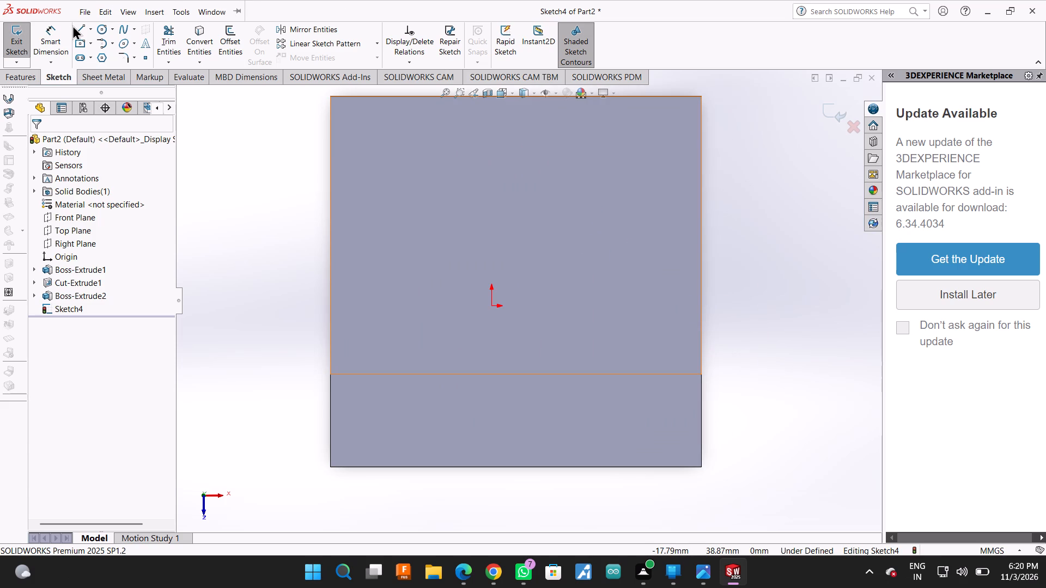
pyautogui.click(76, 27)
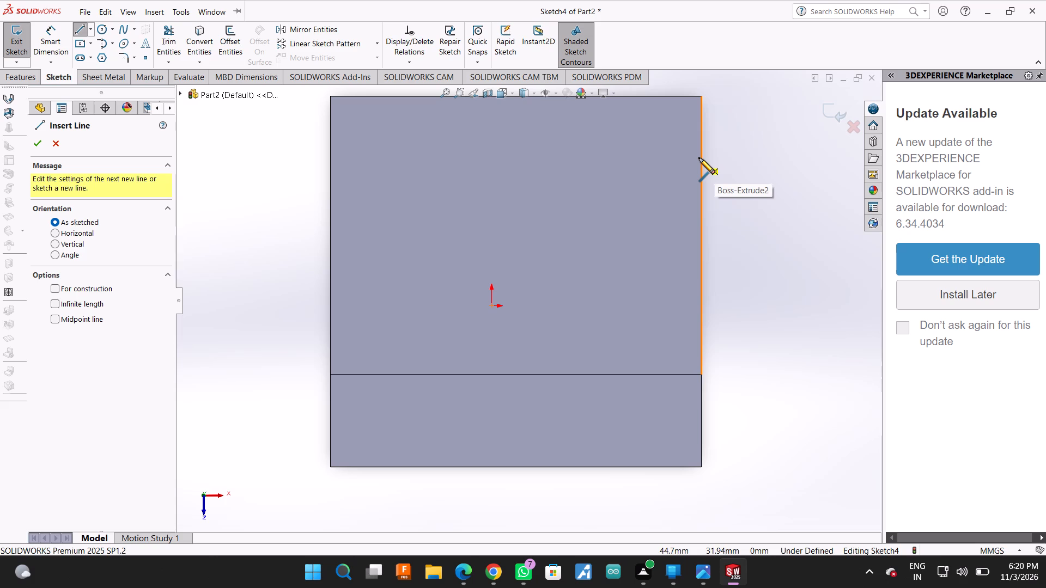
pyautogui.click(699, 158)
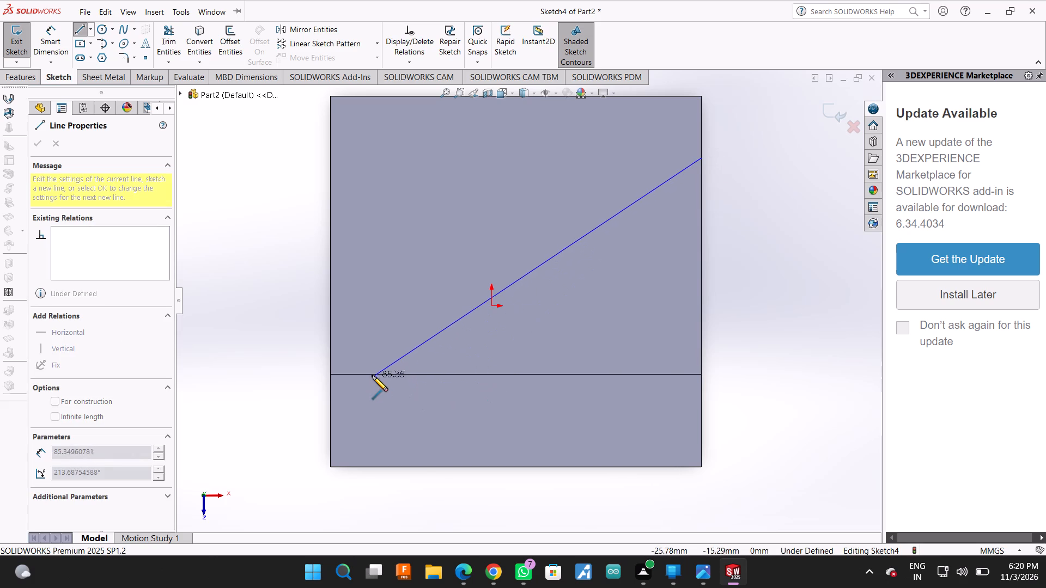
pyautogui.click(372, 372)
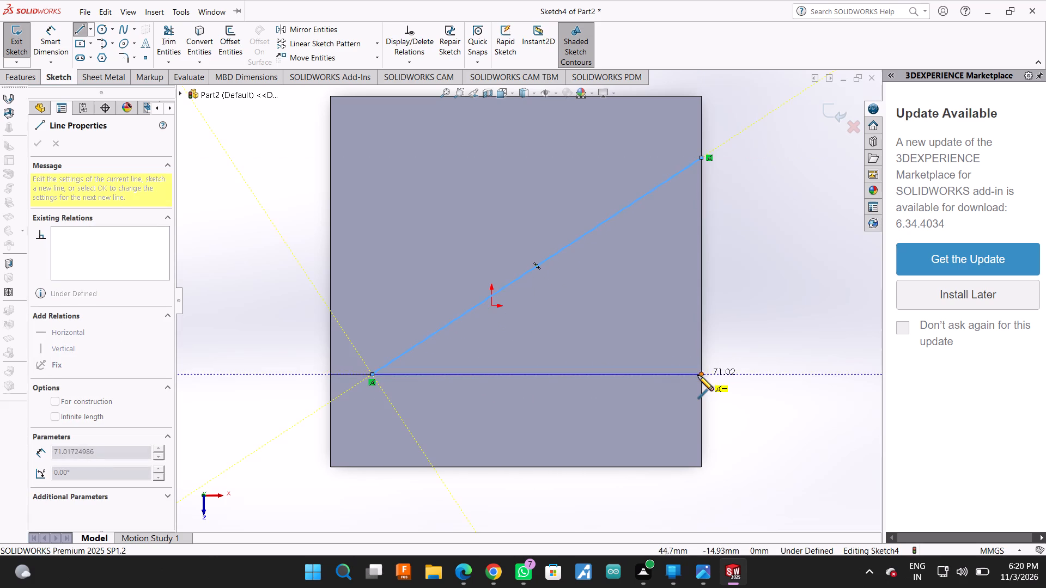
pyautogui.click(700, 375)
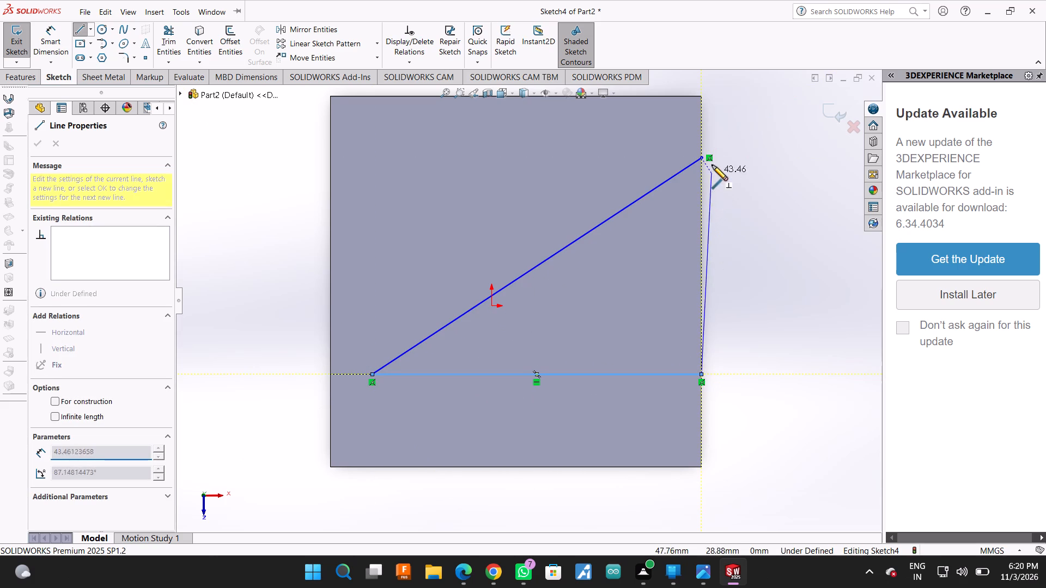
pyautogui.click(700, 157)
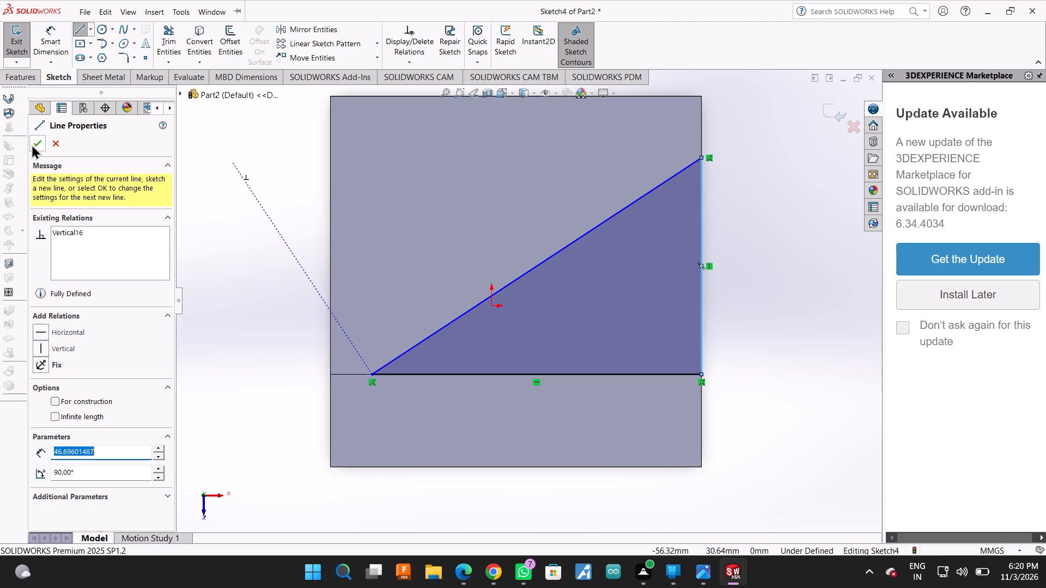
pyautogui.click(34, 141)
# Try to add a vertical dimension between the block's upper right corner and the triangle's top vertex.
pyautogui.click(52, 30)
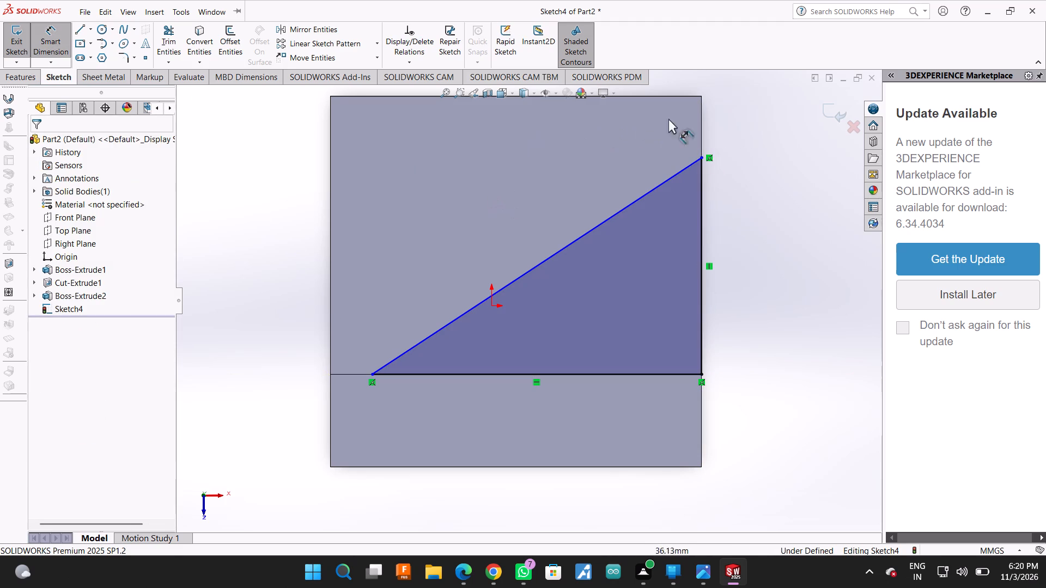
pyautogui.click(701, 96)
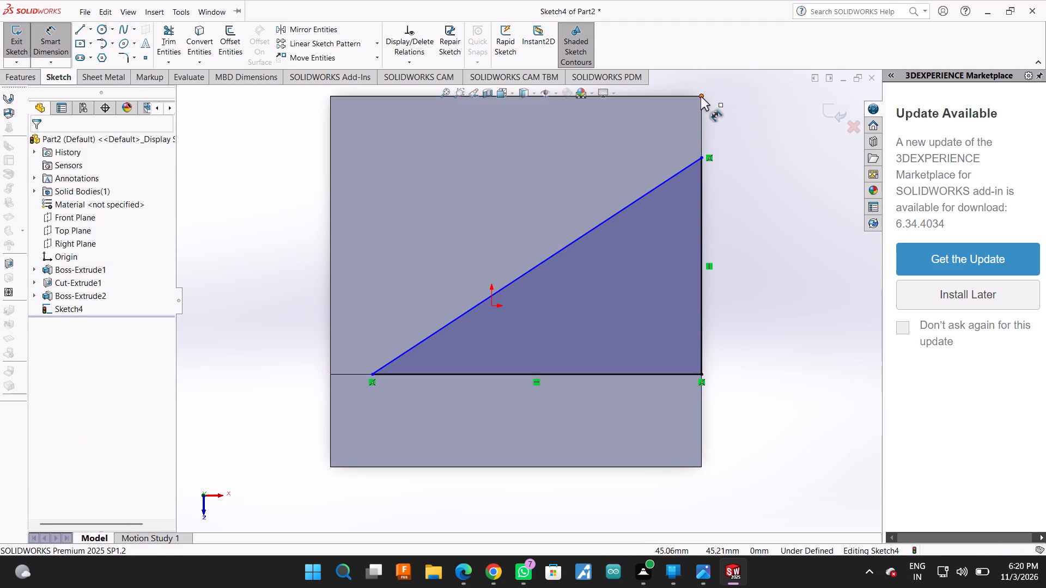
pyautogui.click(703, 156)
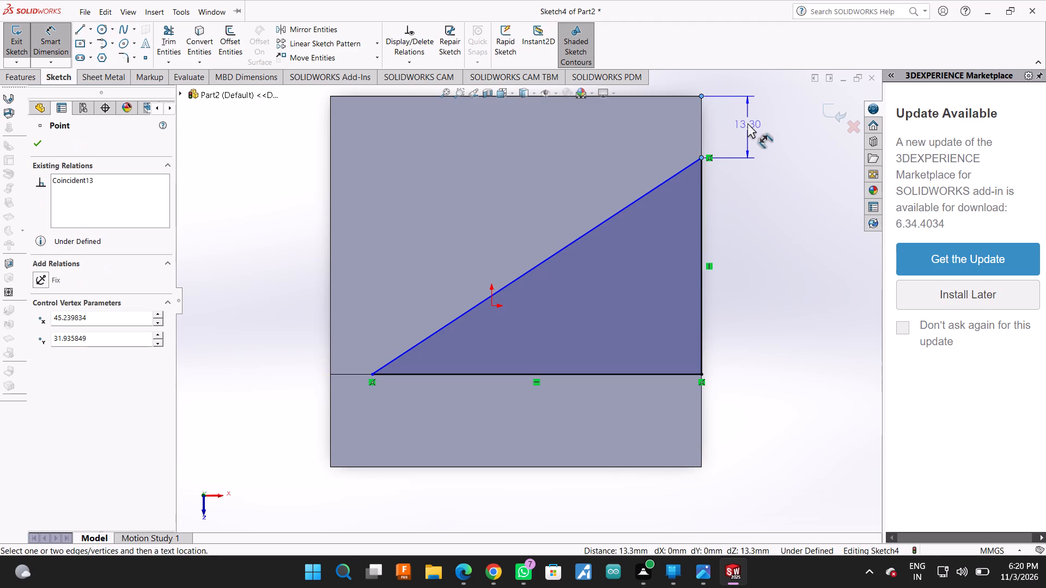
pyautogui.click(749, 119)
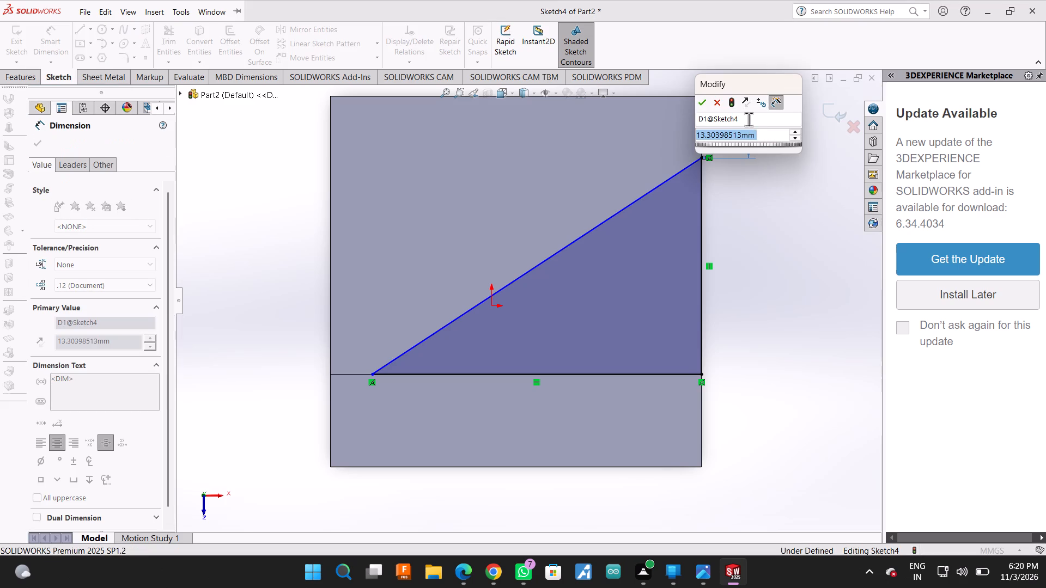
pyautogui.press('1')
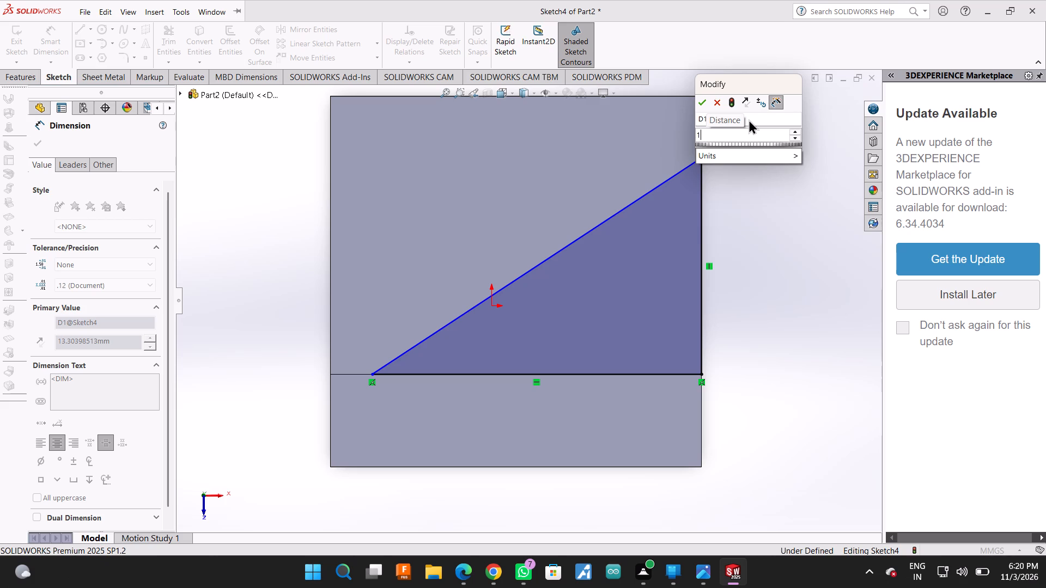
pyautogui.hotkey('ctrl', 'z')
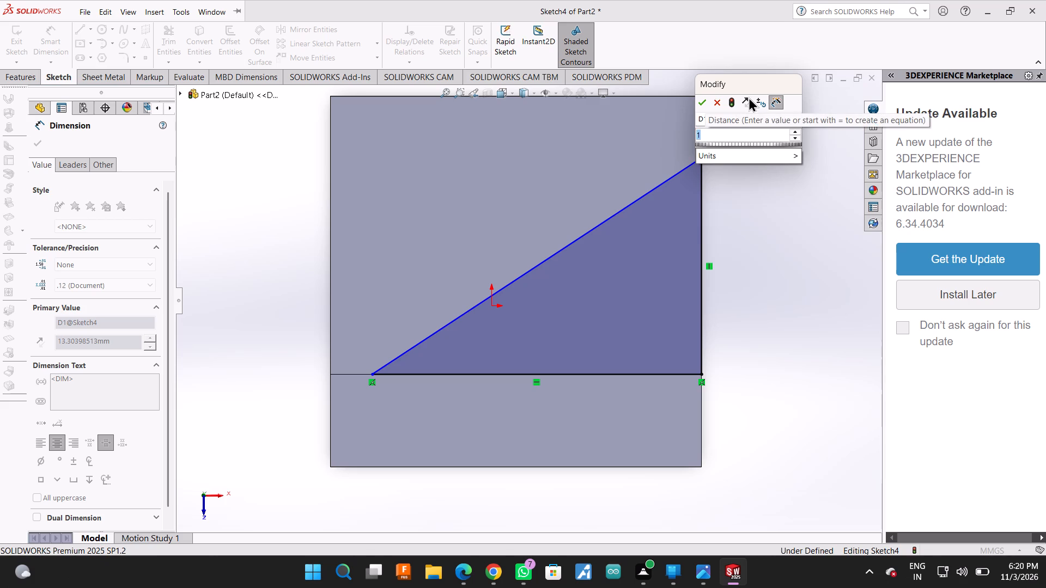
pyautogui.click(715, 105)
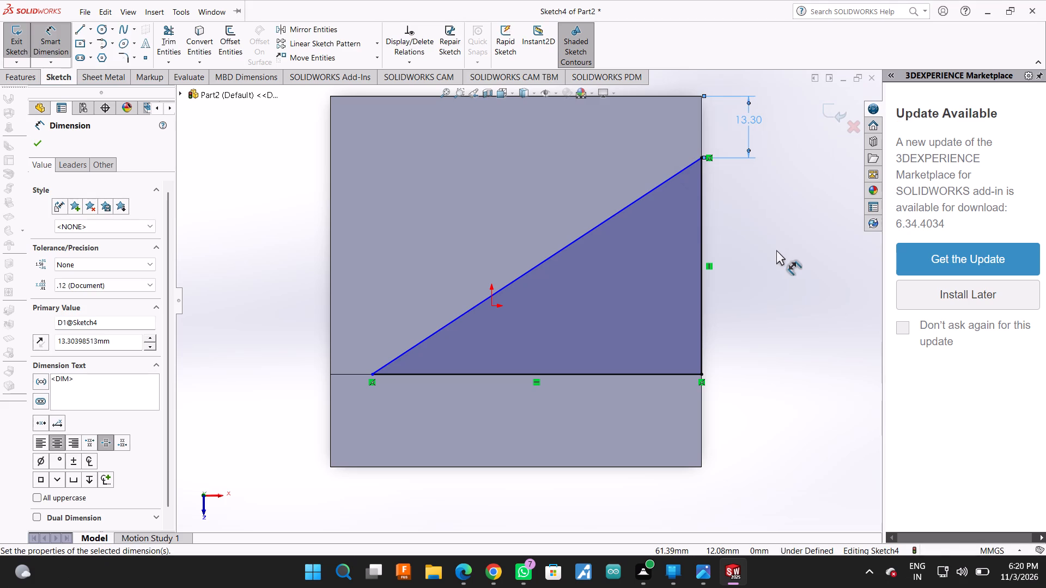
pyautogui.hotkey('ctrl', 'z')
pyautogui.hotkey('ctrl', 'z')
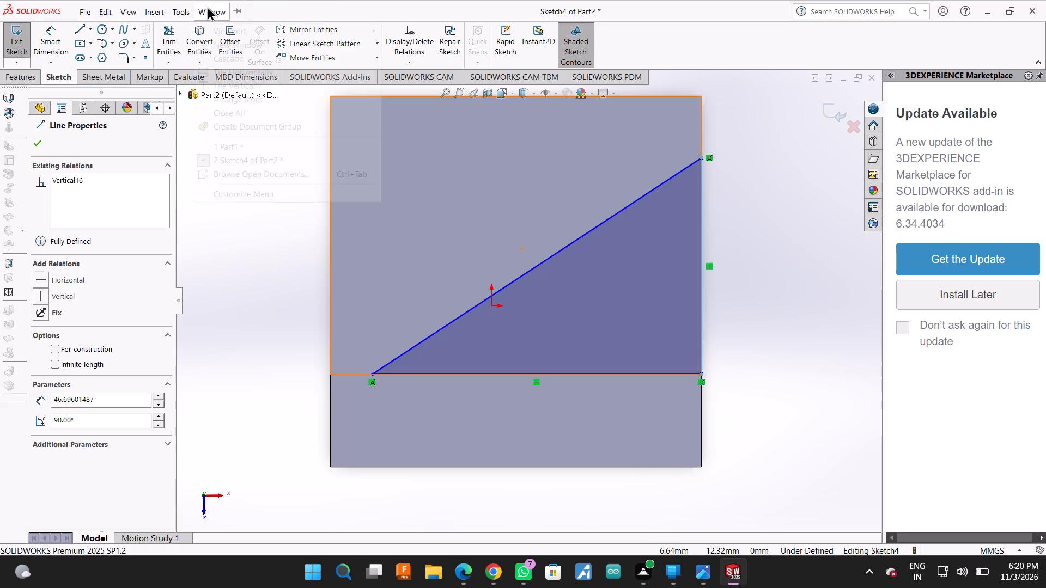
# Remove the triangle's diagonal line from the sketch with Power trim.
pyautogui.click(152, 32)
pyautogui.moveTo(582, 198); pyautogui.dragTo(660, 254)
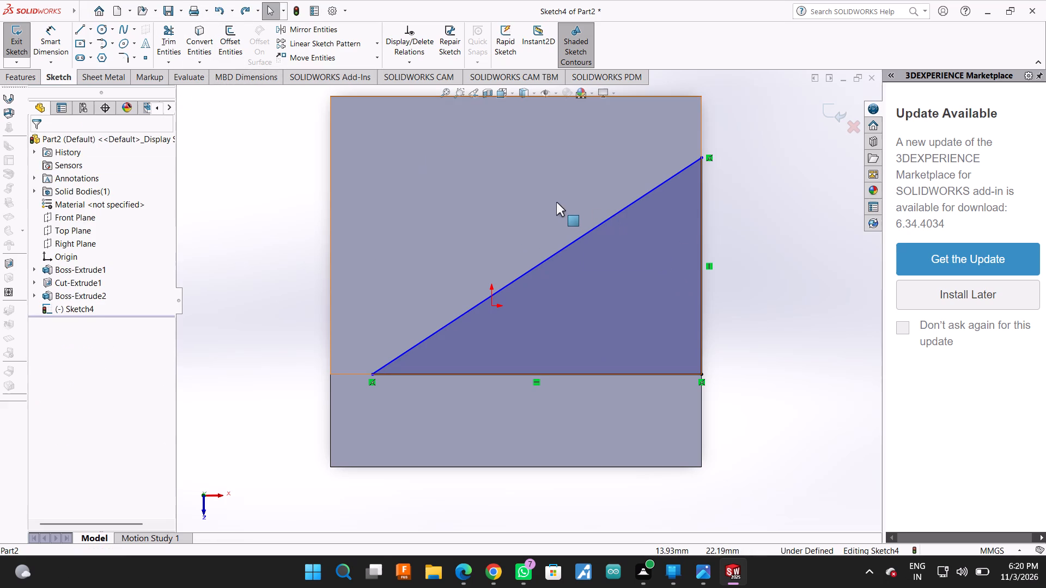
pyautogui.moveTo(556, 191); pyautogui.dragTo(596, 238)
pyautogui.click(173, 30)
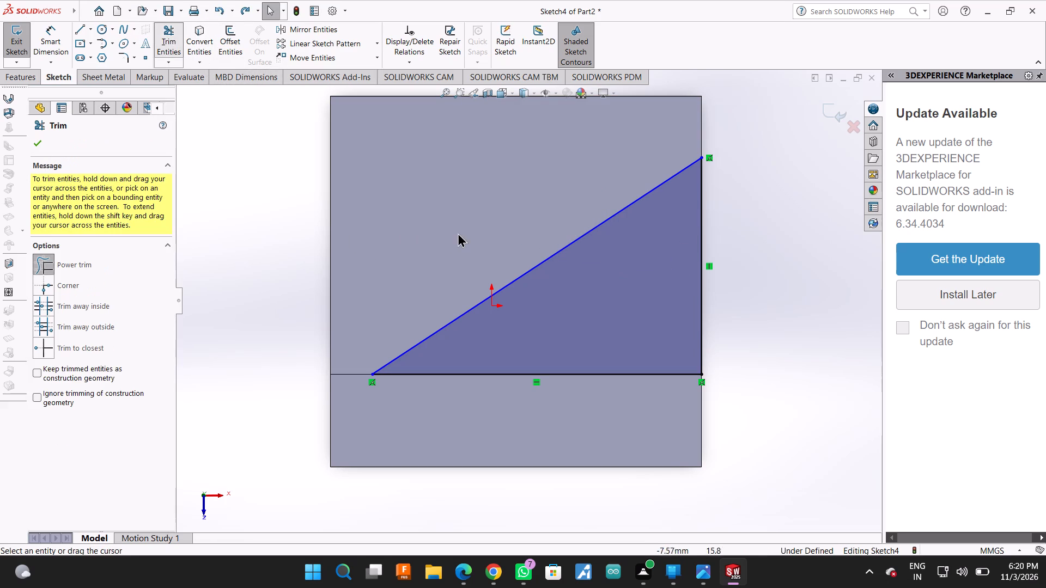
pyautogui.moveTo(458, 232); pyautogui.dragTo(543, 312)
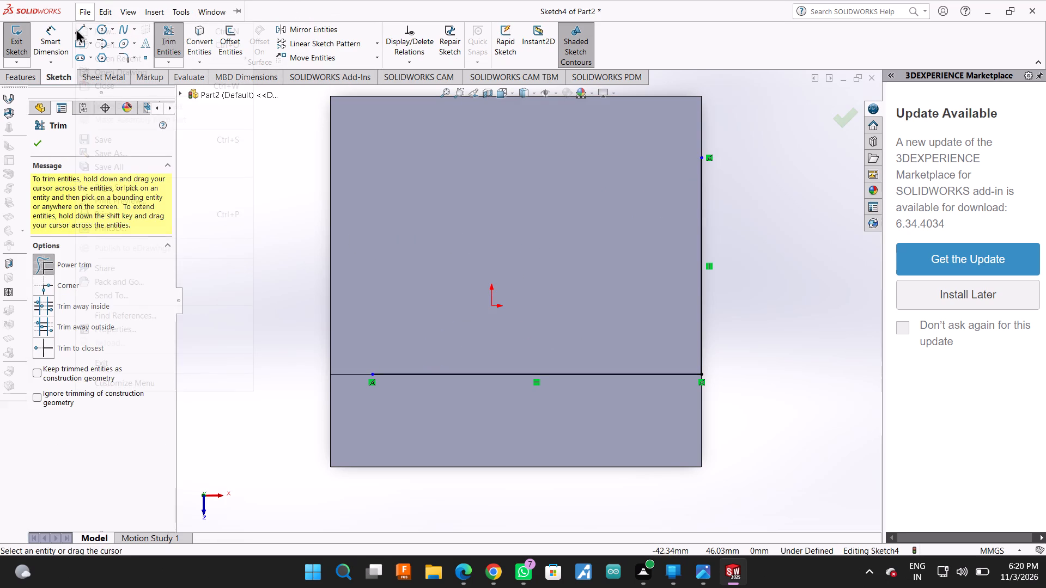
pyautogui.click(76, 28)
pyautogui.click(690, 28)
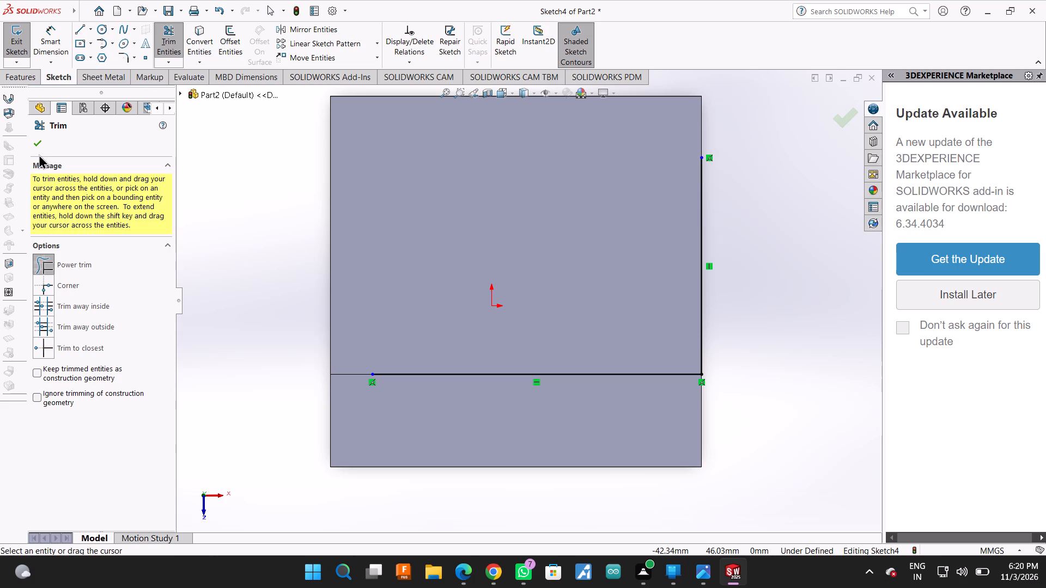
pyautogui.click(37, 149)
# Close the profile with a horizontal line about 14 mm long from the vertical side's top and a diagonal about 74 mm to the base's left end.
pyautogui.click(76, 30)
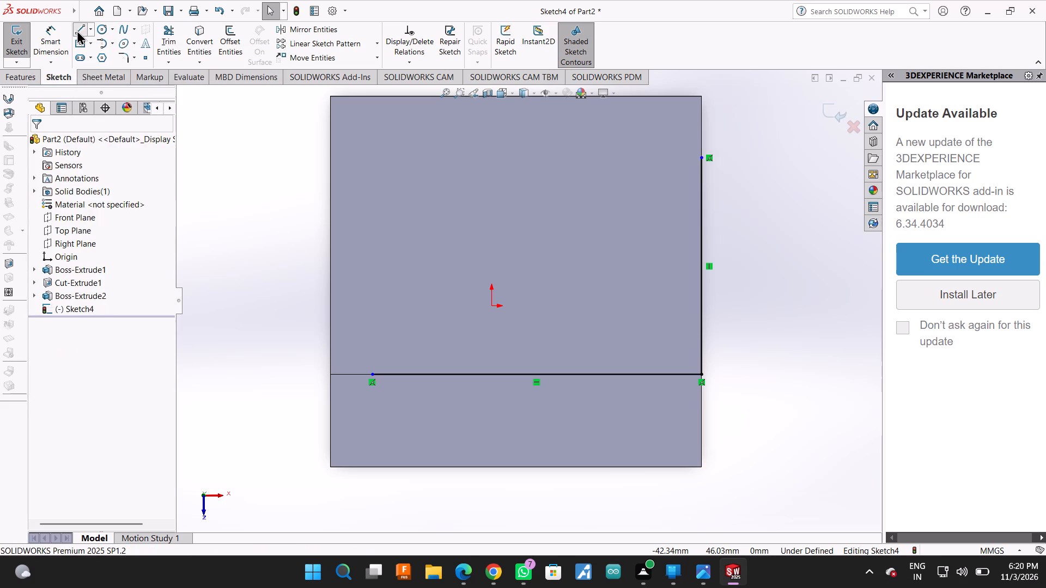
pyautogui.click(702, 157)
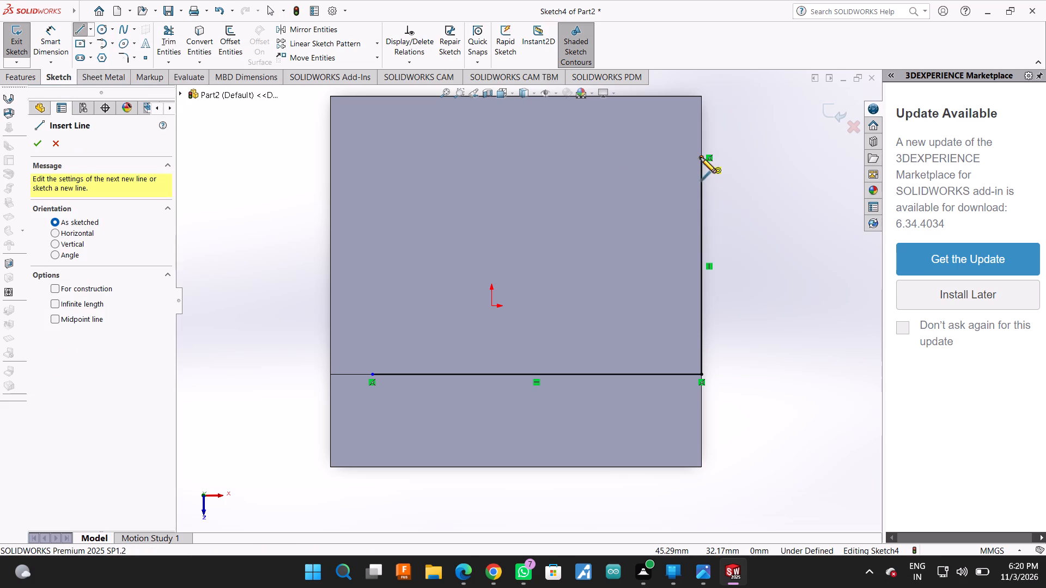
pyautogui.click(637, 159)
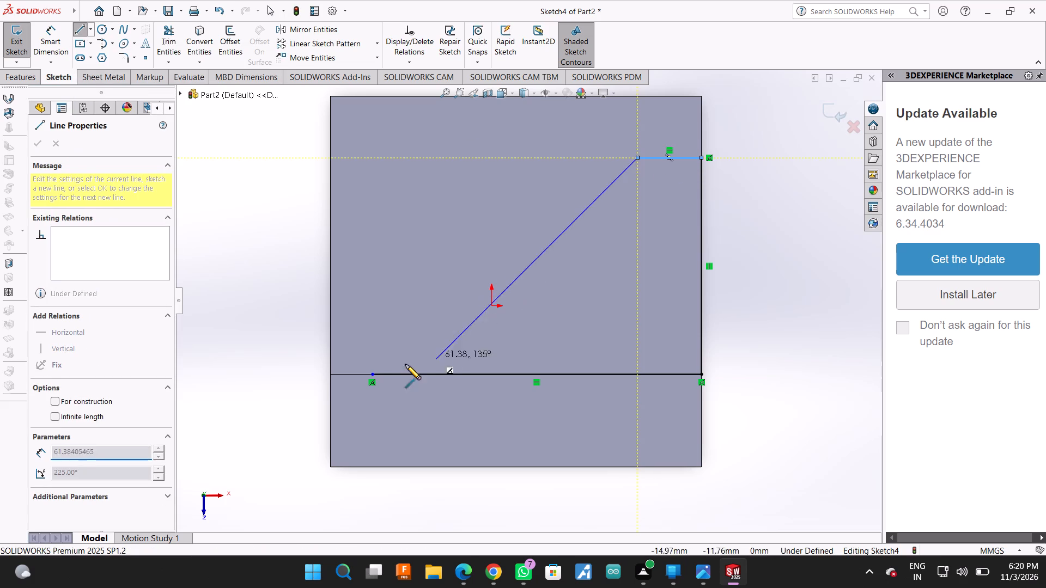
pyautogui.click(373, 373)
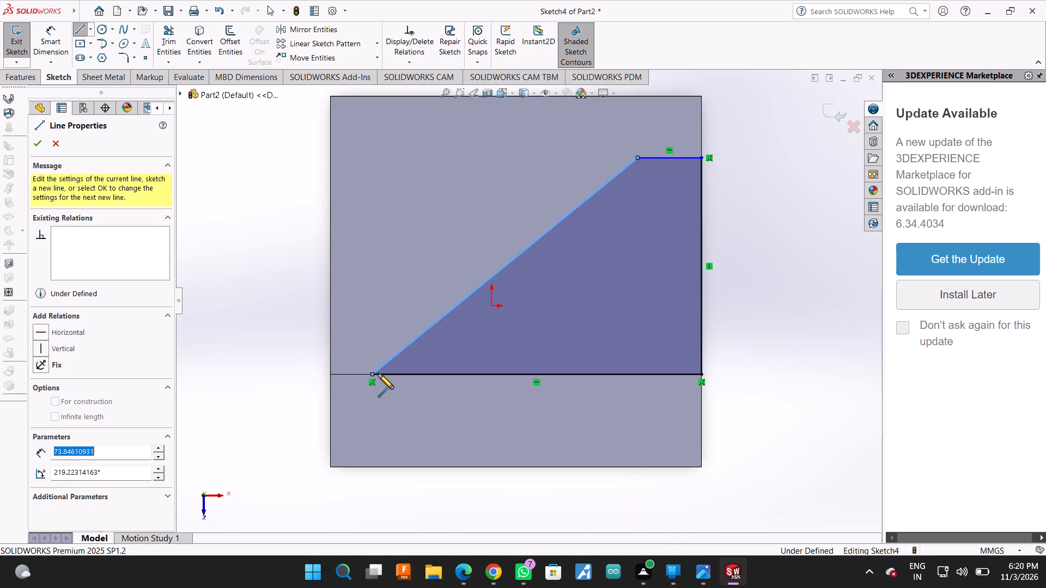
pyautogui.press('Escape')
pyautogui.click(29, 142)
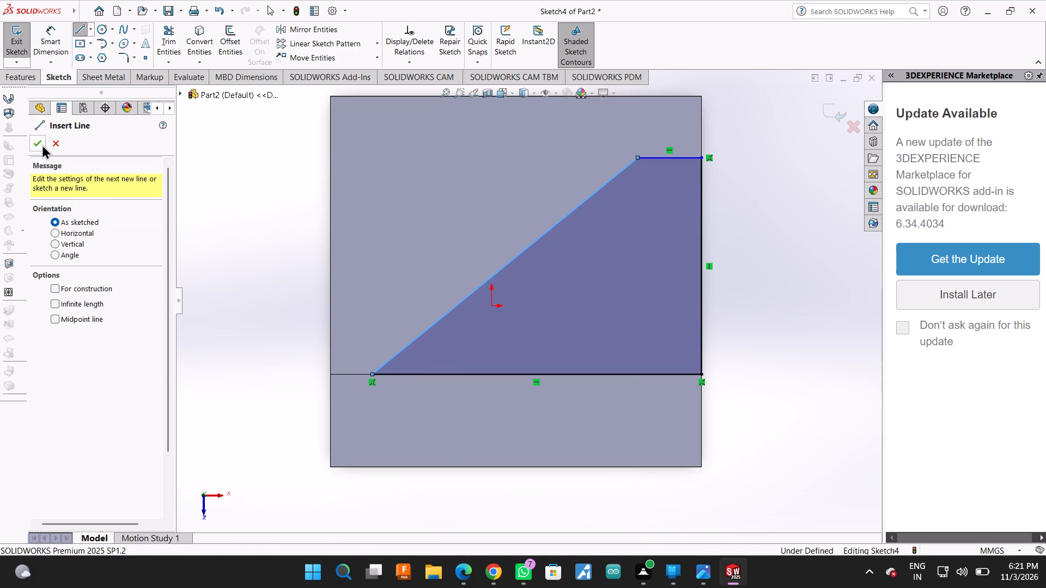
pyautogui.click(42, 144)
# Dimension the distance between the short upper horizontal line and the block's top edge as 10 mm.
pyautogui.click(46, 38)
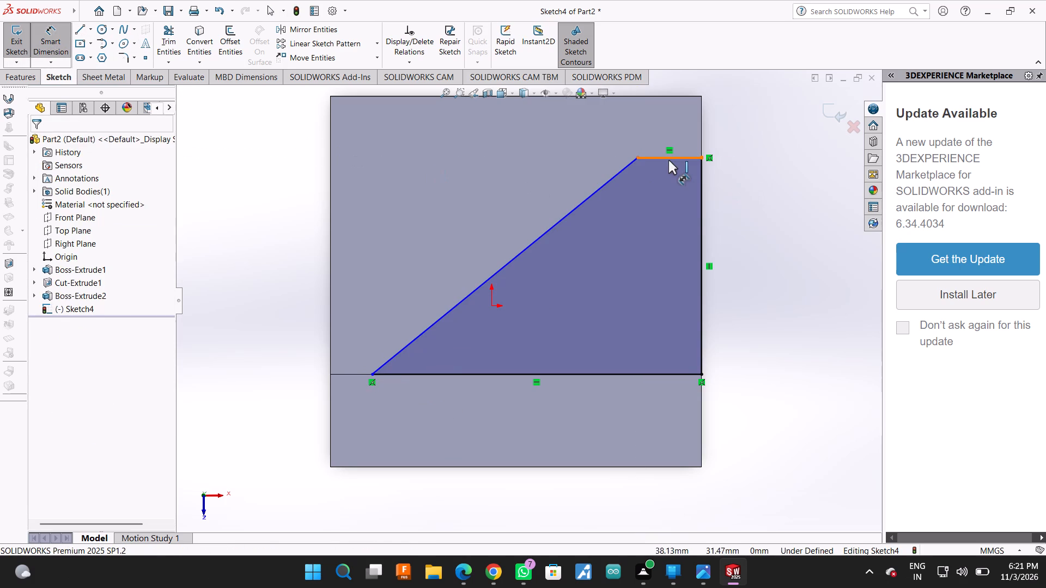
pyautogui.click(668, 160)
pyautogui.click(677, 97)
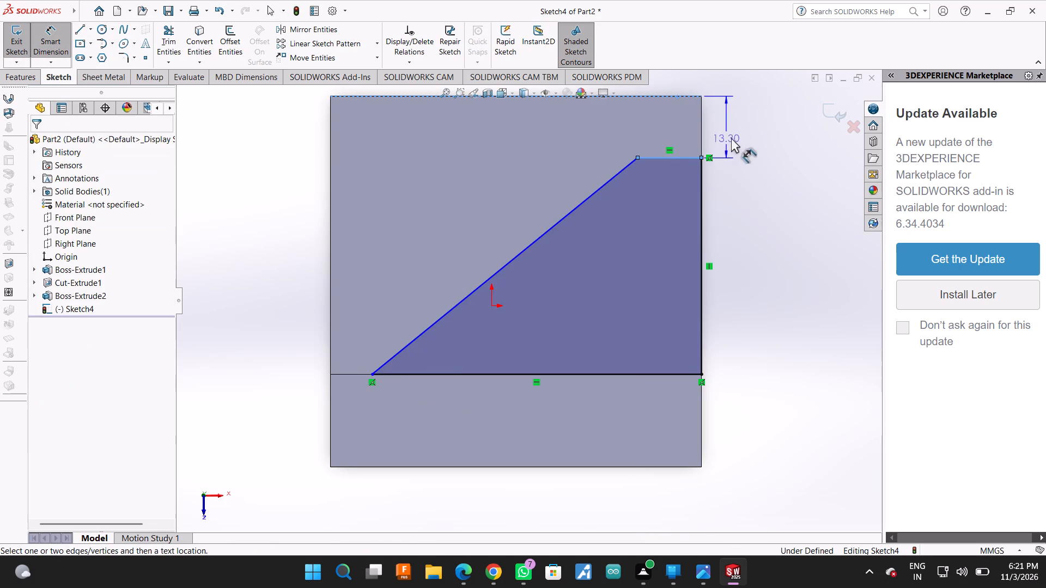
pyautogui.click(746, 128)
pyautogui.write('10')
pyautogui.press('Return')
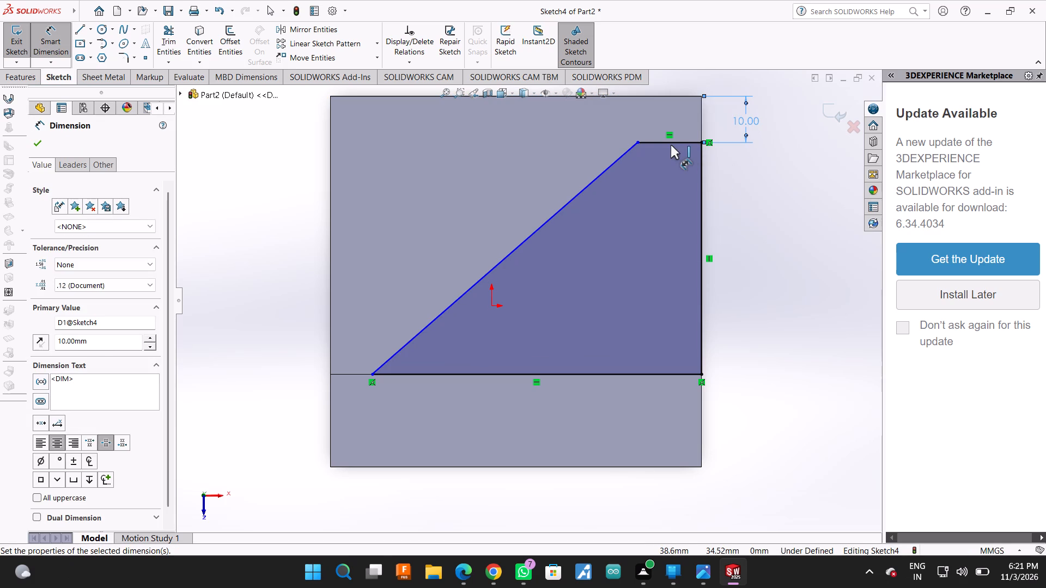
# Dimension the length of the profile's short upper horizontal line as 15 mm.
pyautogui.click(671, 145)
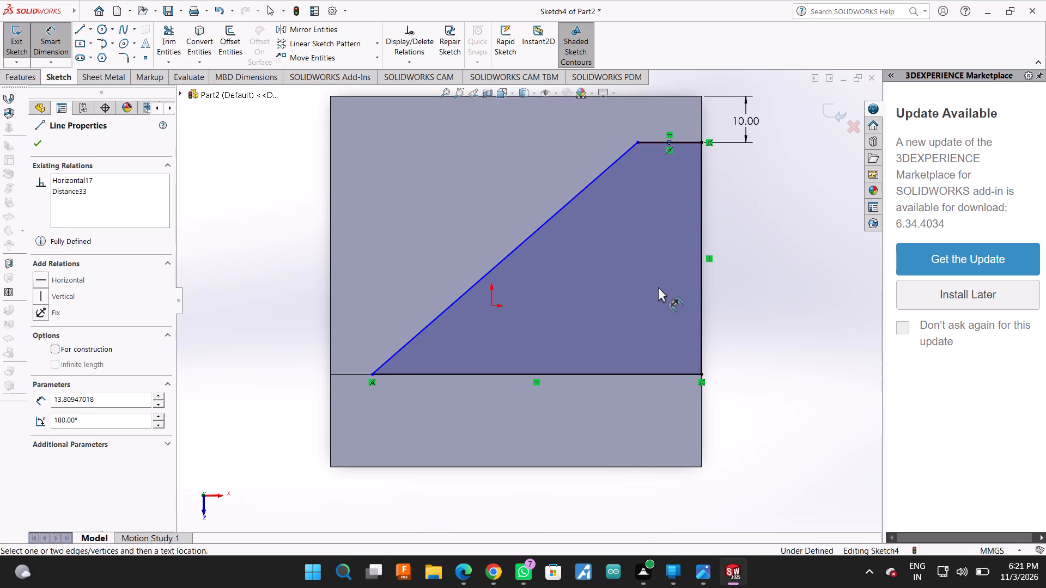
pyautogui.click(659, 145)
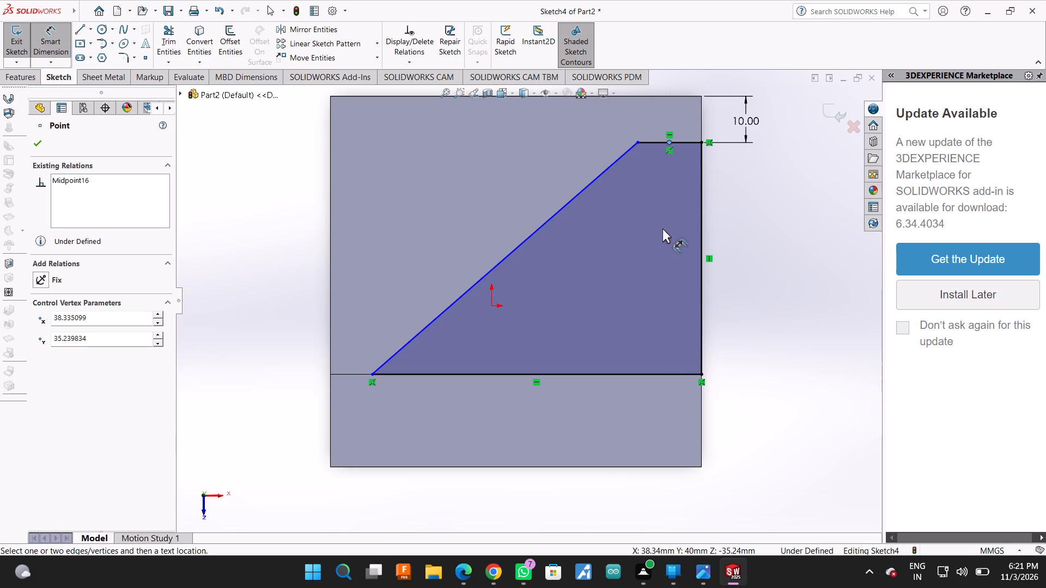
pyautogui.doubleClick(48, 39)
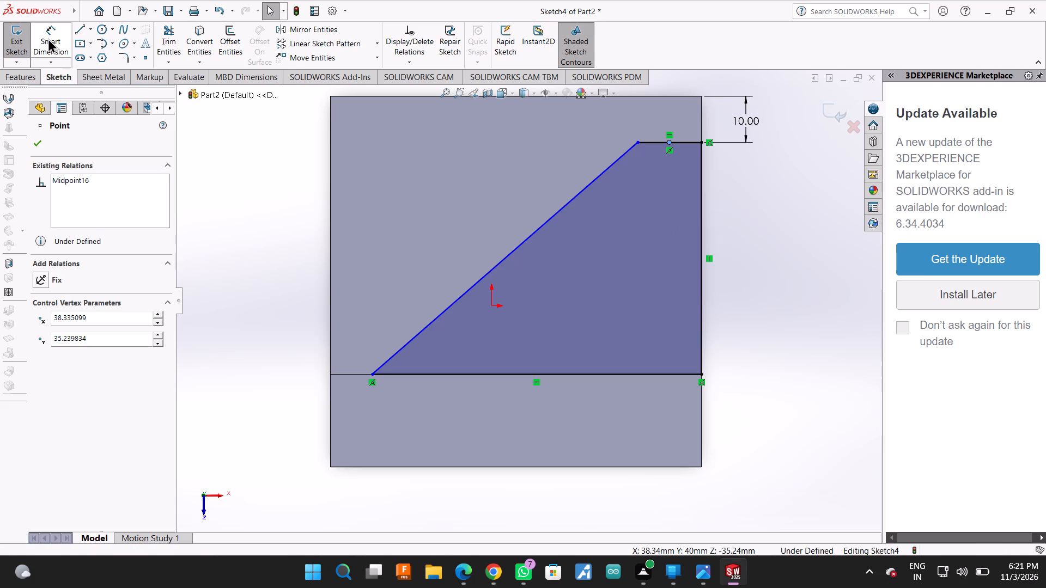
pyautogui.click(48, 38)
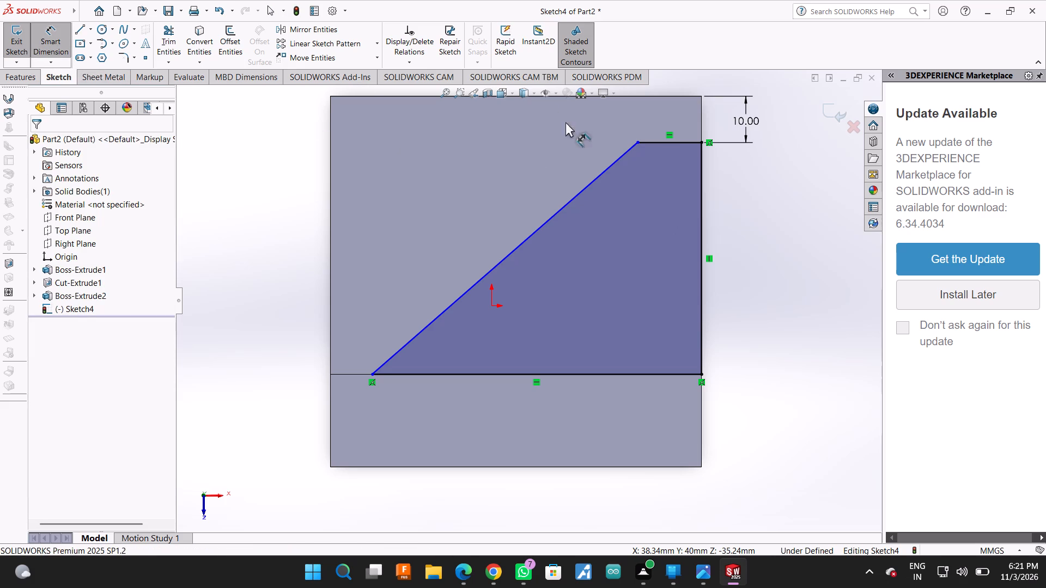
pyautogui.click(654, 143)
pyautogui.click(654, 262)
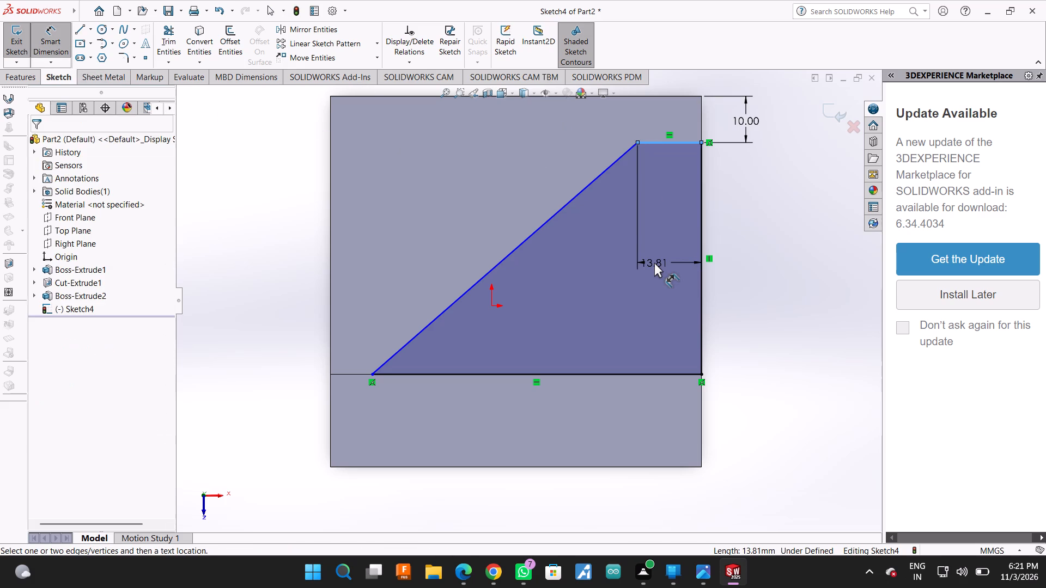
pyautogui.write('15')
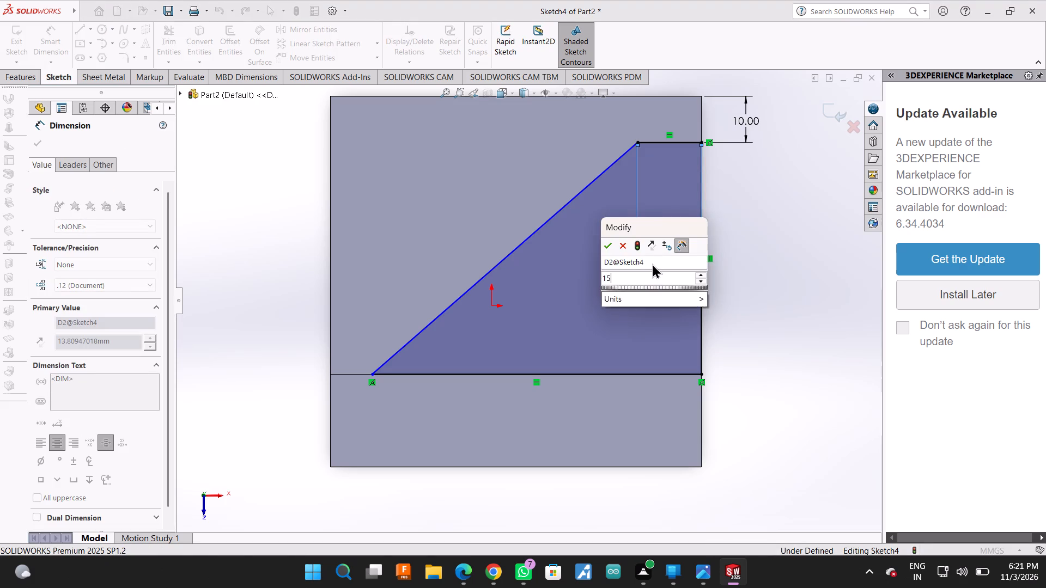
pyautogui.press('Return')
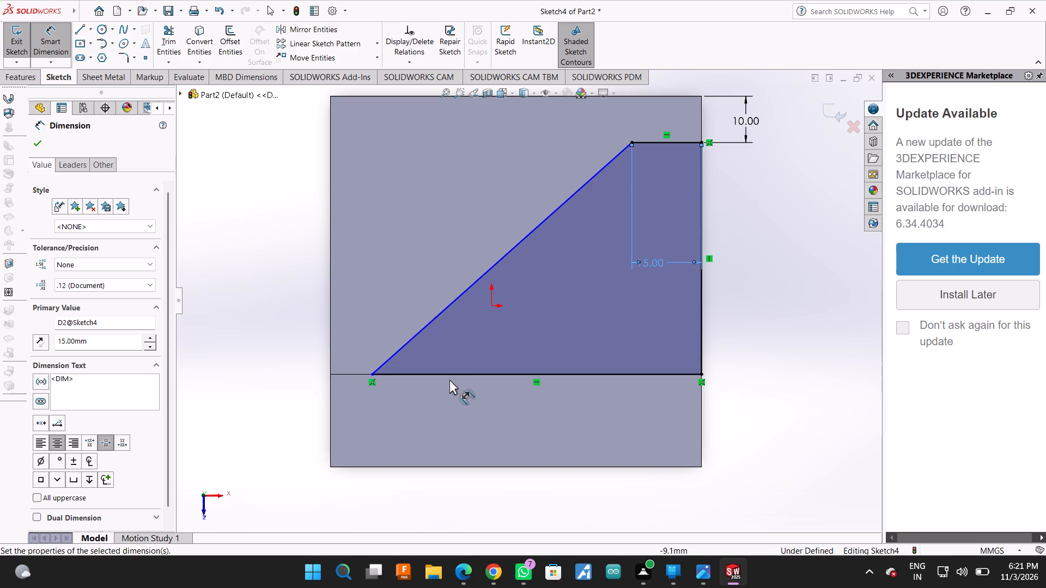
# Dimension the horizontal distance from the block's left edge to the base line's left endpoint as 25 mm.
pyautogui.scroll(1, 453, 392)
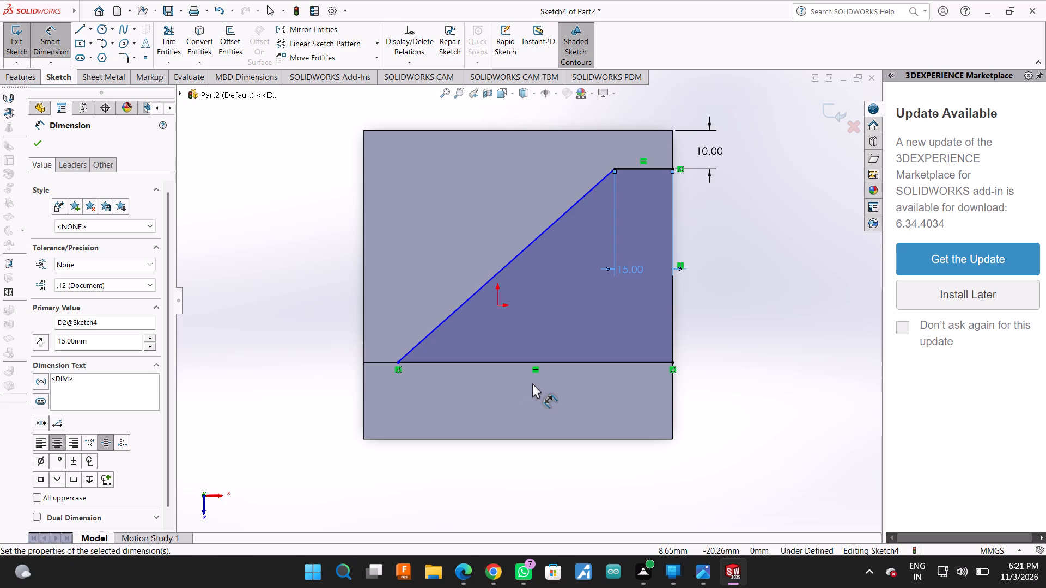
pyautogui.scroll(1, 550, 384)
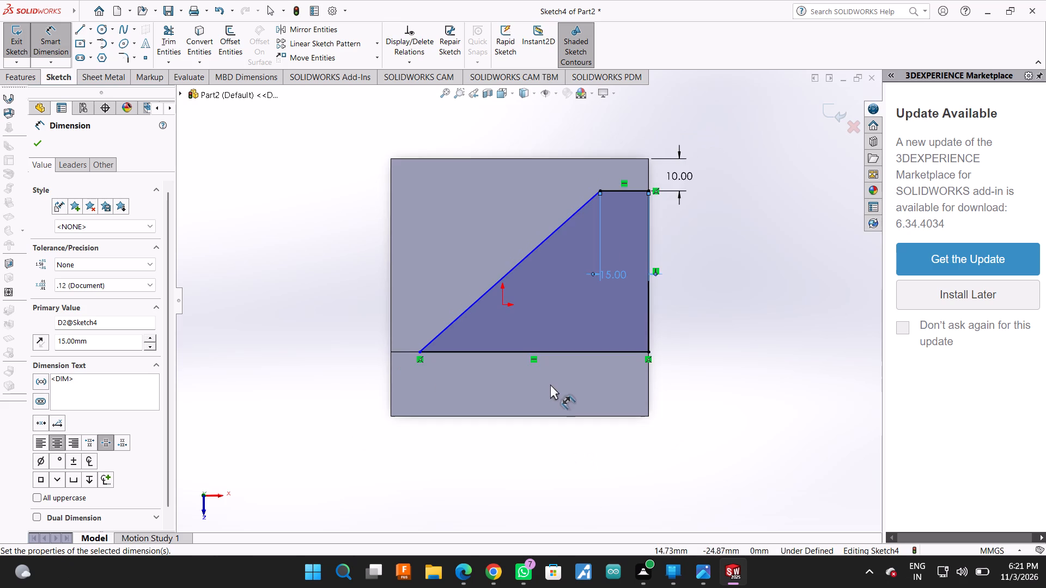
pyautogui.scroll(-1, 555, 332)
pyautogui.scroll(-2, 627, 329)
pyautogui.scroll(1, 628, 331)
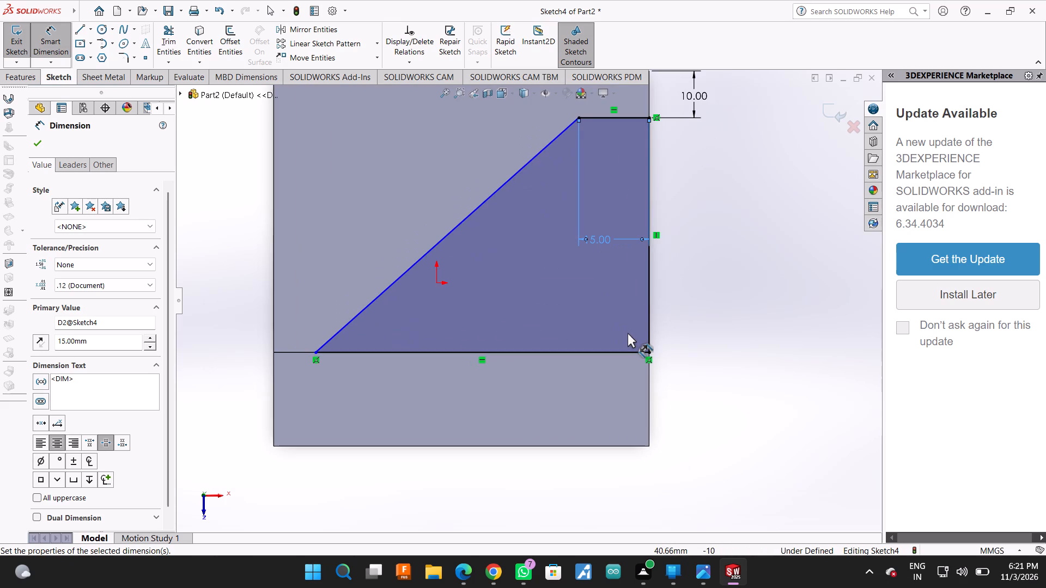
pyautogui.scroll(1, 615, 238)
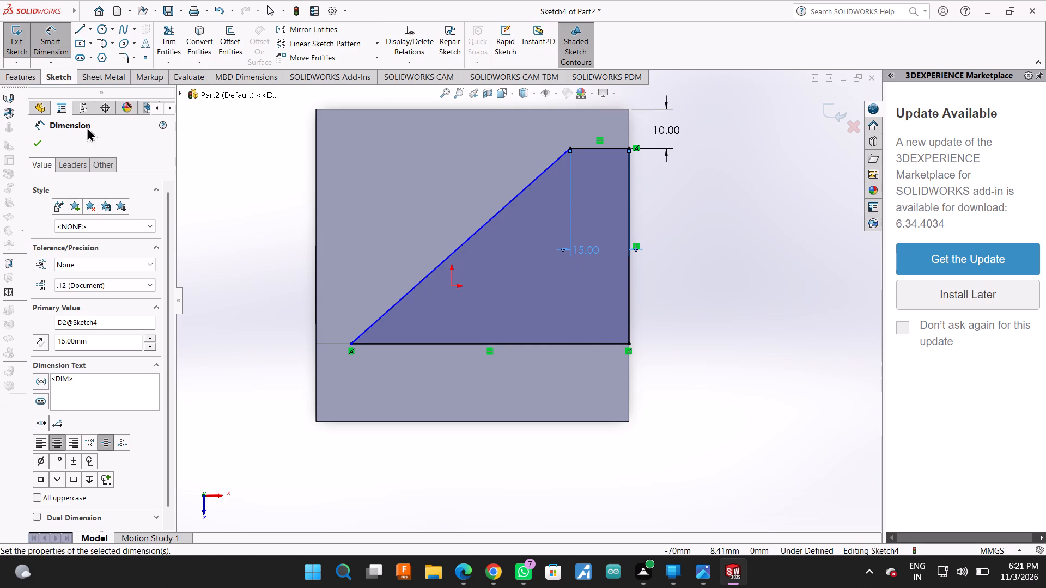
pyautogui.click(314, 343)
pyautogui.click(349, 344)
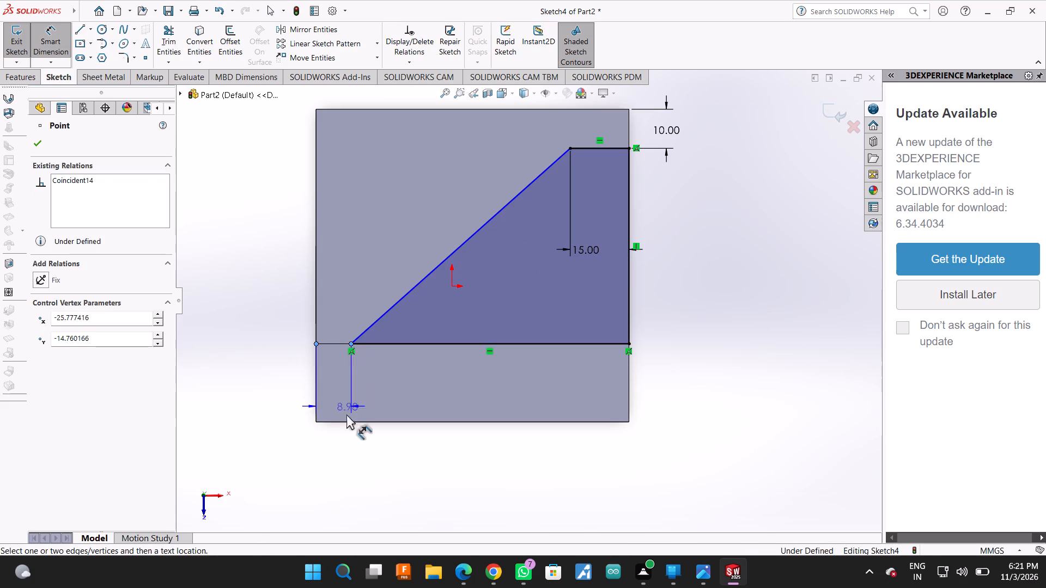
pyautogui.click(329, 446)
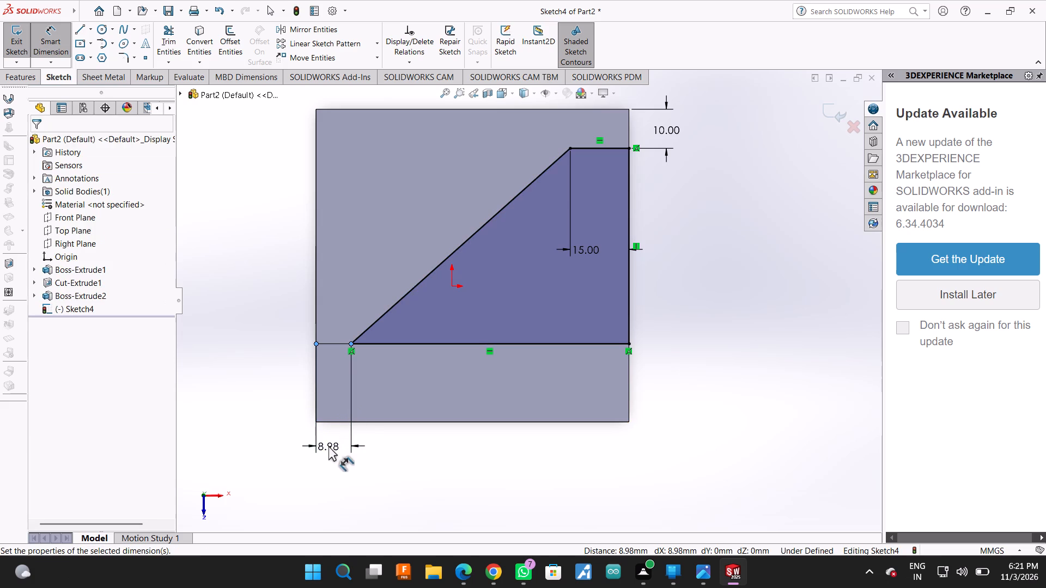
pyautogui.write('25')
pyautogui.press('Return')
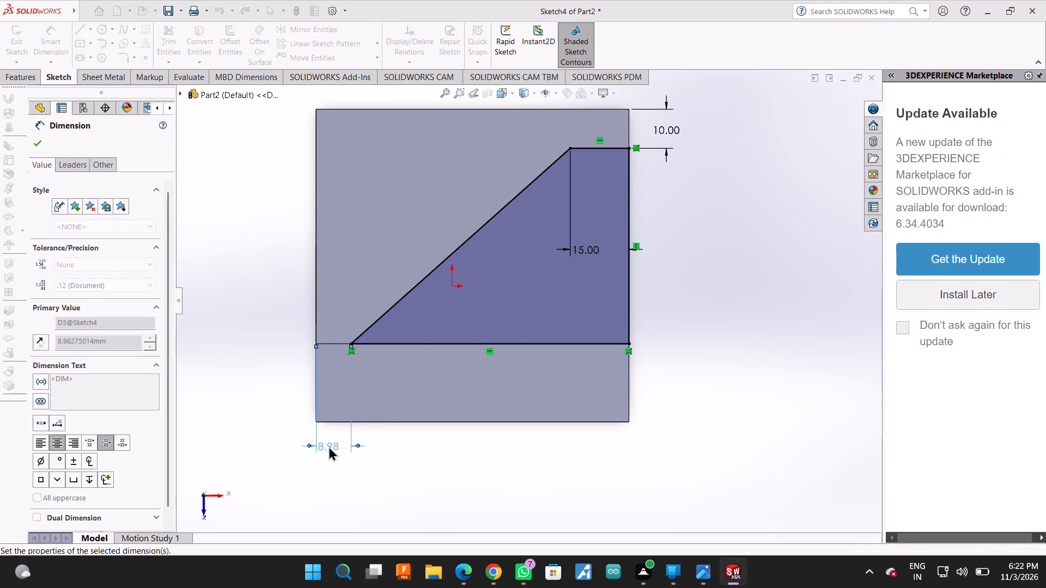
pyautogui.click(34, 143)
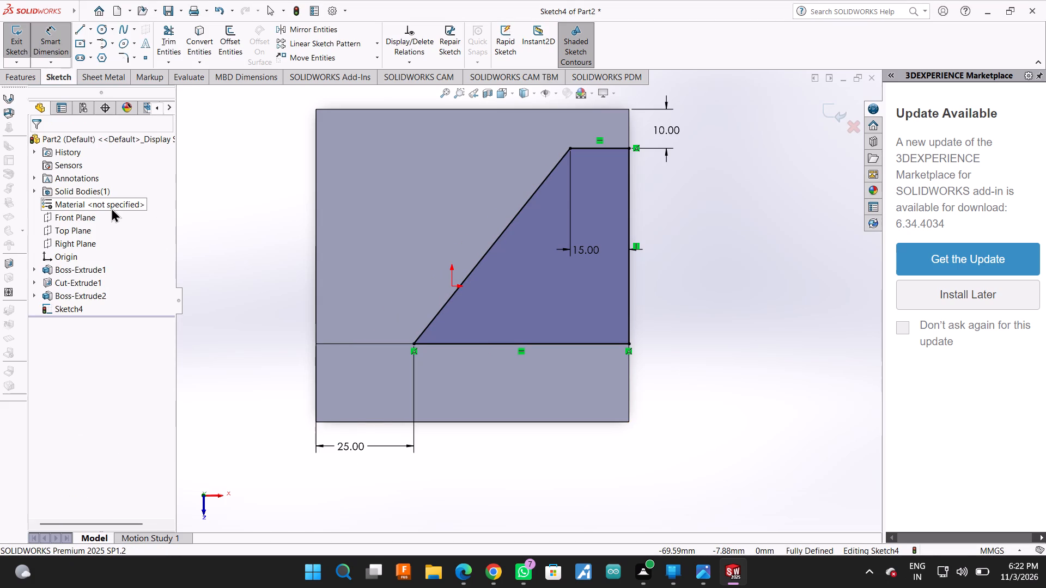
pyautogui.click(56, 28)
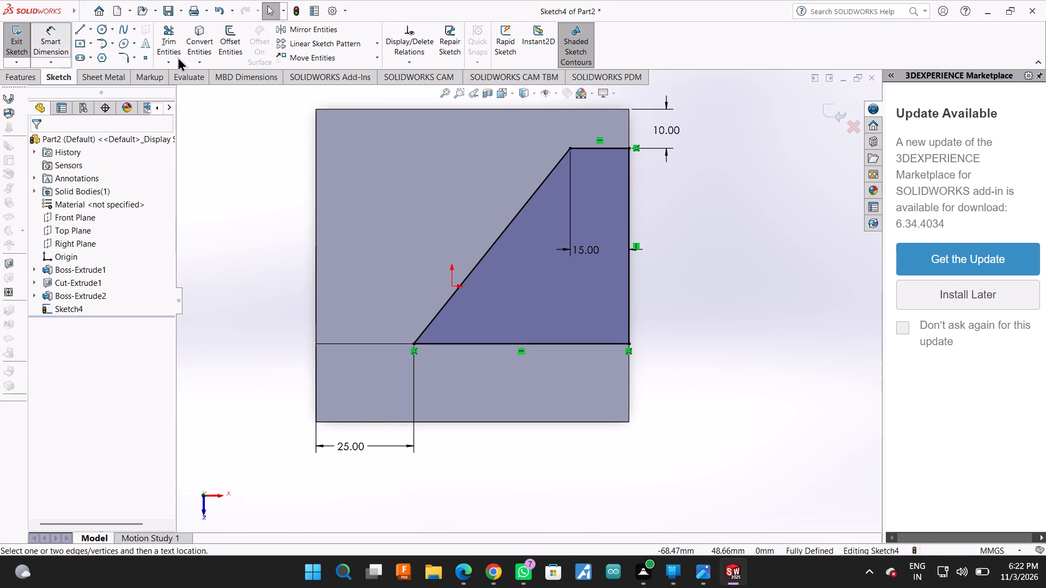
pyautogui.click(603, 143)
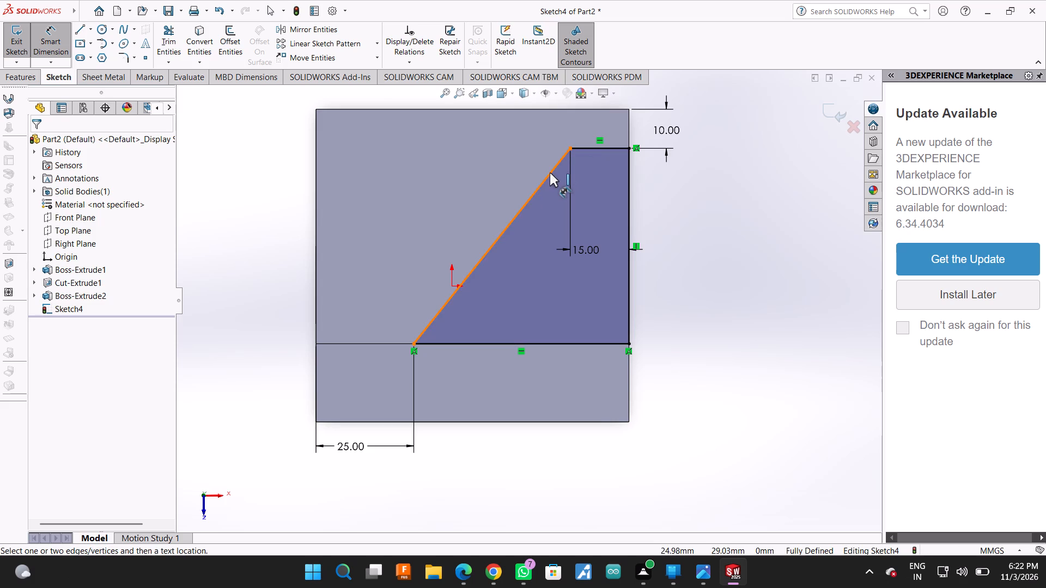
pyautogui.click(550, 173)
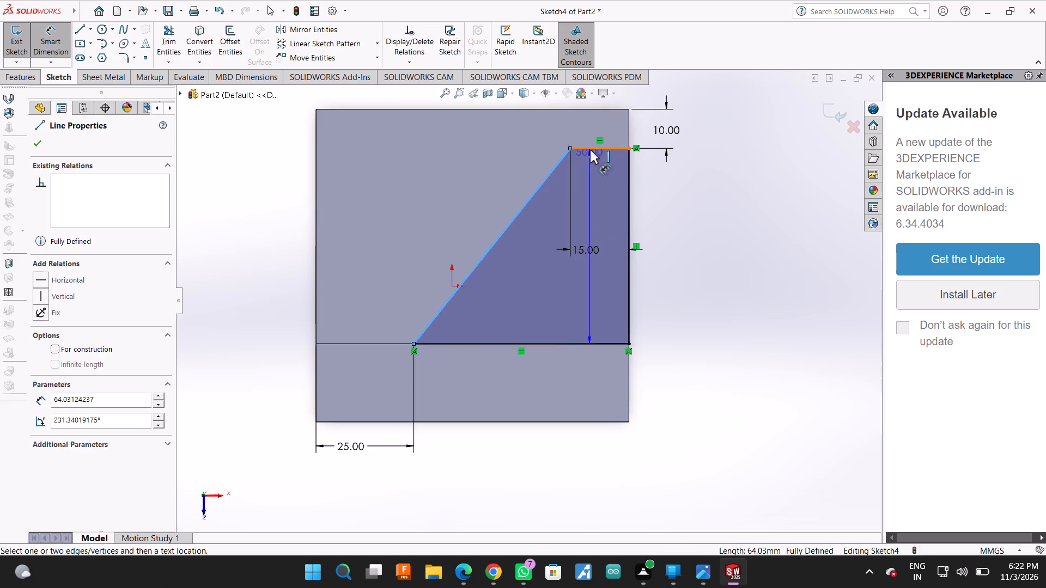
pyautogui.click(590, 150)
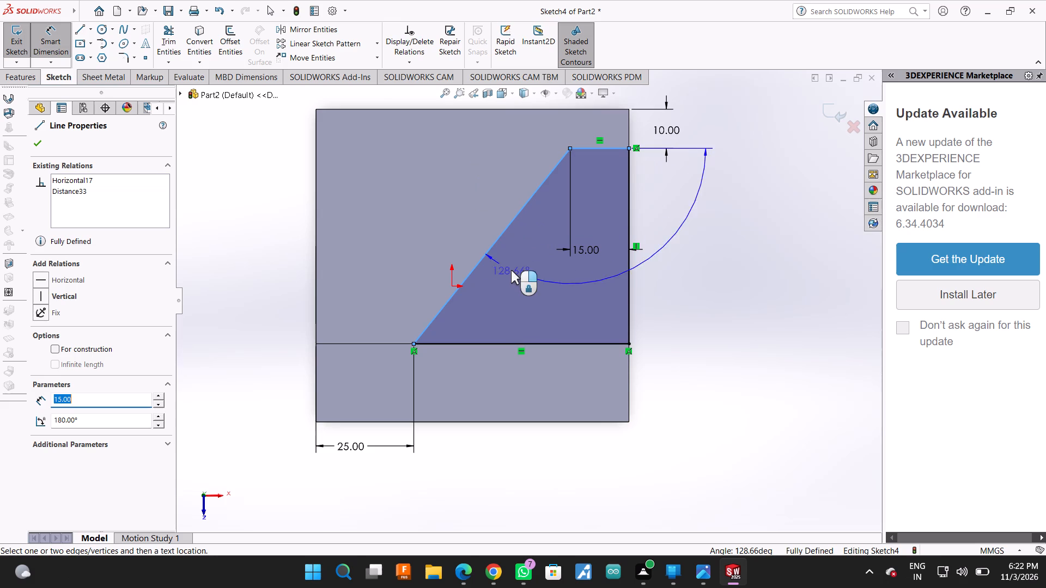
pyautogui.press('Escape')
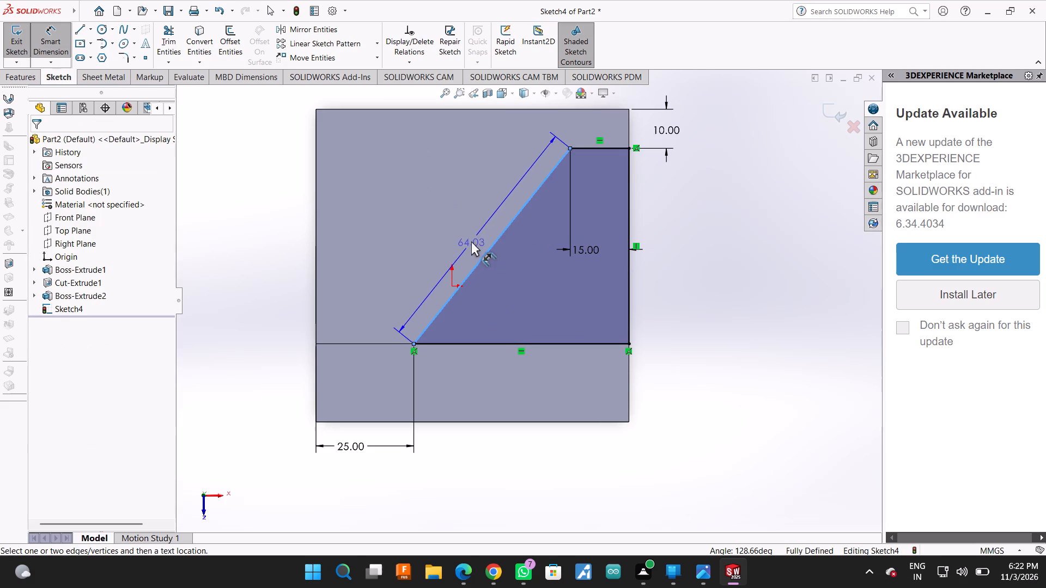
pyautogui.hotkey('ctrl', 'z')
# Trim away all lines of the four-sided profile on the block's top face.
pyautogui.click(176, 36)
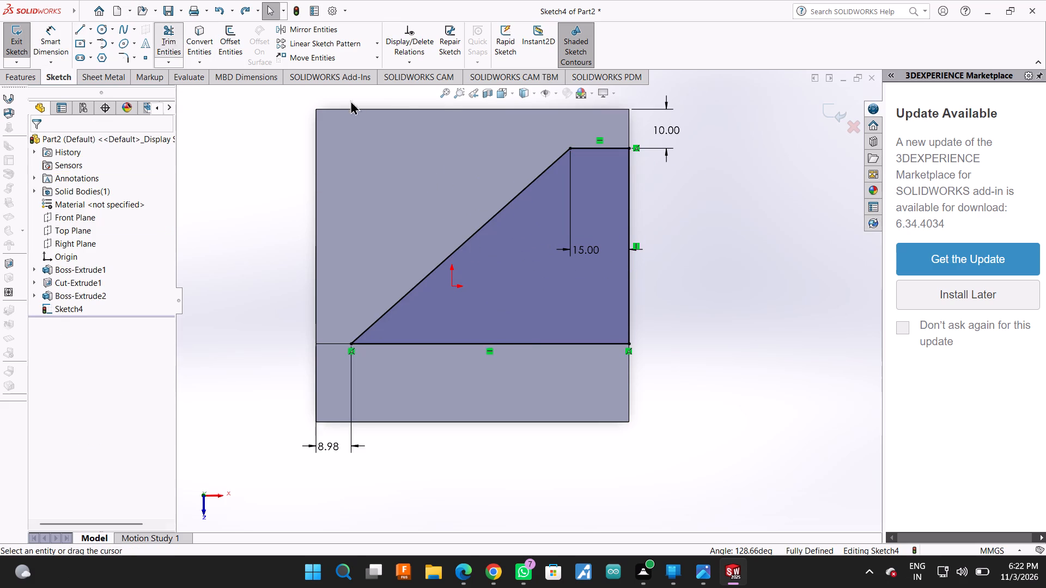
pyautogui.moveTo(613, 125); pyautogui.dragTo(502, 354)
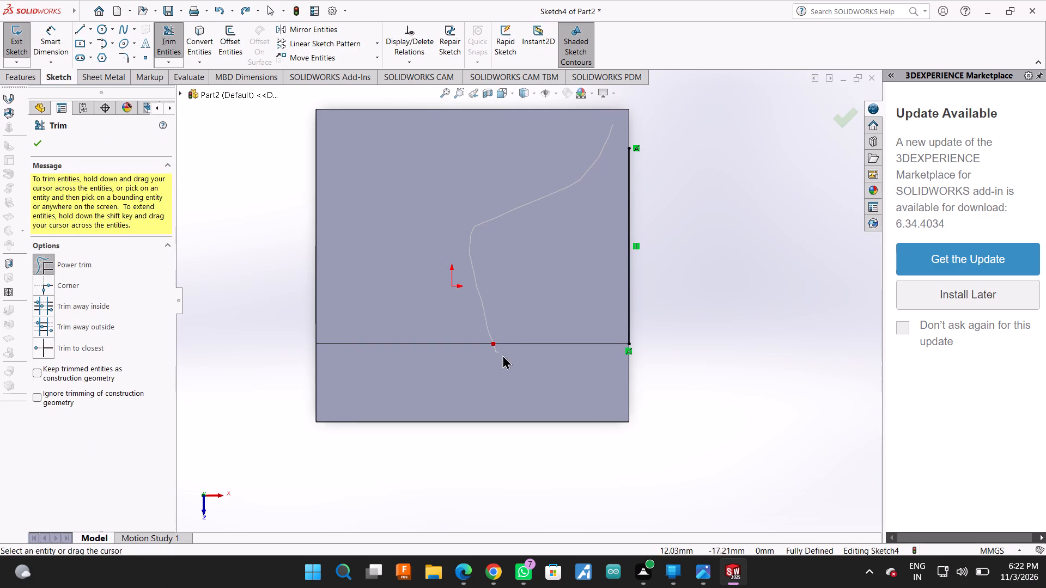
pyautogui.moveTo(502, 354); pyautogui.dragTo(641, 264)
pyautogui.click(33, 141)
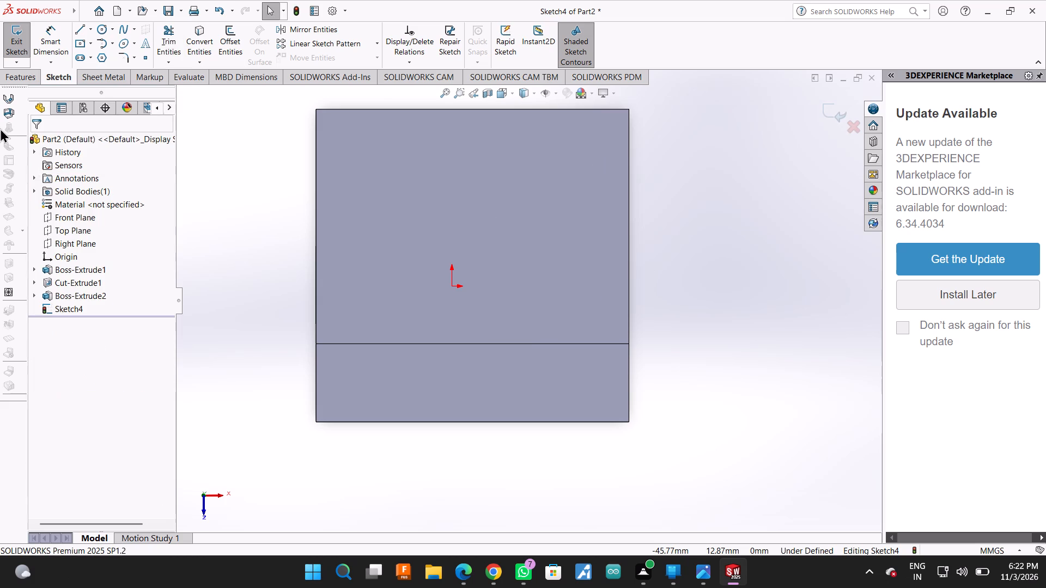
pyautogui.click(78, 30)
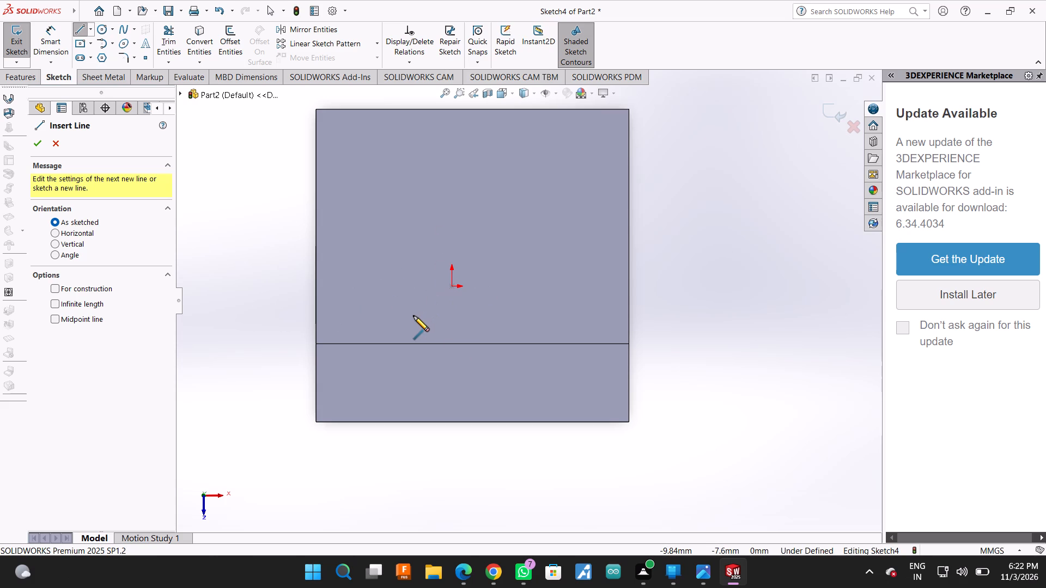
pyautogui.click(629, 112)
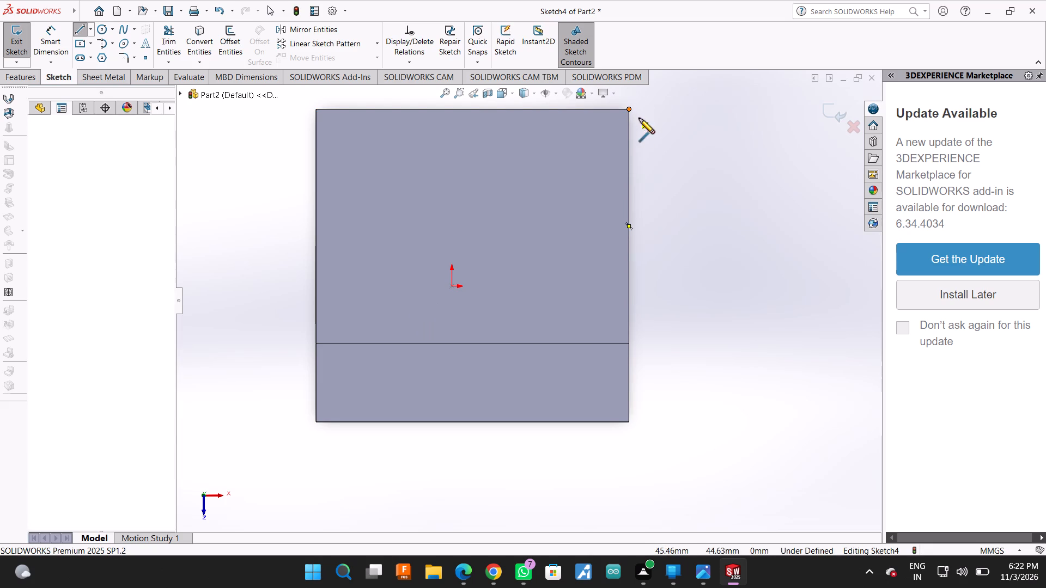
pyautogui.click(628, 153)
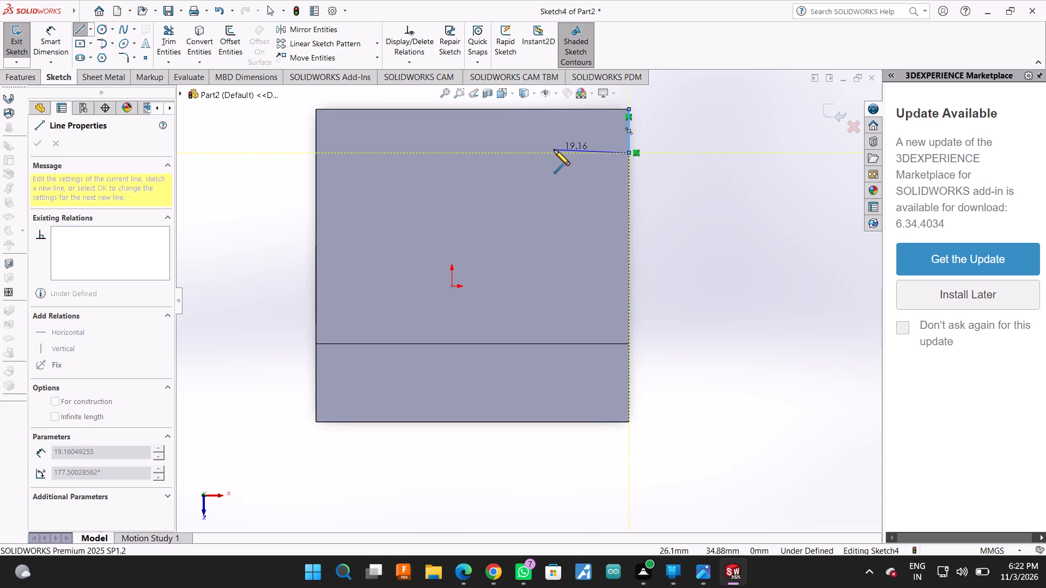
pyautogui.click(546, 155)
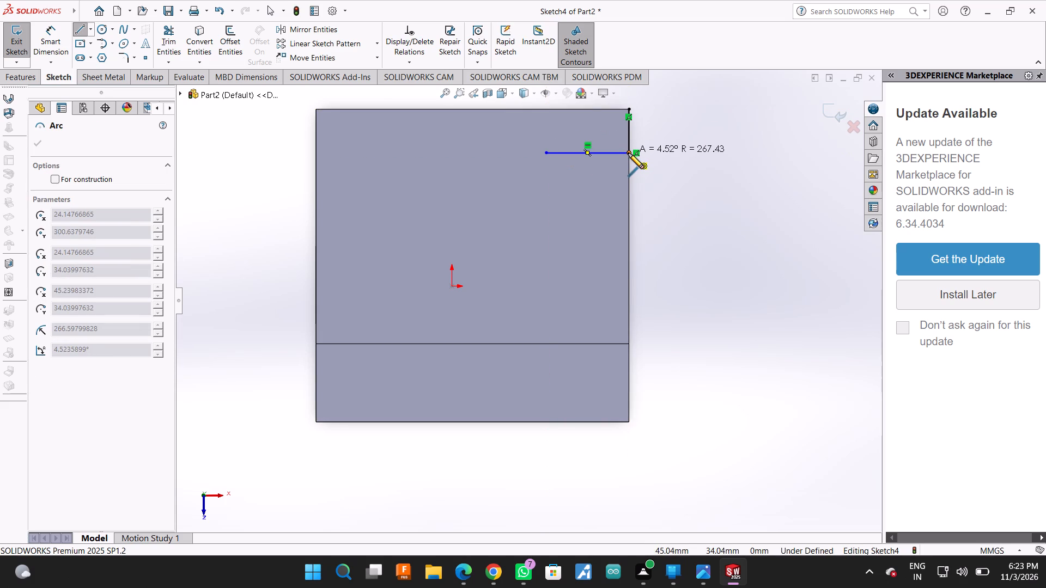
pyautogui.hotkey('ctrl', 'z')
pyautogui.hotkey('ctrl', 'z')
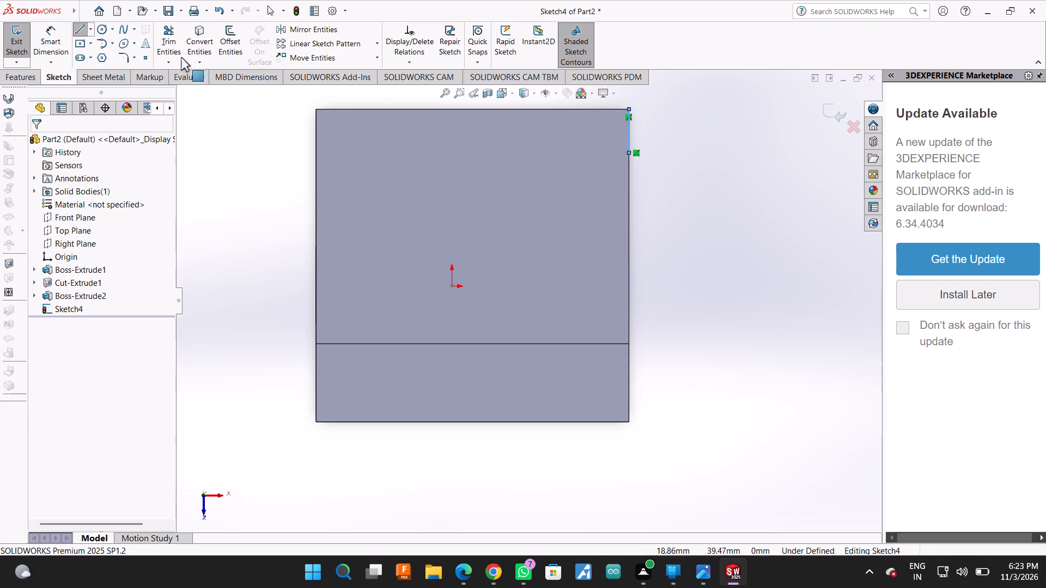
# Sketch a closed rectangle from lines, about 17.5 by 11.5 mm, at the upper right corner of the block's top face.
pyautogui.click(82, 27)
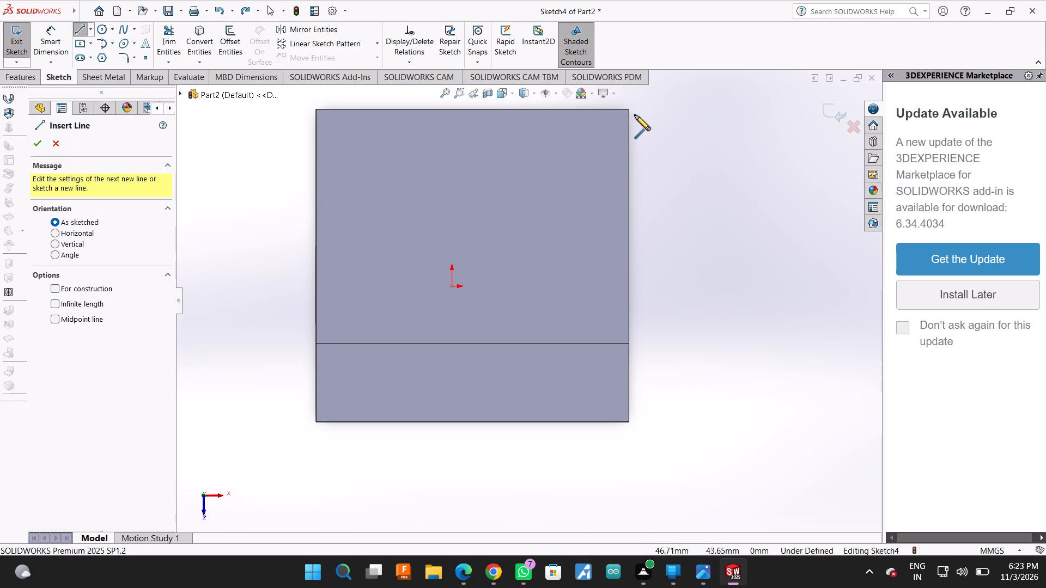
pyautogui.click(629, 109)
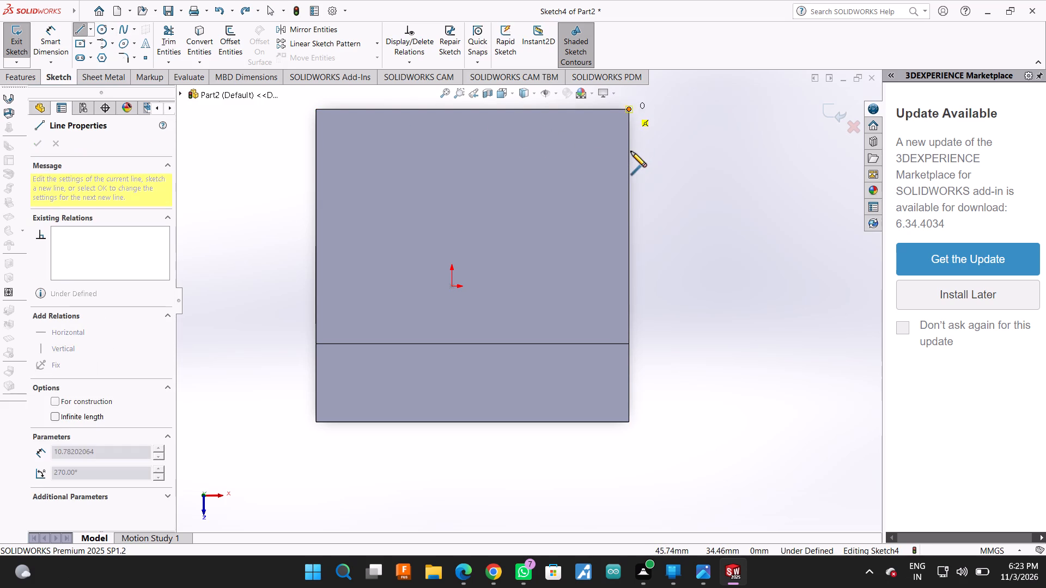
pyautogui.click(630, 154)
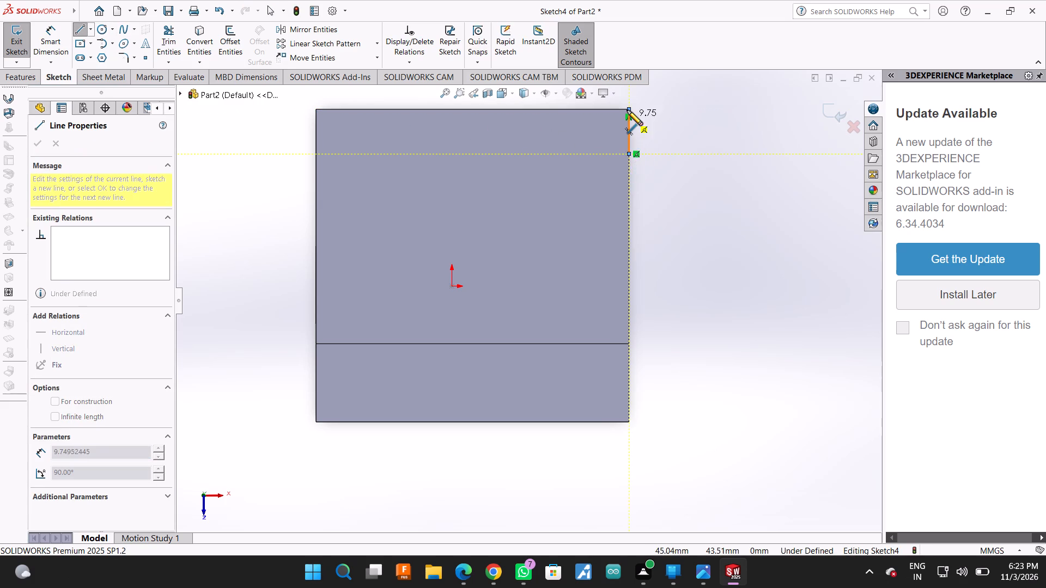
pyautogui.click(561, 155)
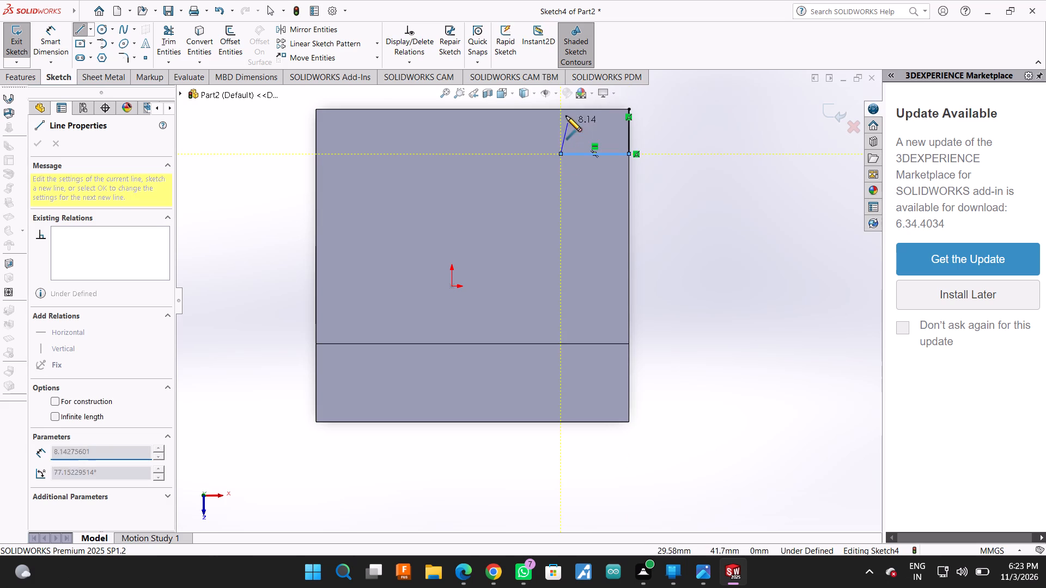
pyautogui.click(561, 109)
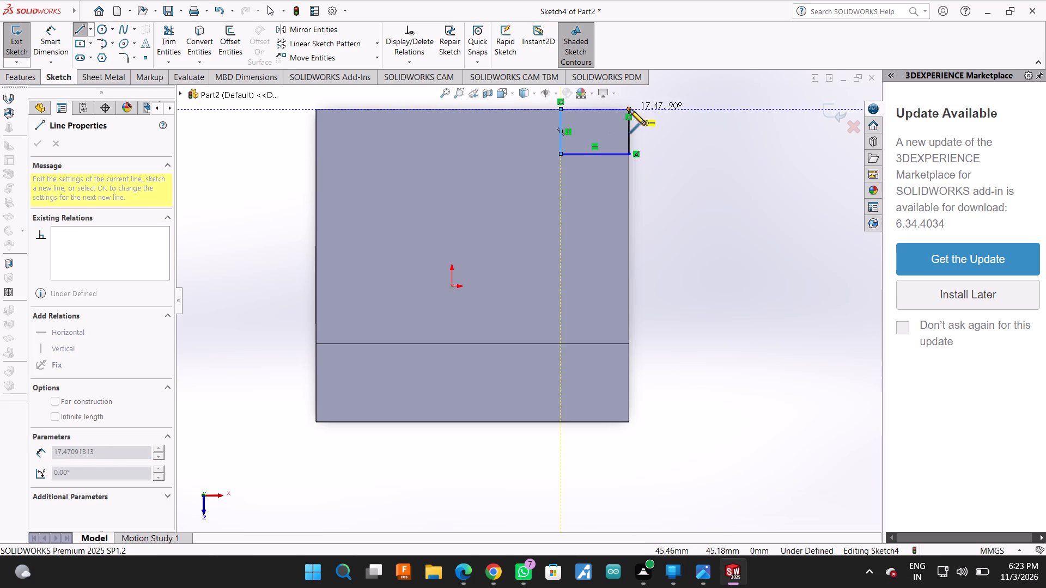
pyautogui.click(631, 110)
# Dimension the height of the corner rectangle's right side as 10 mm.
pyautogui.click(49, 42)
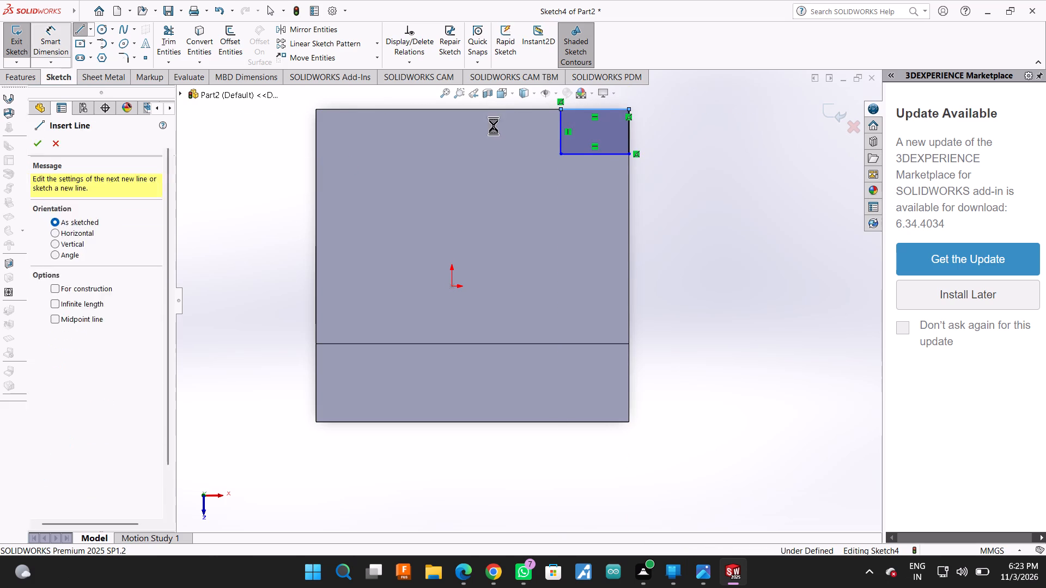
pyautogui.click(628, 137)
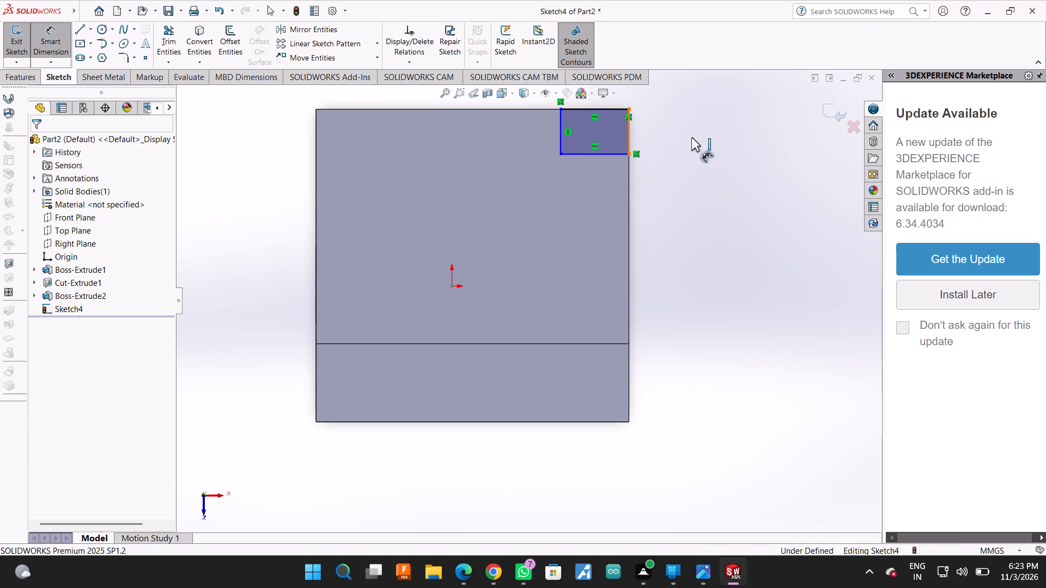
pyautogui.click(698, 134)
pyautogui.write('10')
pyautogui.press('Return')
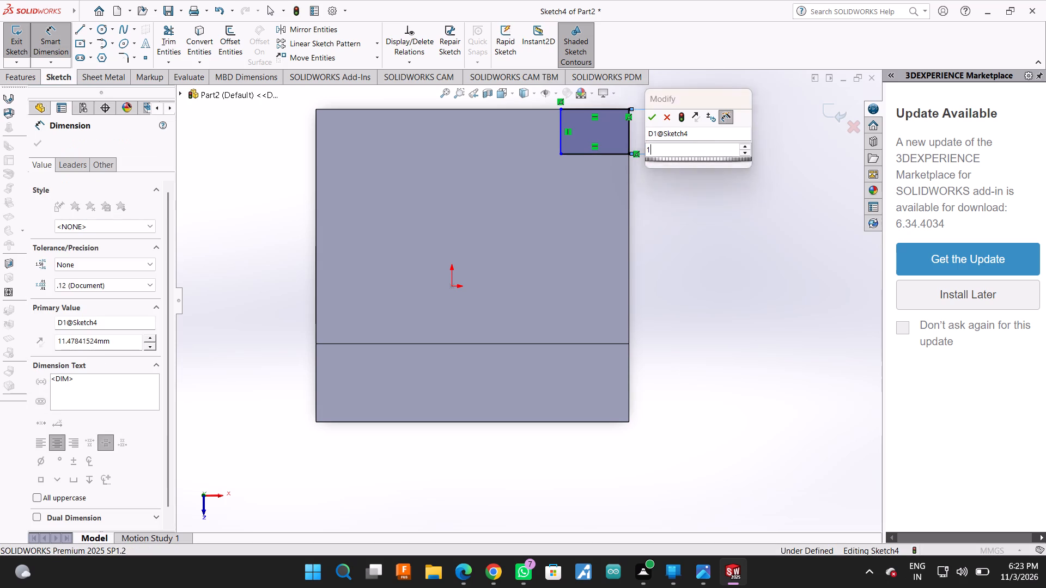
# Dimension the length of the corner rectangle's lower horizontal line as 15 mm.
pyautogui.click(611, 146)
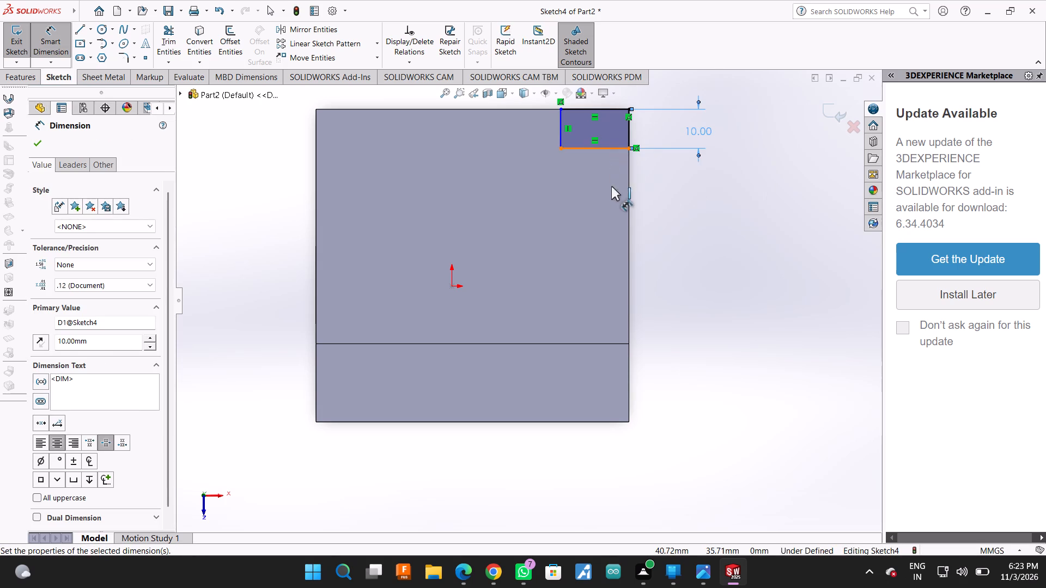
pyautogui.click(598, 258)
pyautogui.write('15')
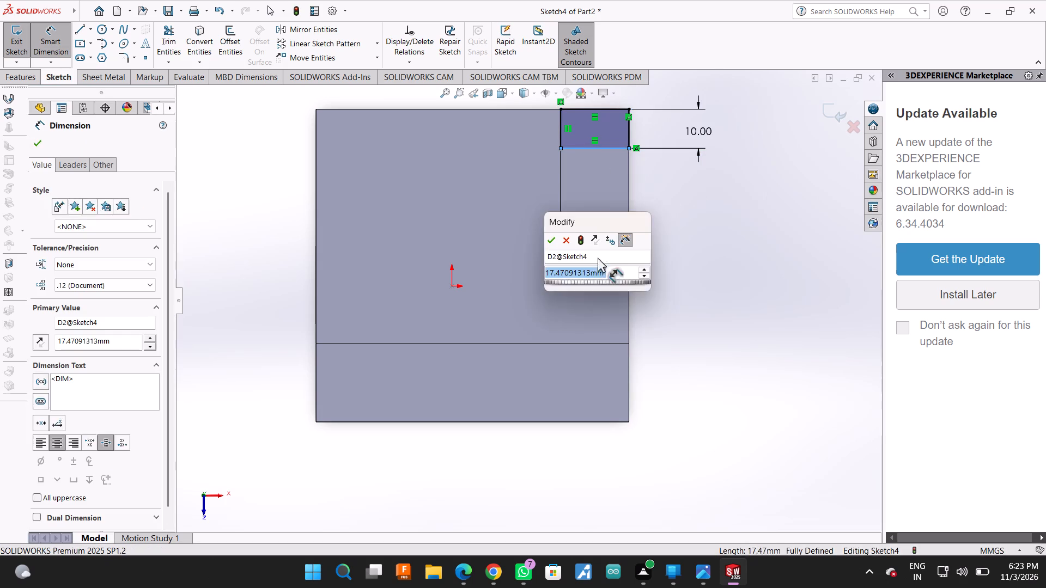
pyautogui.press('Return')
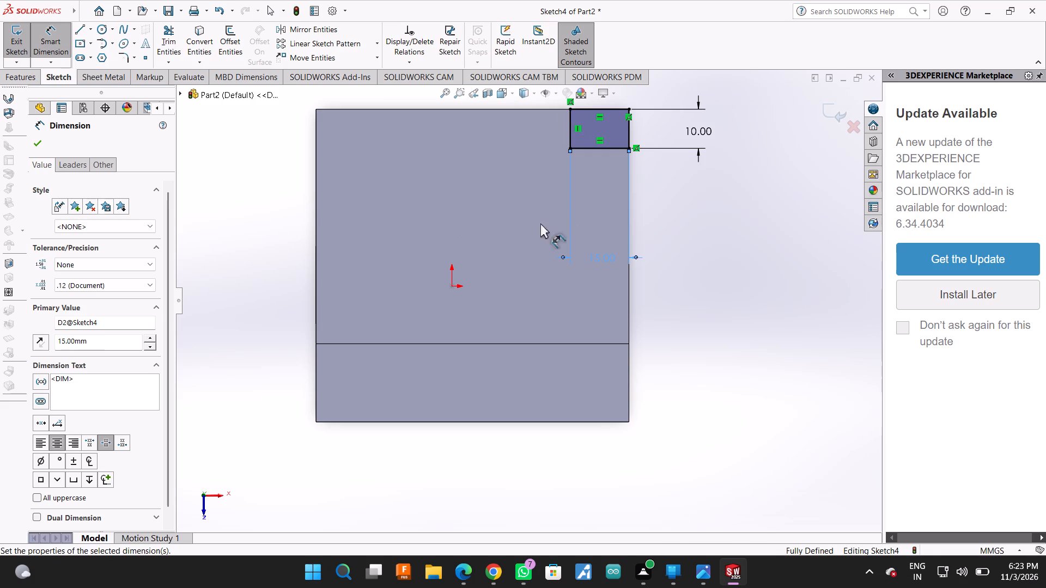
pyautogui.scroll(-2, 644, 269)
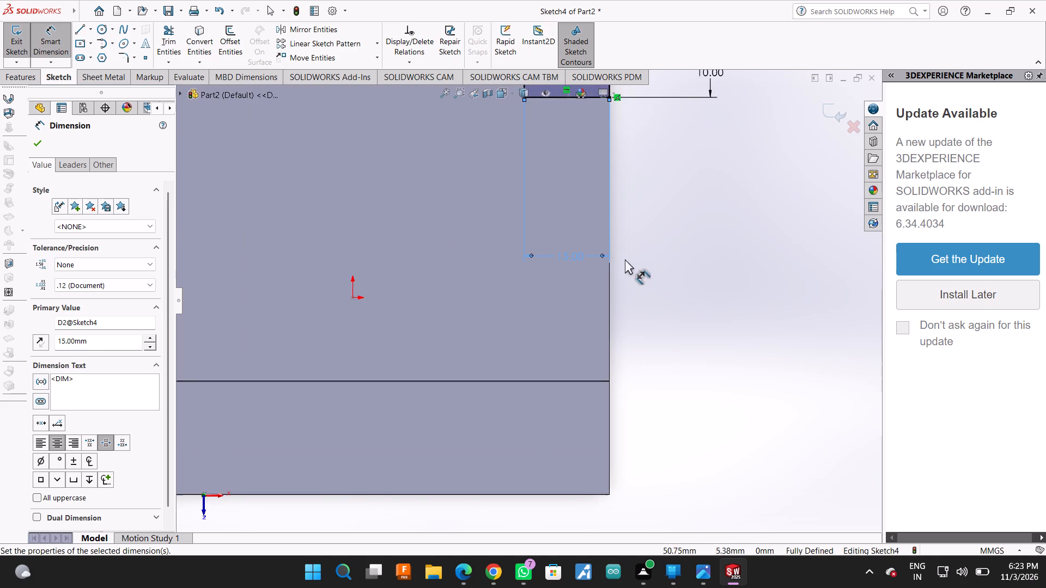
pyautogui.scroll(-3, 605, 255)
pyautogui.scroll(-8, 532, 276)
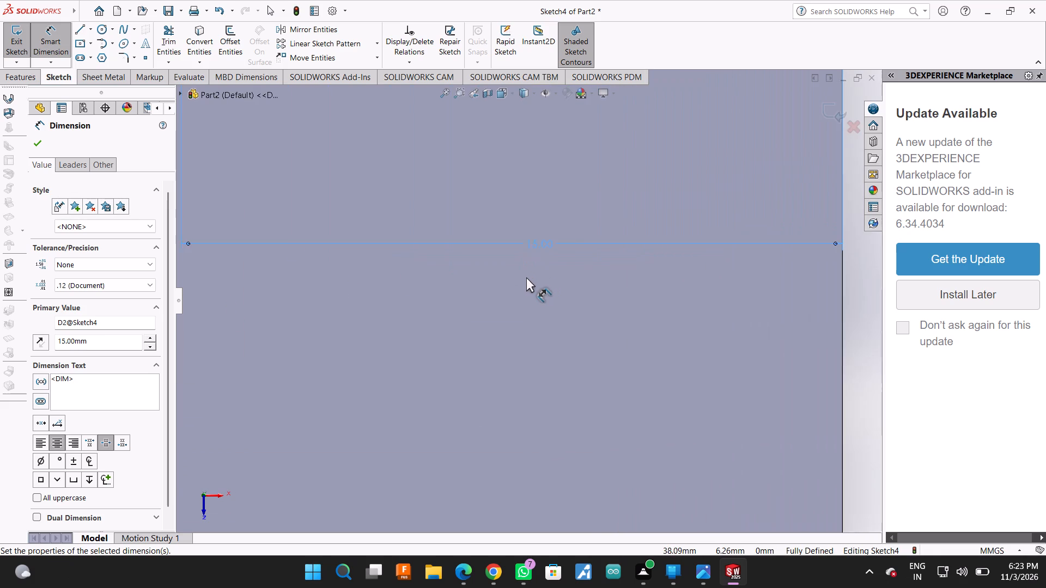
pyautogui.scroll(-7, 591, 238)
pyautogui.scroll(3, 423, 316)
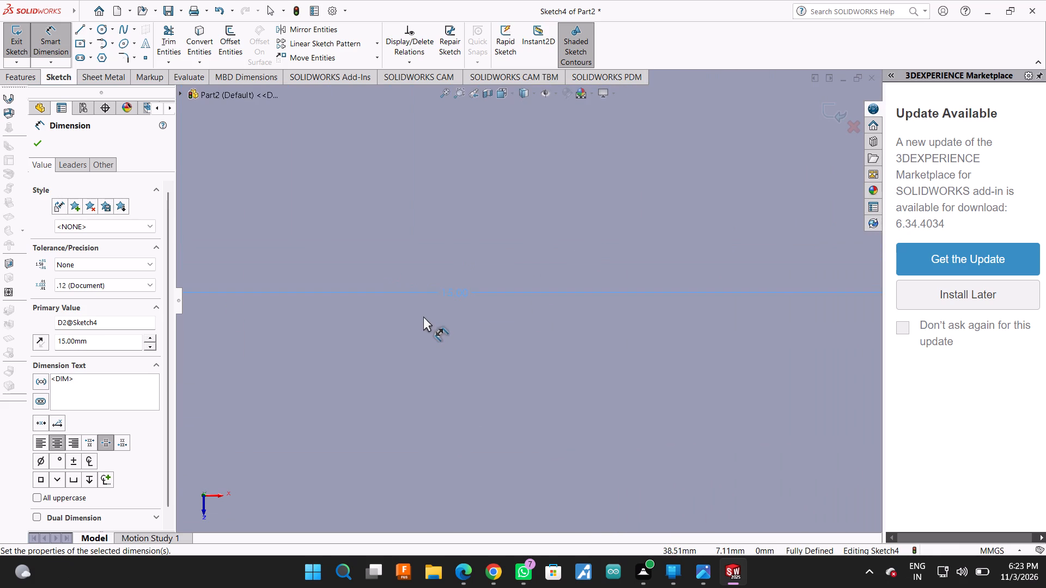
pyautogui.scroll(6, 423, 316)
pyautogui.scroll(9, 792, 366)
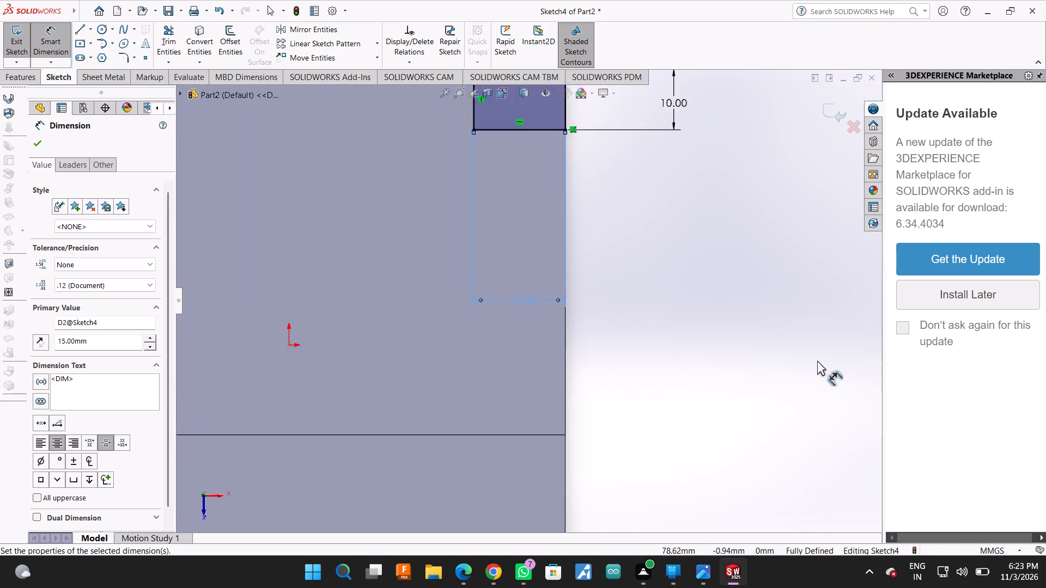
pyautogui.scroll(5, 817, 360)
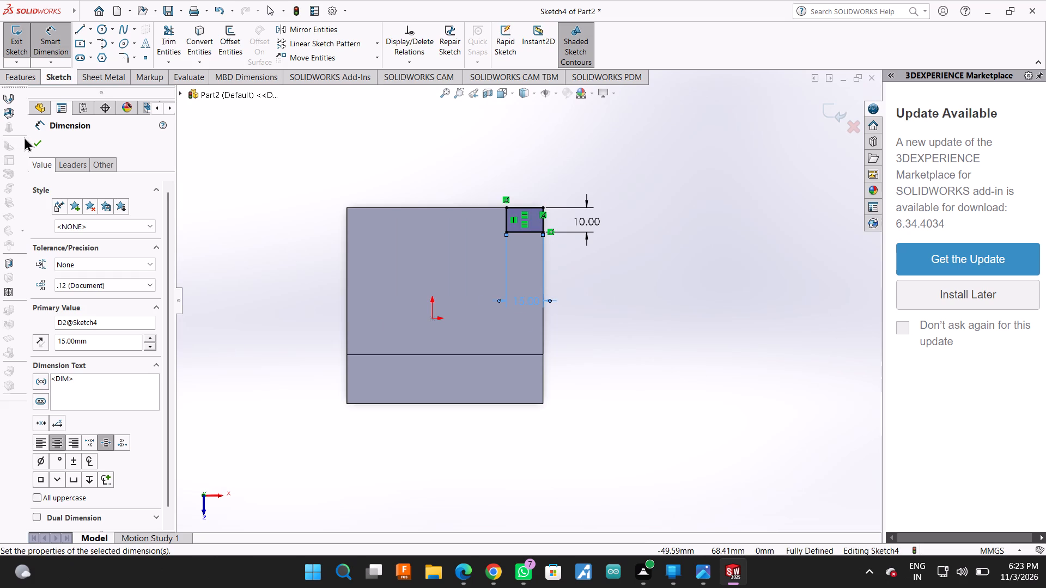
pyautogui.click(33, 139)
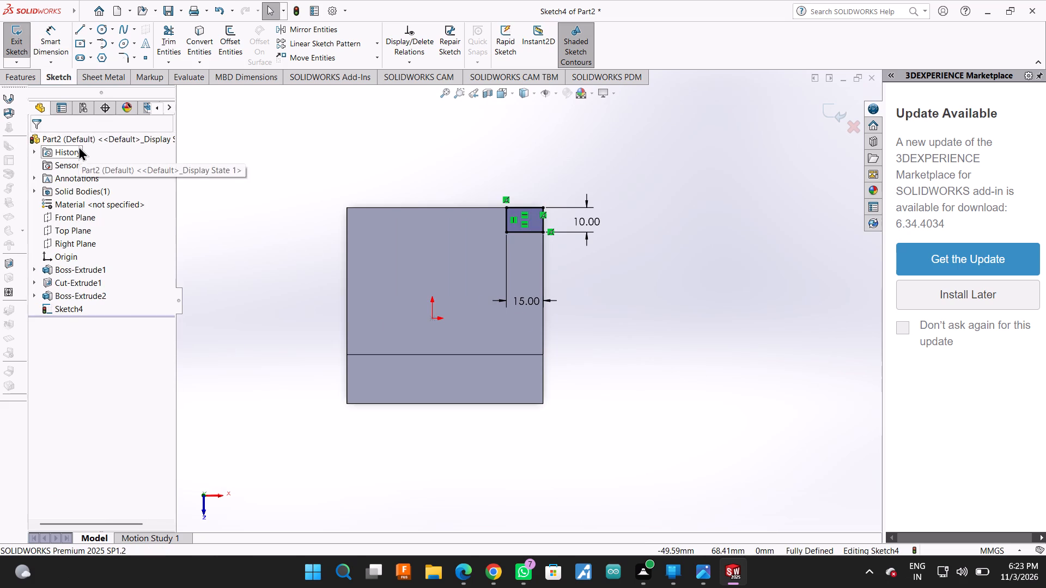
# Cut the 15 by 10 mm corner rectangle 20 mm deep into the block with Extruded Cut.
pyautogui.click(53, 75)
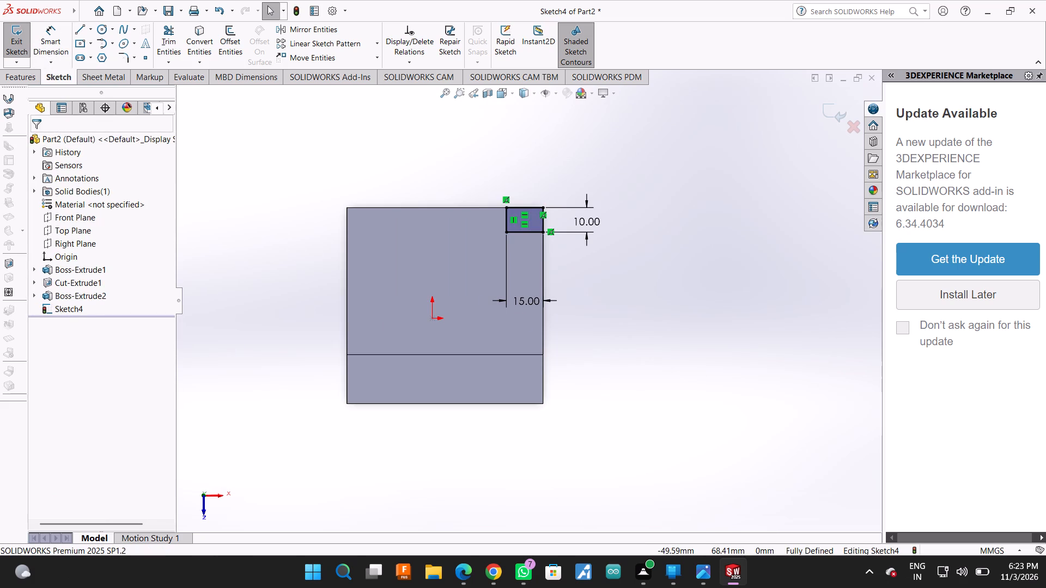
pyautogui.click(19, 76)
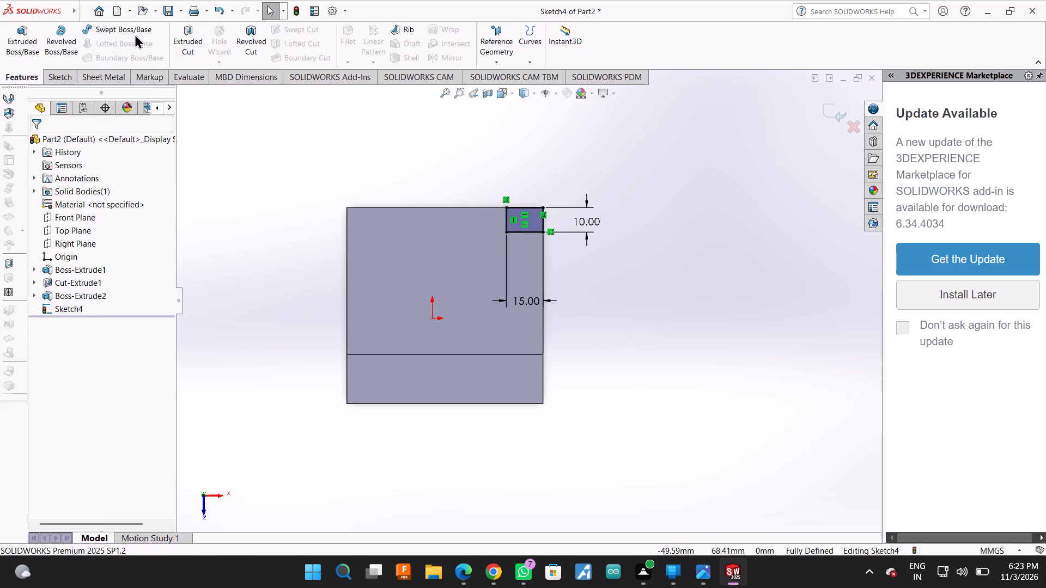
pyautogui.click(203, 29)
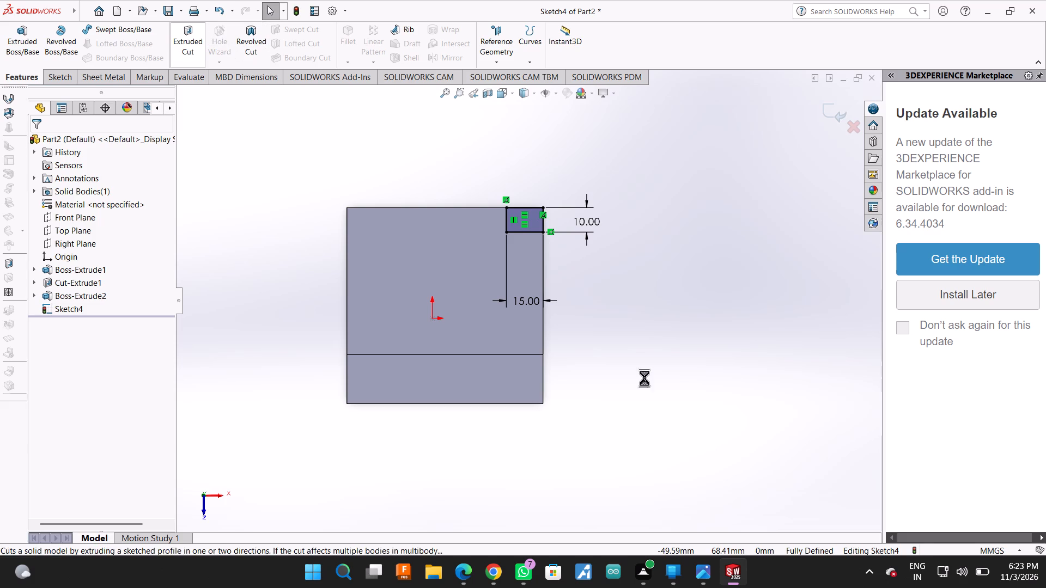
pyautogui.moveTo(616, 432); pyautogui.dragTo(612, 415, button='middle')
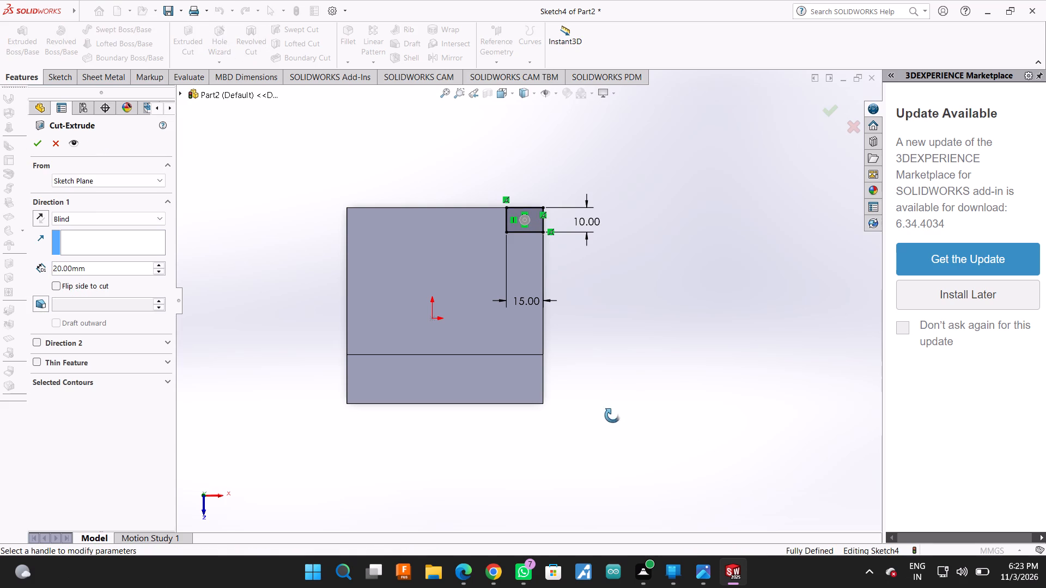
pyautogui.moveTo(612, 415); pyautogui.dragTo(605, 240, button='middle')
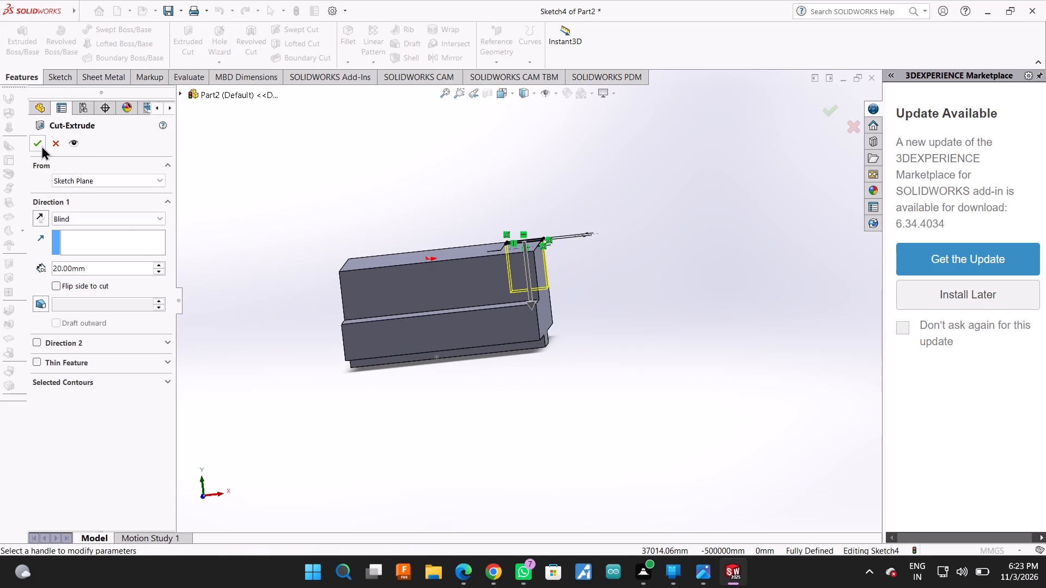
pyautogui.click(40, 146)
# On the raised top face, sketch a 45° line about 68.6 mm long from the notch's inner corner towards the step edge.
pyautogui.moveTo(648, 247); pyautogui.dragTo(682, 369, button='middle')
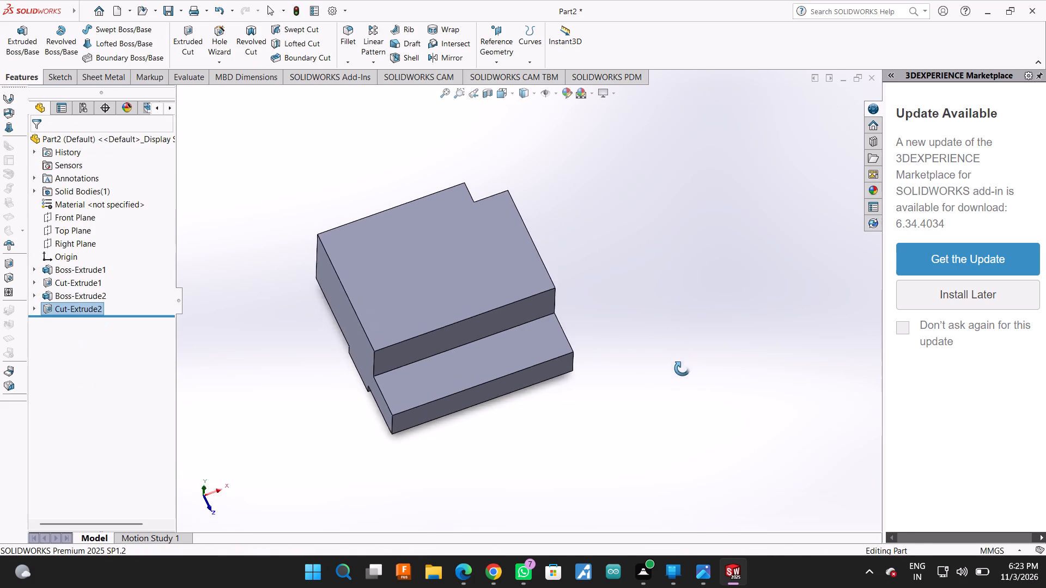
pyautogui.moveTo(682, 369); pyautogui.dragTo(665, 403, button='middle')
pyautogui.click(461, 268)
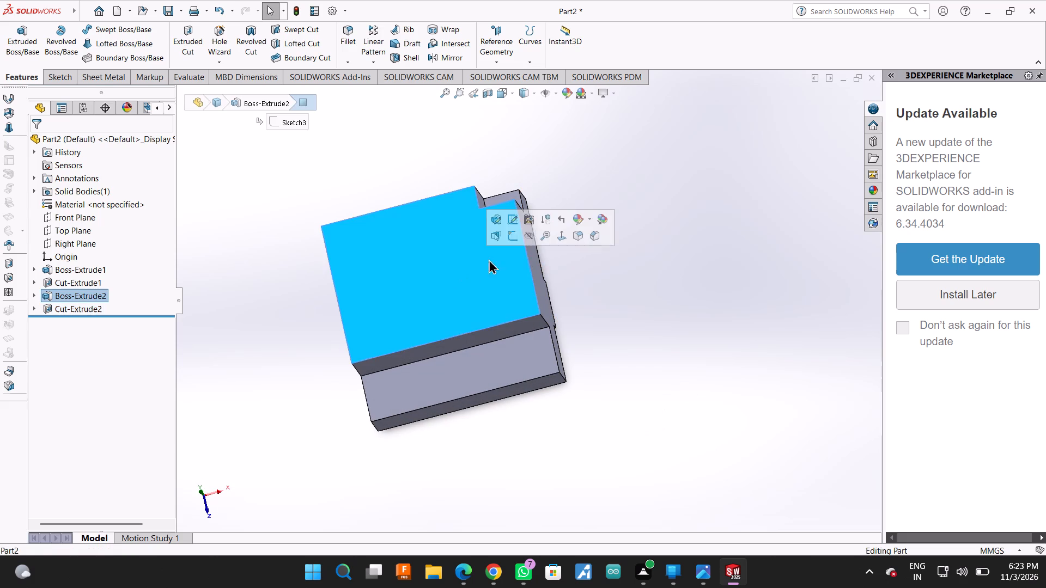
pyautogui.click(515, 236)
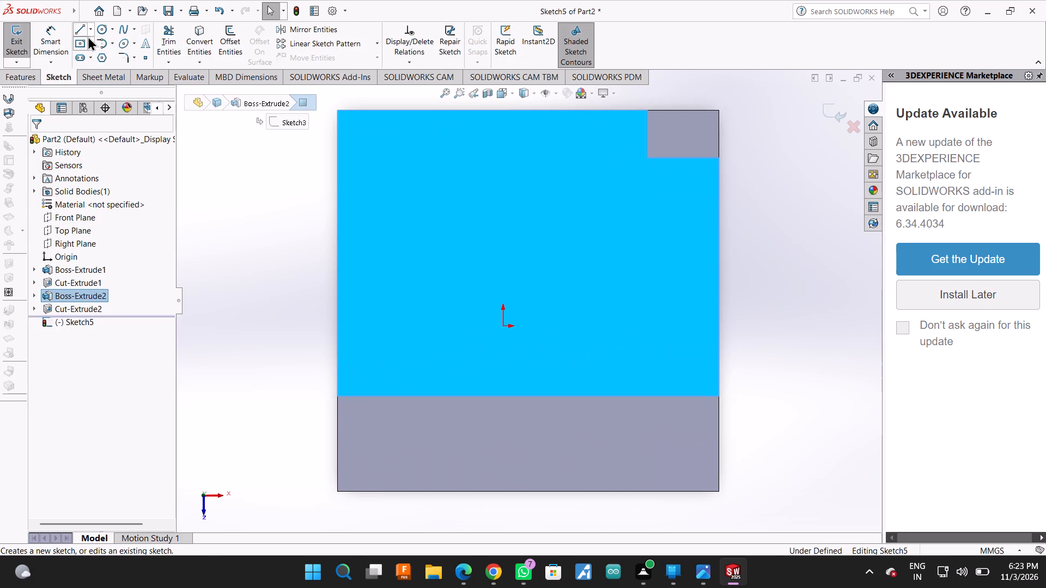
pyautogui.click(81, 36)
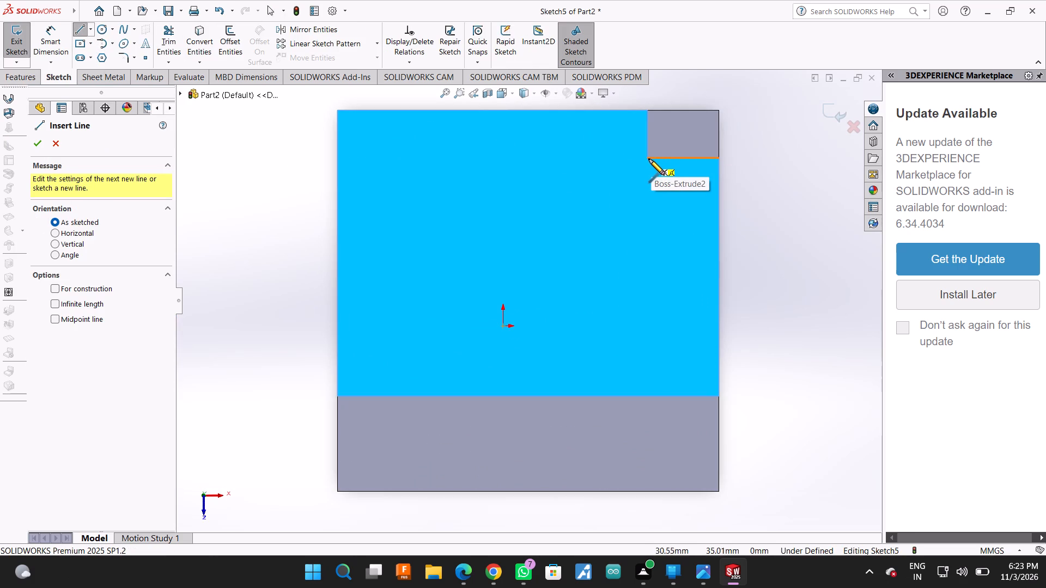
pyautogui.click(644, 159)
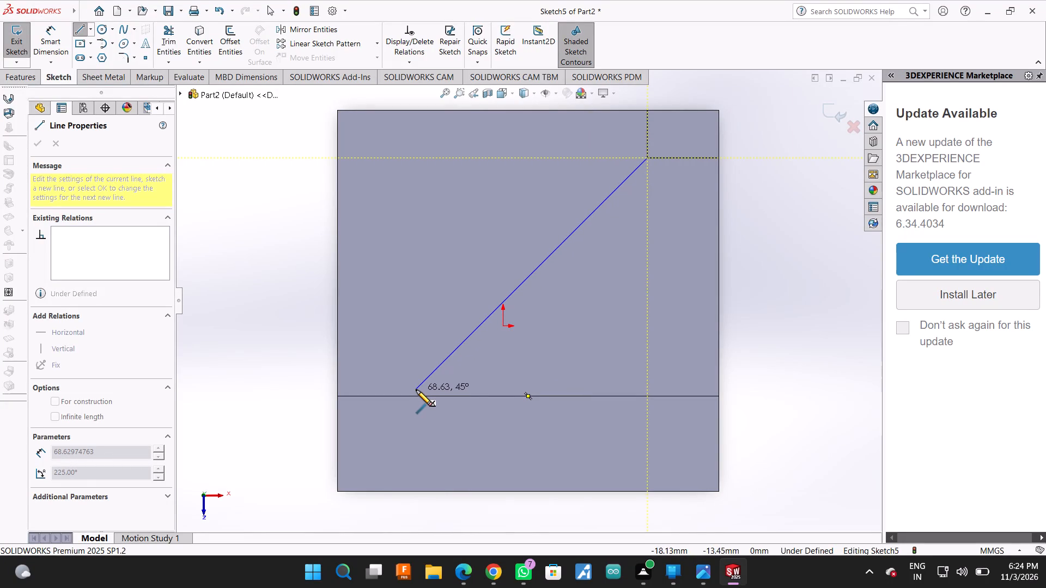
pyautogui.click(416, 390)
pyautogui.press('Escape')
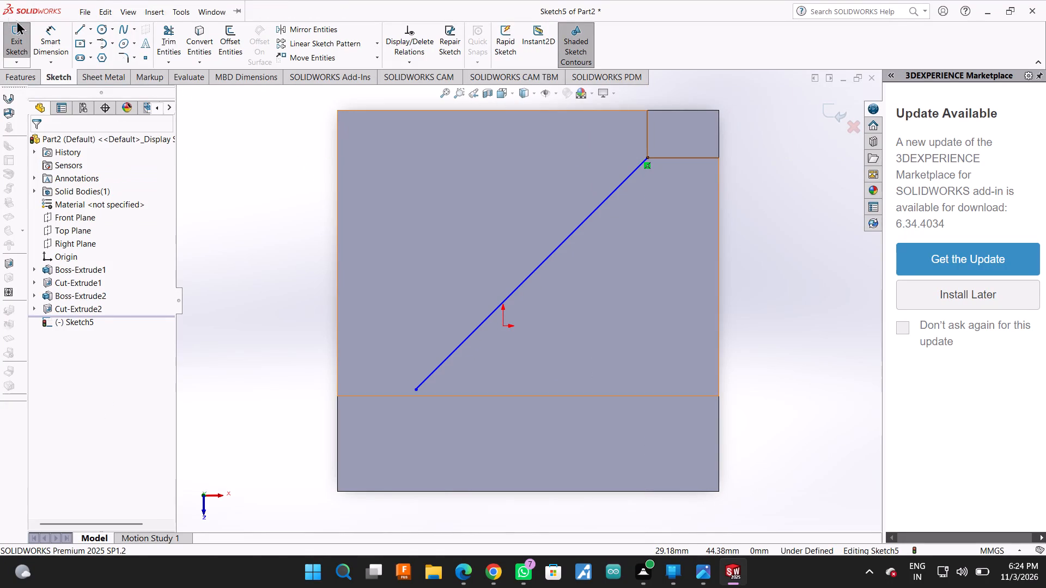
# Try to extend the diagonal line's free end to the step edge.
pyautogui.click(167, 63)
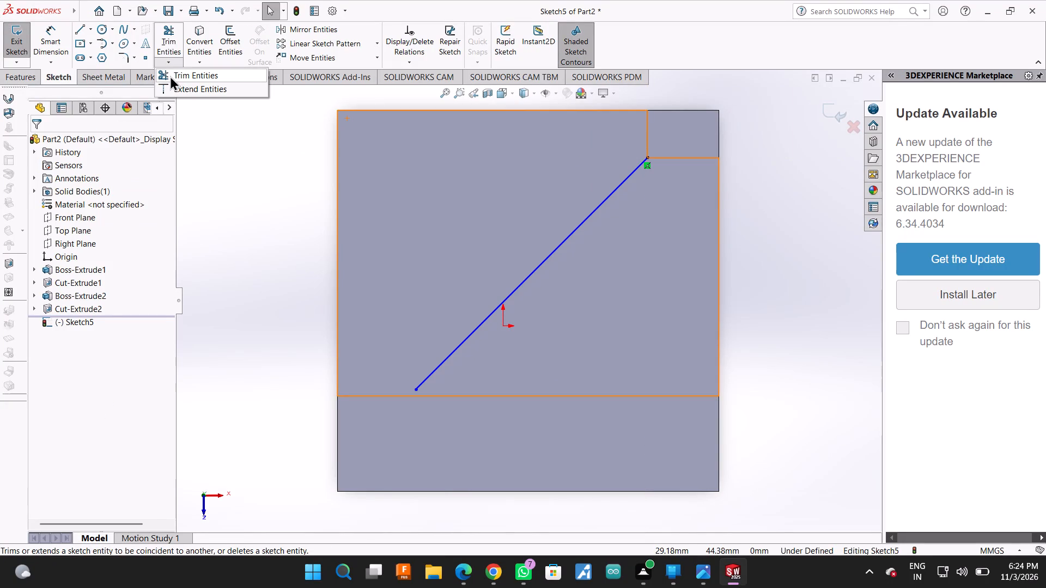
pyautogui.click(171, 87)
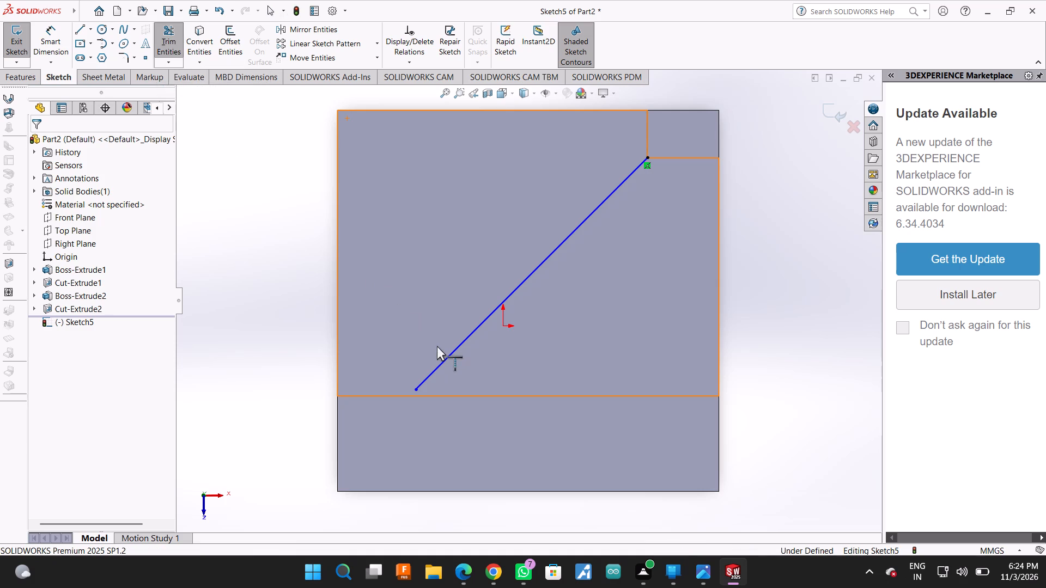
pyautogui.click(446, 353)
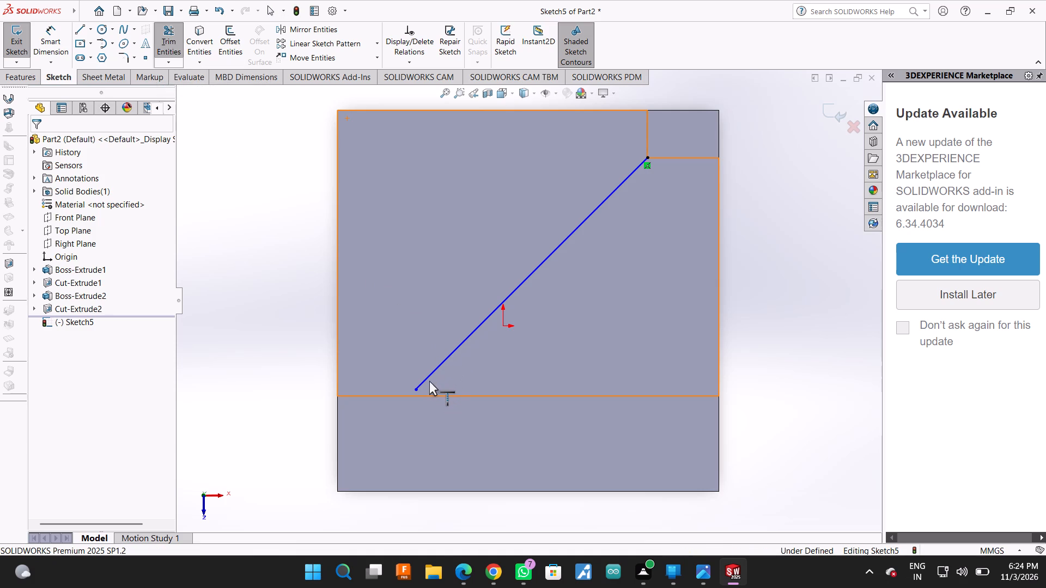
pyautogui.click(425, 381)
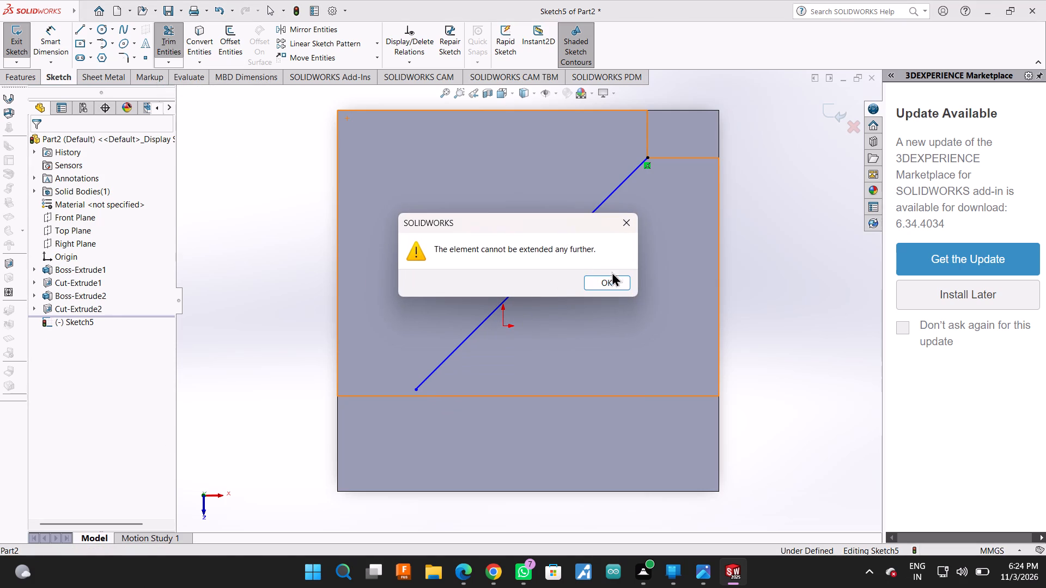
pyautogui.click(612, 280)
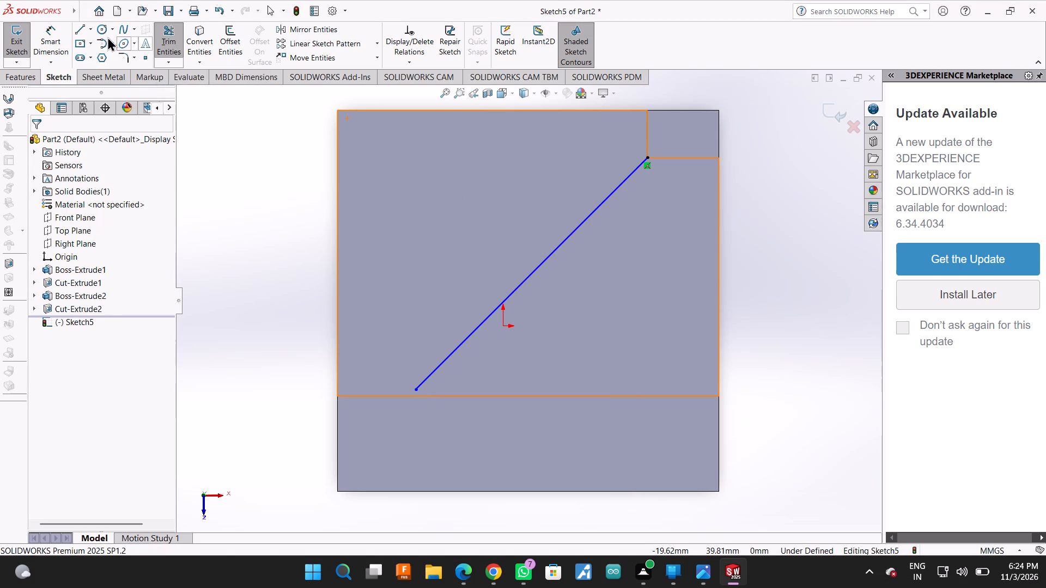
# Sketch connected lines from the notch's inner corner along its 15 mm edge, 50 mm down the block's side, and about 67.4 mm along the step edge.
pyautogui.click(76, 30)
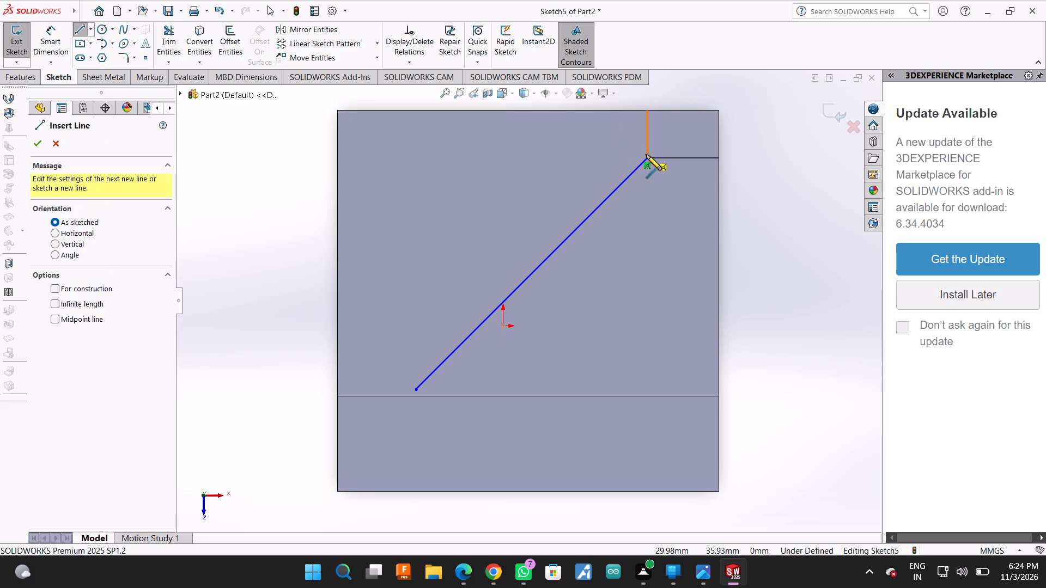
pyautogui.click(645, 157)
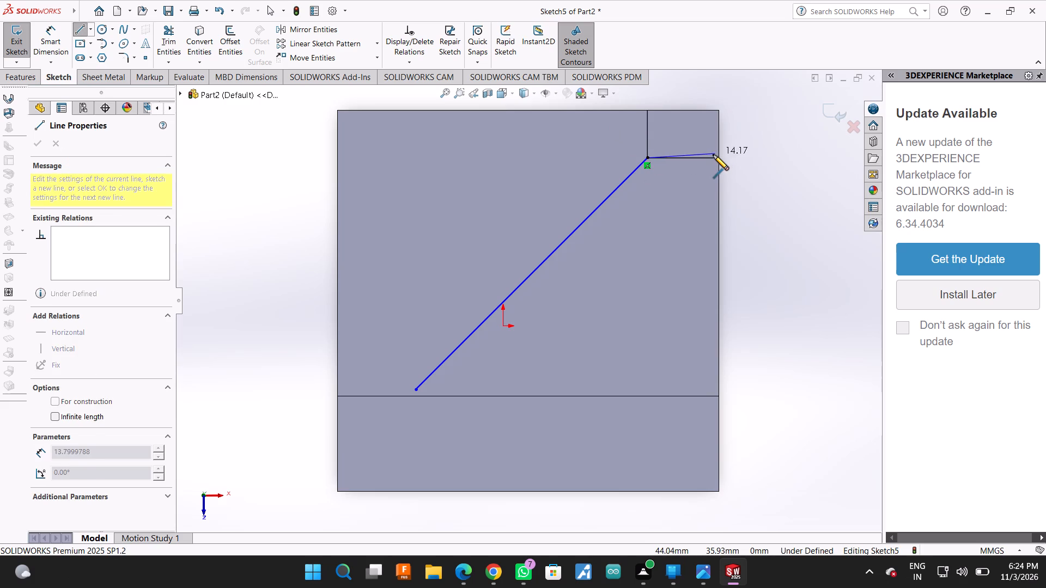
pyautogui.click(717, 157)
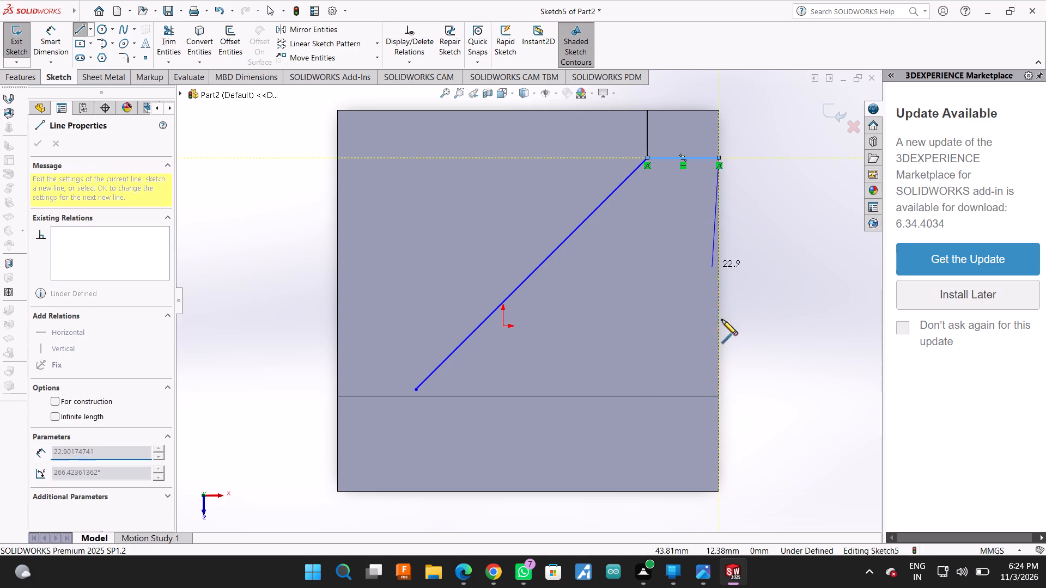
pyautogui.click(717, 397)
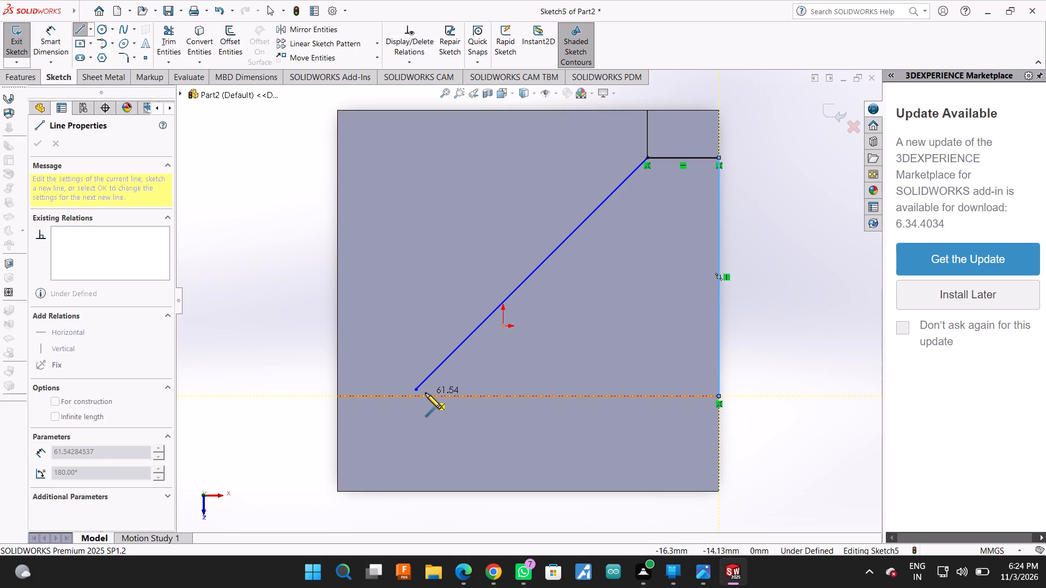
pyautogui.click(398, 394)
pyautogui.press('Escape')
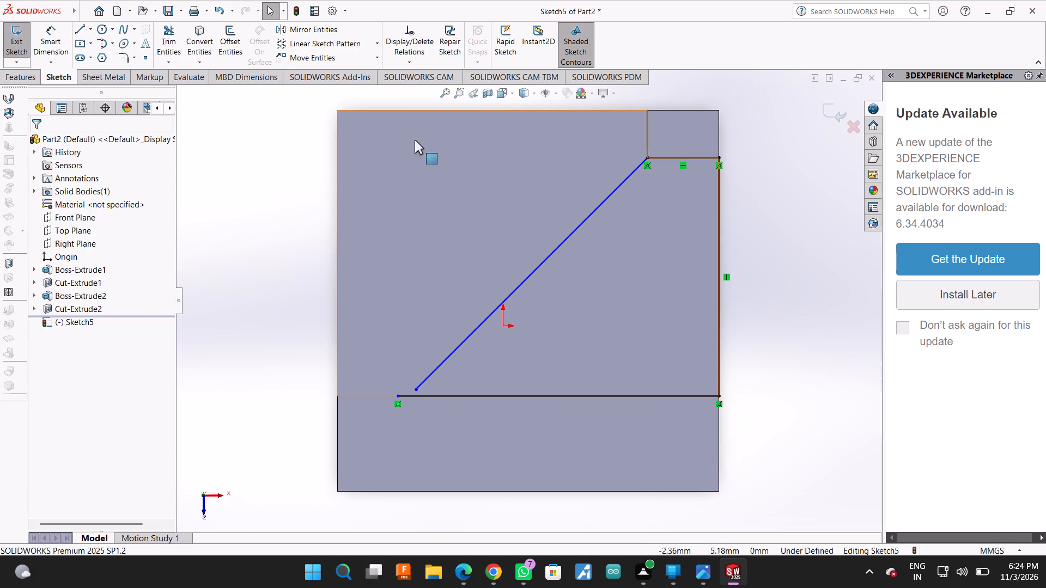
# Extend the diagonal line to meet the horizontal line on the step edge.
pyautogui.click(173, 61)
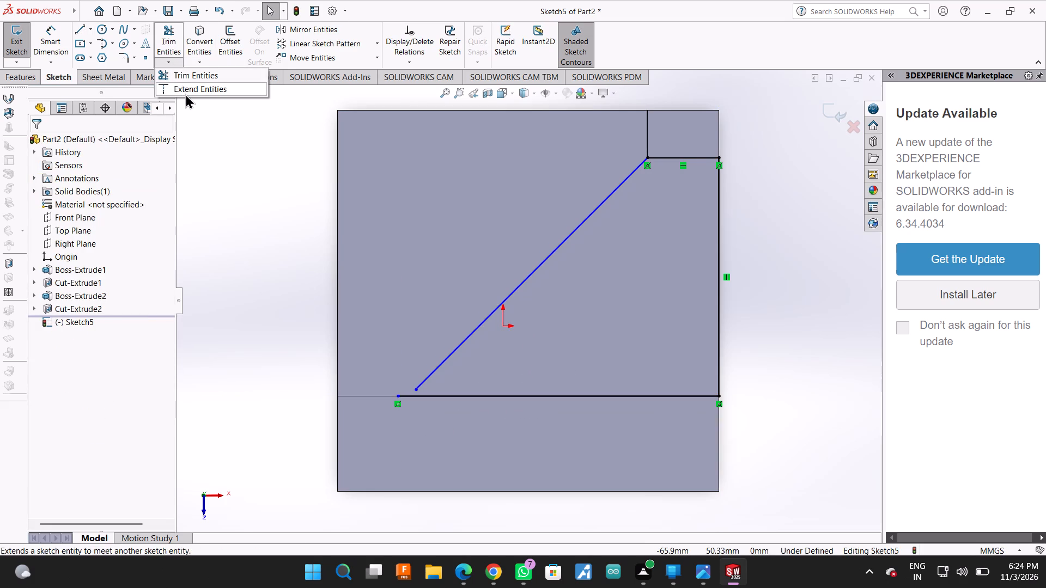
pyautogui.click(185, 94)
pyautogui.click(537, 272)
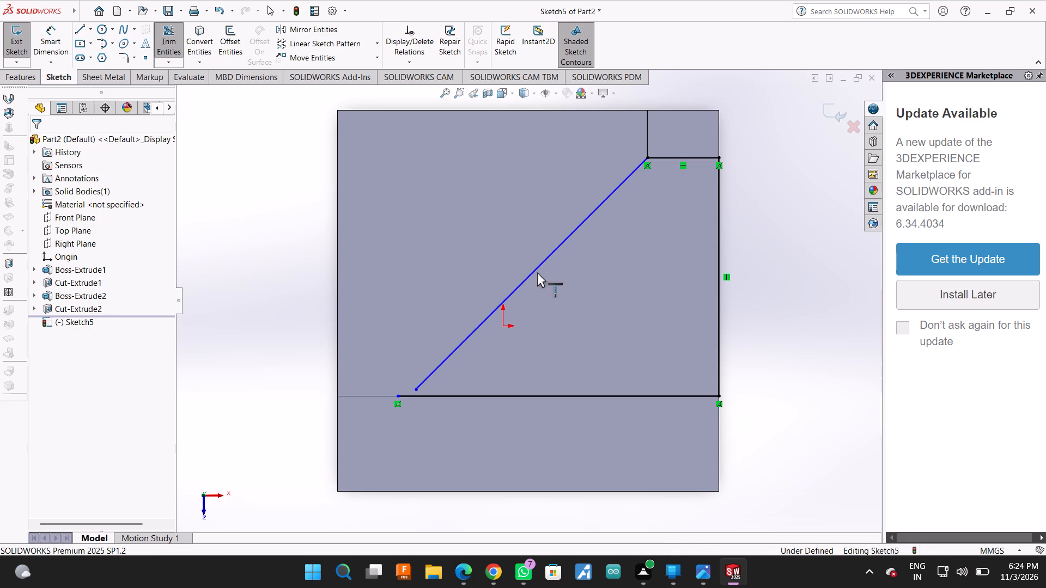
pyautogui.click(530, 270)
pyautogui.click(532, 271)
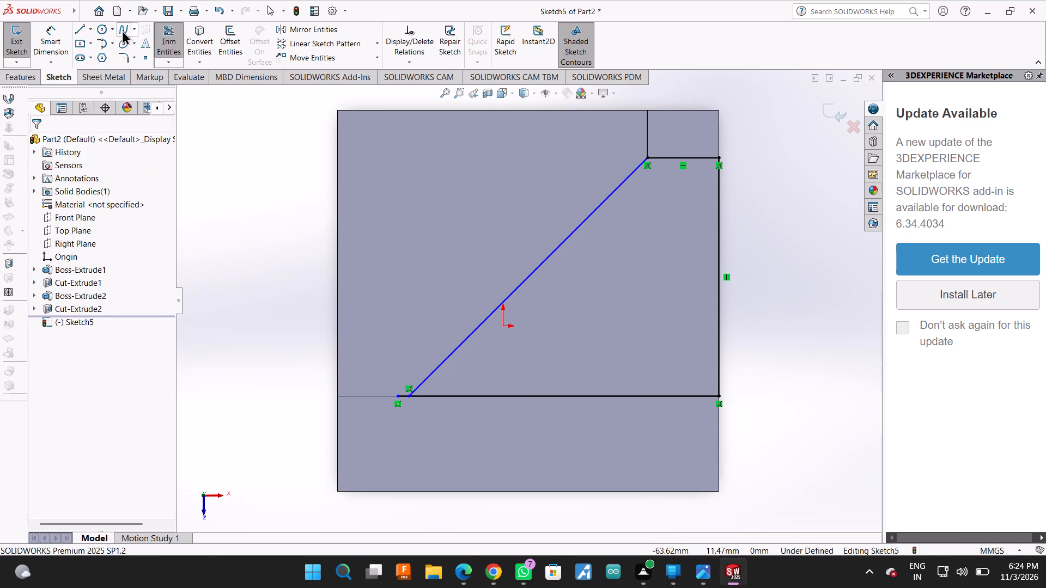
# Trim the short piece of the horizontal line that overhangs the diagonal line.
pyautogui.click(166, 30)
pyautogui.moveTo(395, 375); pyautogui.dragTo(402, 412)
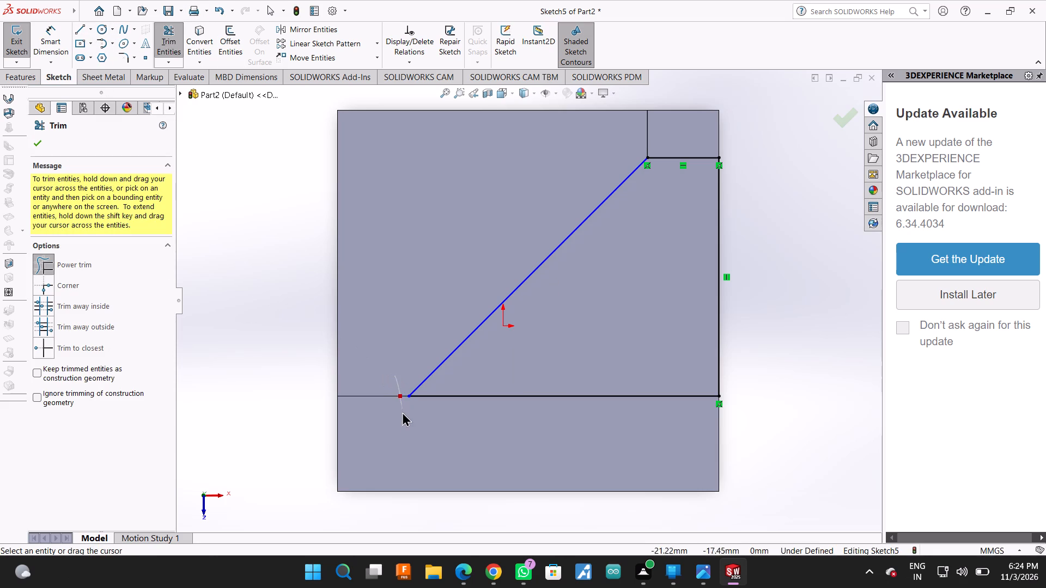
pyautogui.moveTo(402, 412); pyautogui.dragTo(403, 414)
# Dimension the distance from the raised face's lower left corner to the diagonal line's lower end as 15 mm.
pyautogui.click(57, 35)
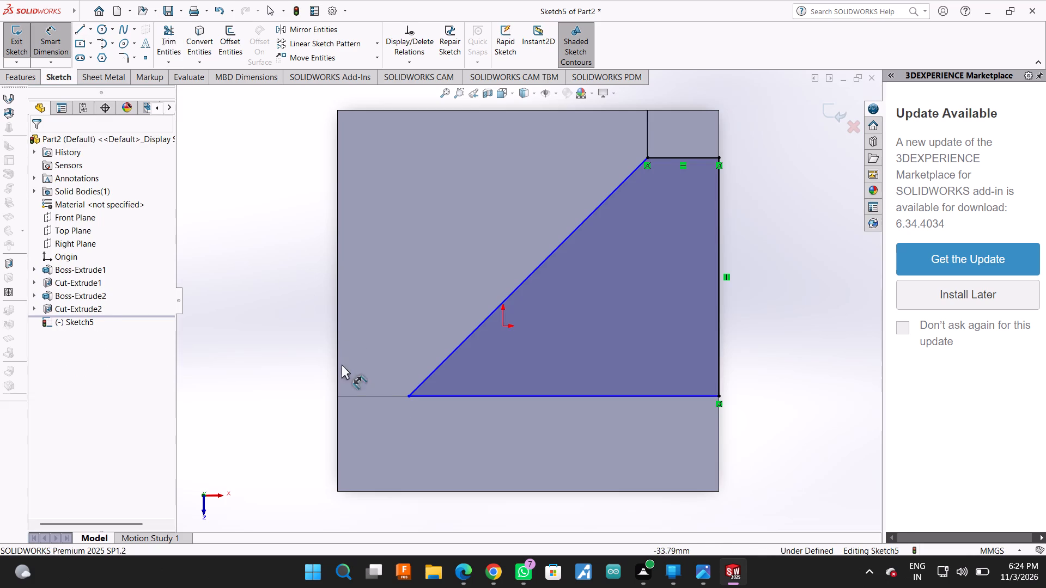
pyautogui.click(338, 395)
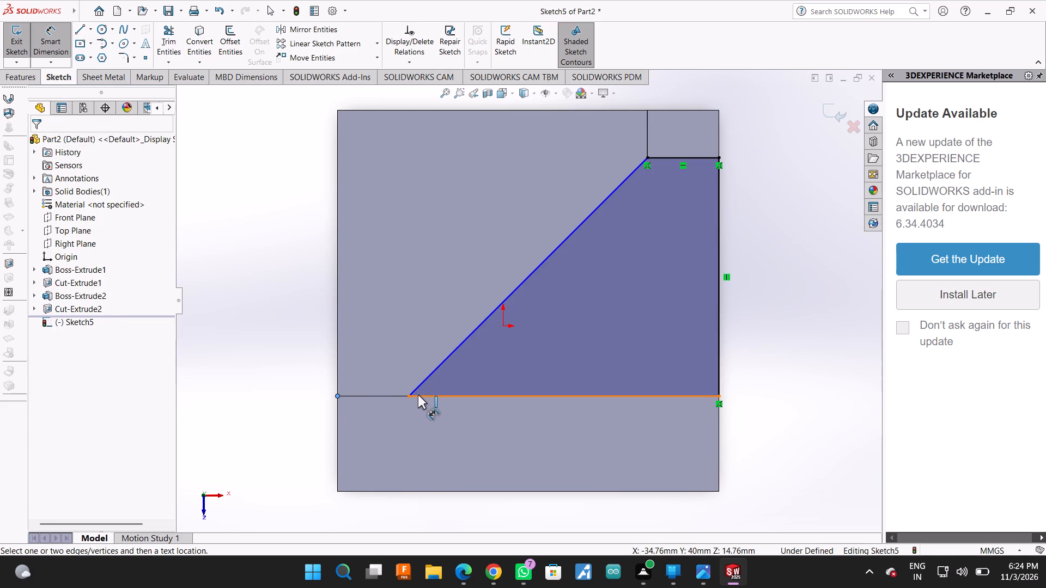
pyautogui.click(408, 394)
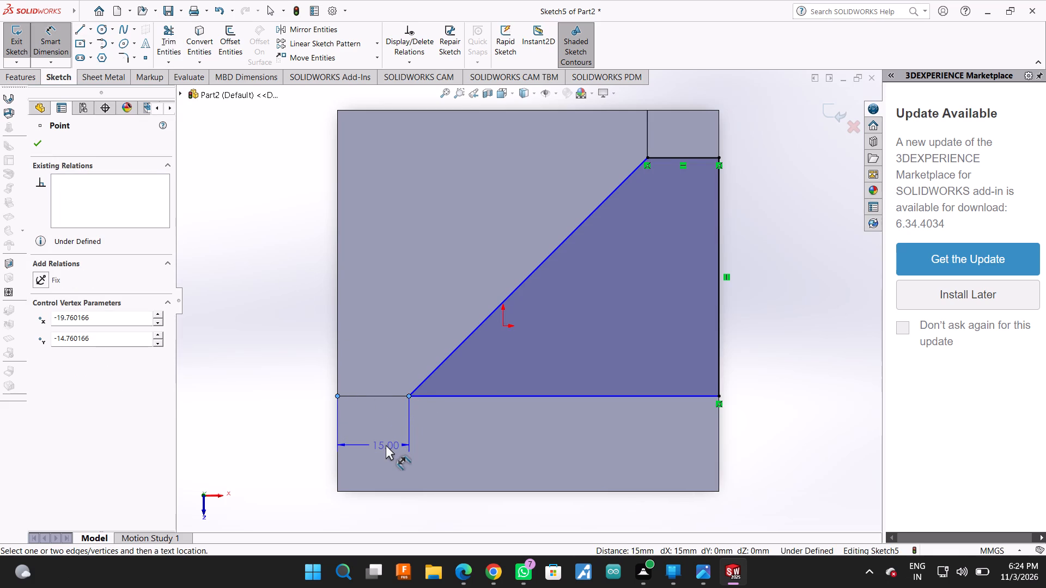
pyautogui.click(386, 445)
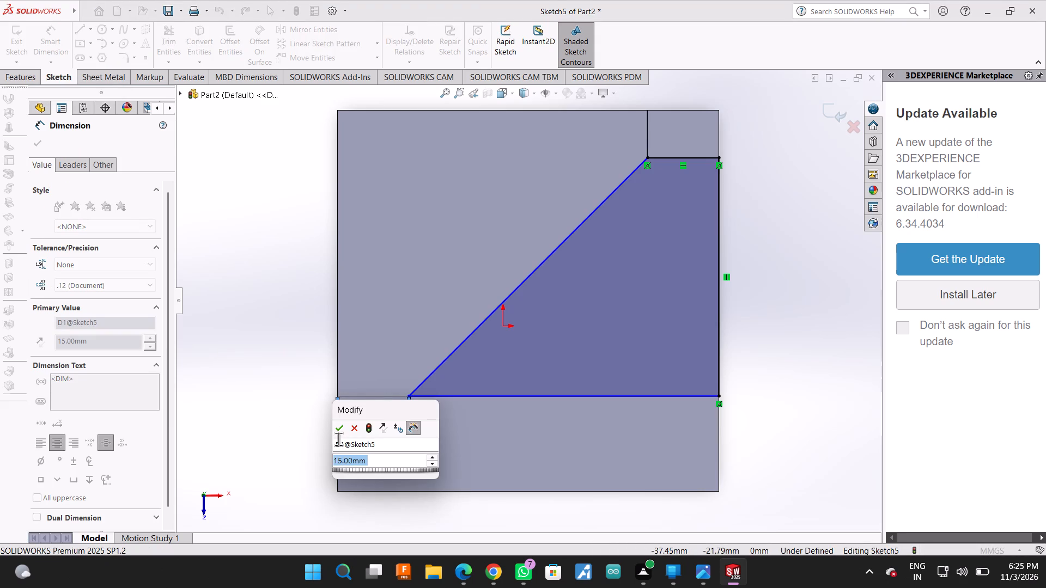
pyautogui.click(335, 427)
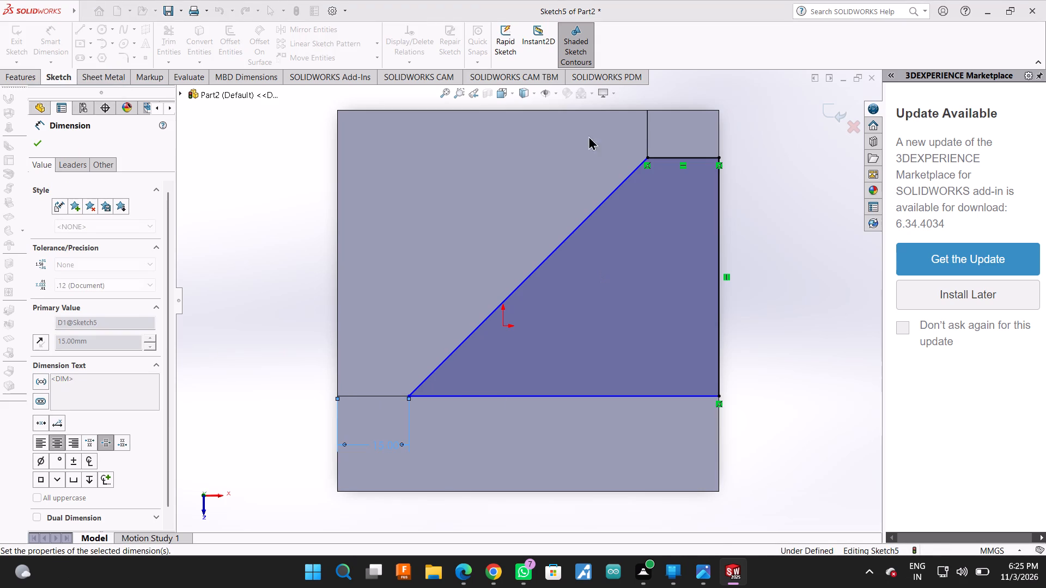
pyautogui.click(39, 151)
# Cut the closed diagonal-sided profile 20 mm deep with Extruded Cut.
pyautogui.click(20, 81)
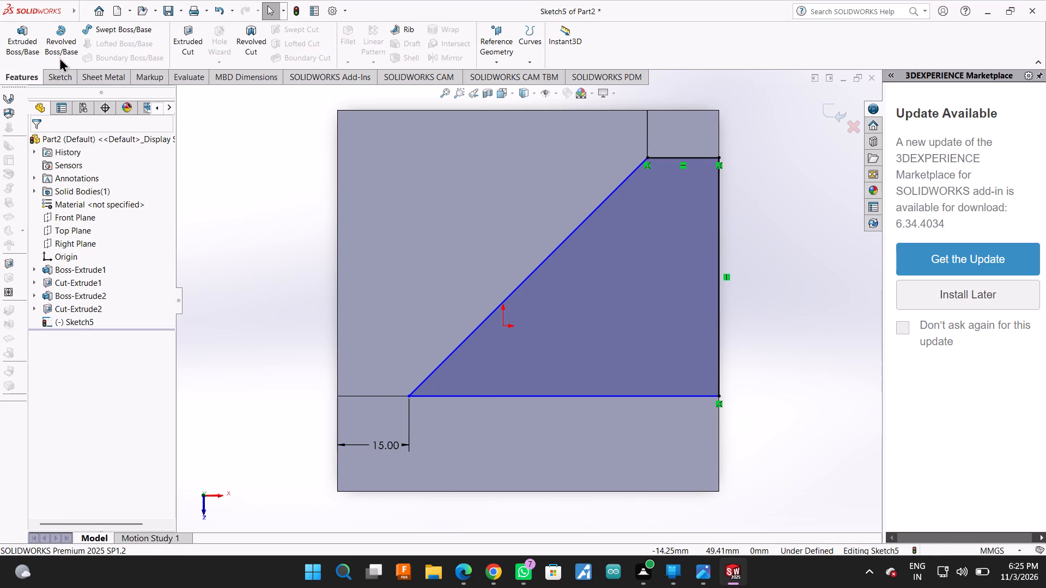
pyautogui.click(177, 37)
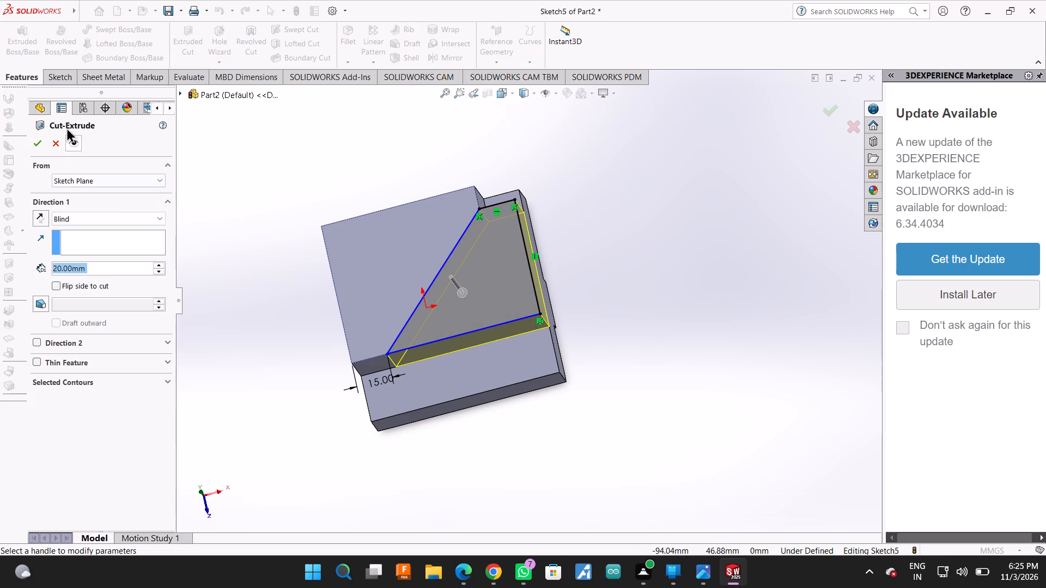
pyautogui.click(45, 139)
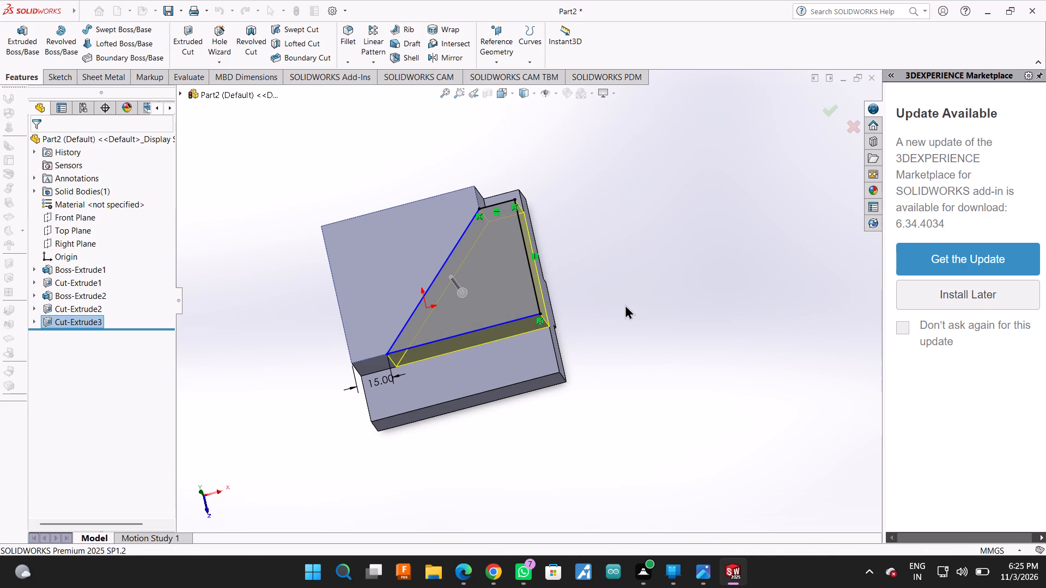
# Start a new sketch on the flat back face of the block.
pyautogui.moveTo(625, 304); pyautogui.dragTo(650, 284, button='middle')
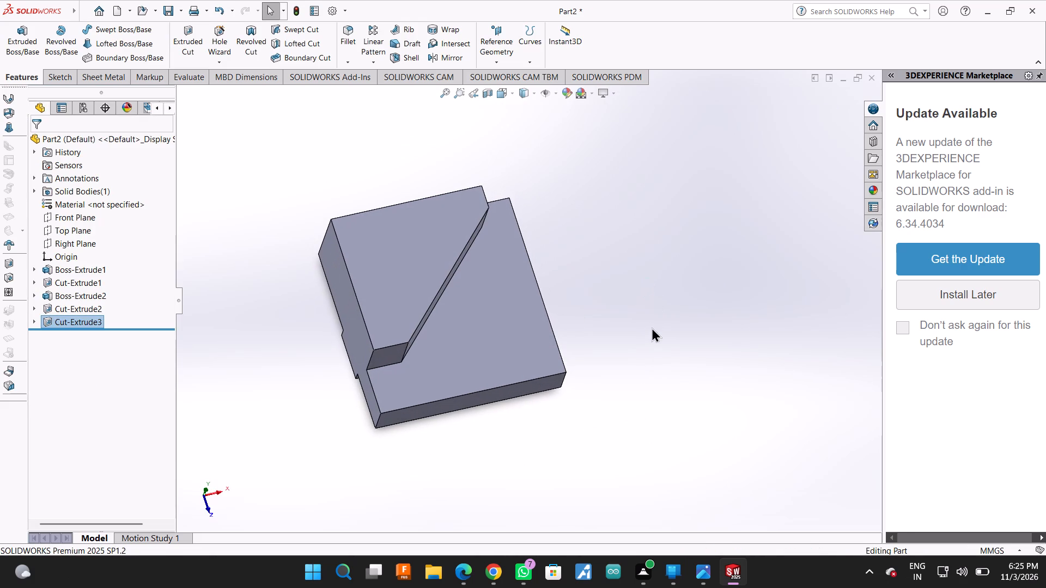
pyautogui.click(399, 265)
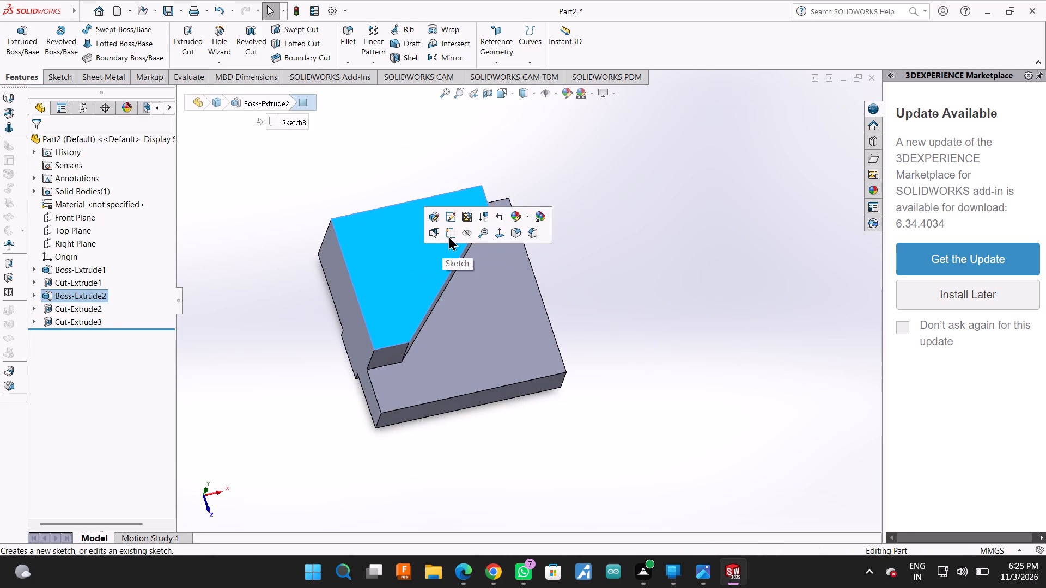
pyautogui.click(612, 289)
pyautogui.moveTo(454, 384); pyautogui.dragTo(437, 303, button='middle')
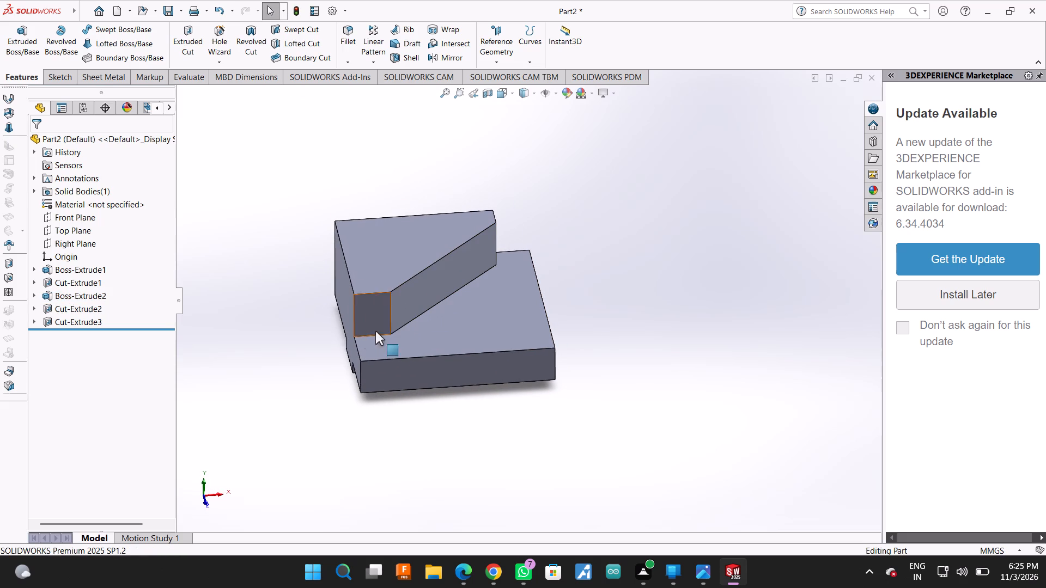
pyautogui.moveTo(313, 314); pyautogui.dragTo(369, 332, button='middle')
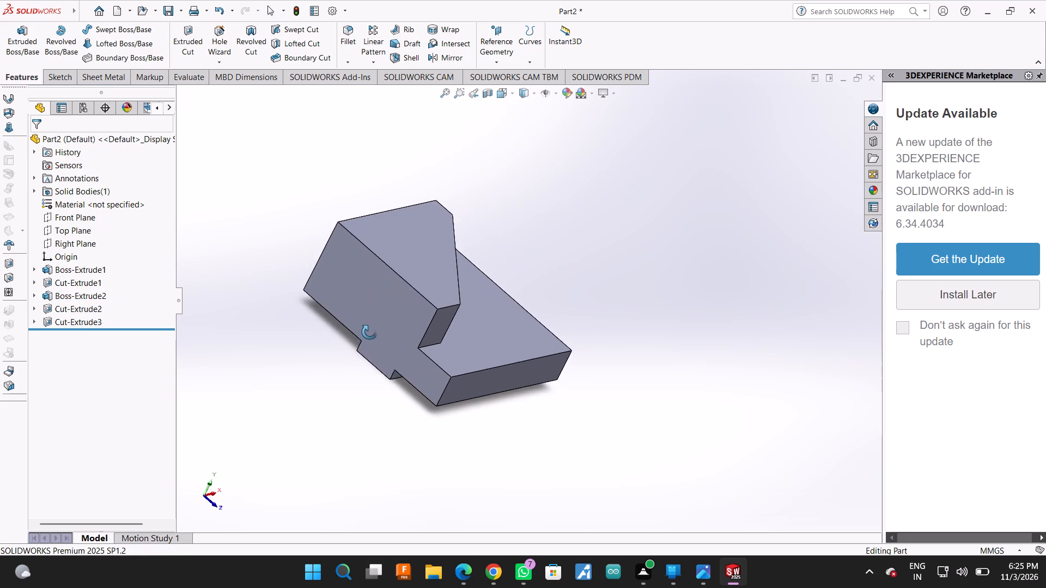
pyautogui.moveTo(369, 332); pyautogui.dragTo(582, 575, button='middle')
pyautogui.moveTo(568, 581); pyautogui.dragTo(449, 587, button='middle')
pyautogui.moveTo(536, 425); pyautogui.dragTo(467, 480, button='middle')
pyautogui.click(481, 305)
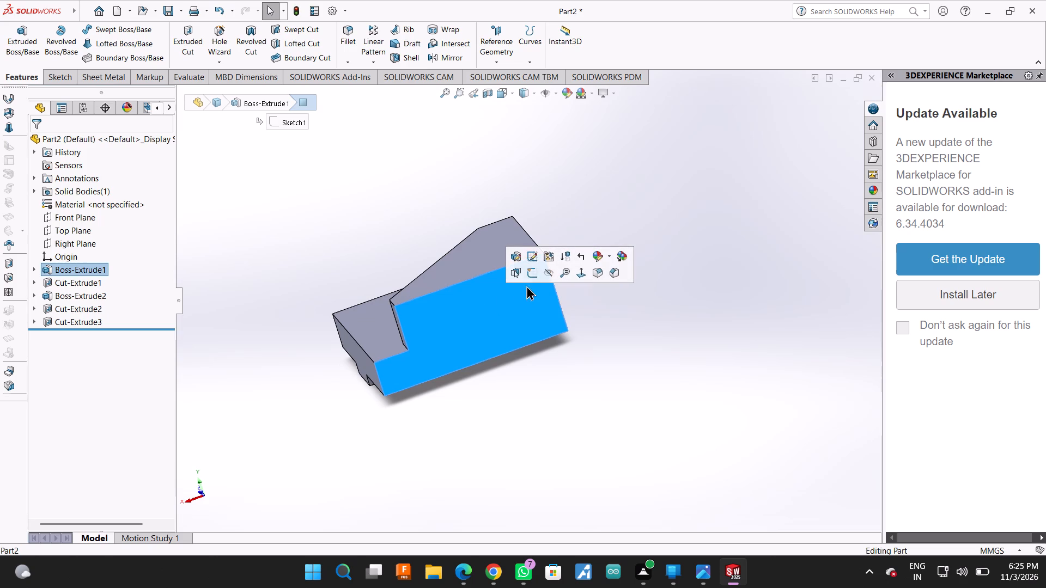
pyautogui.click(536, 272)
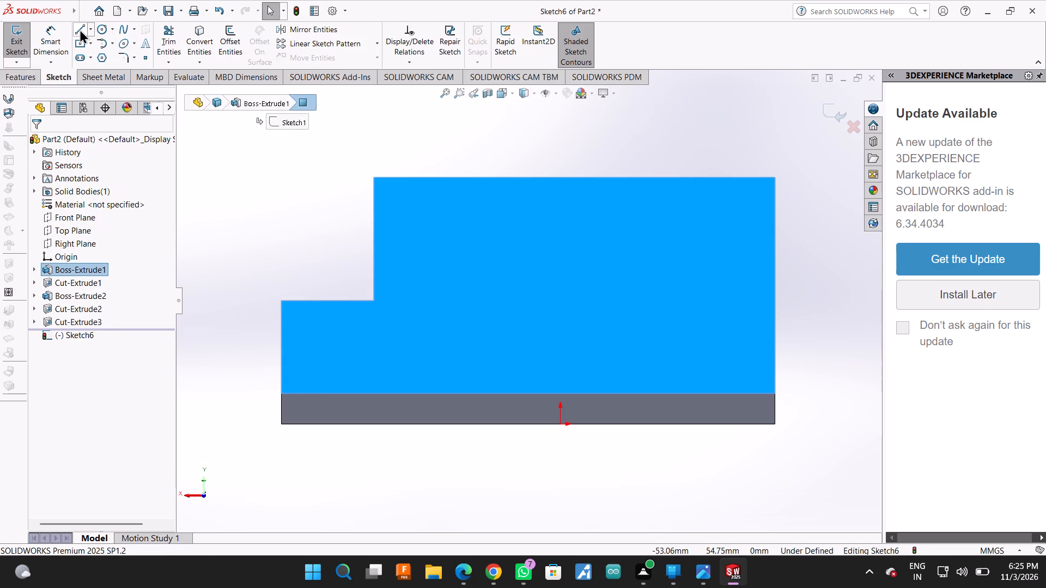
# Draw a horizontal line about 27.6 mm long along the back face's top edge, starting at its upper right corner.
pyautogui.click(80, 29)
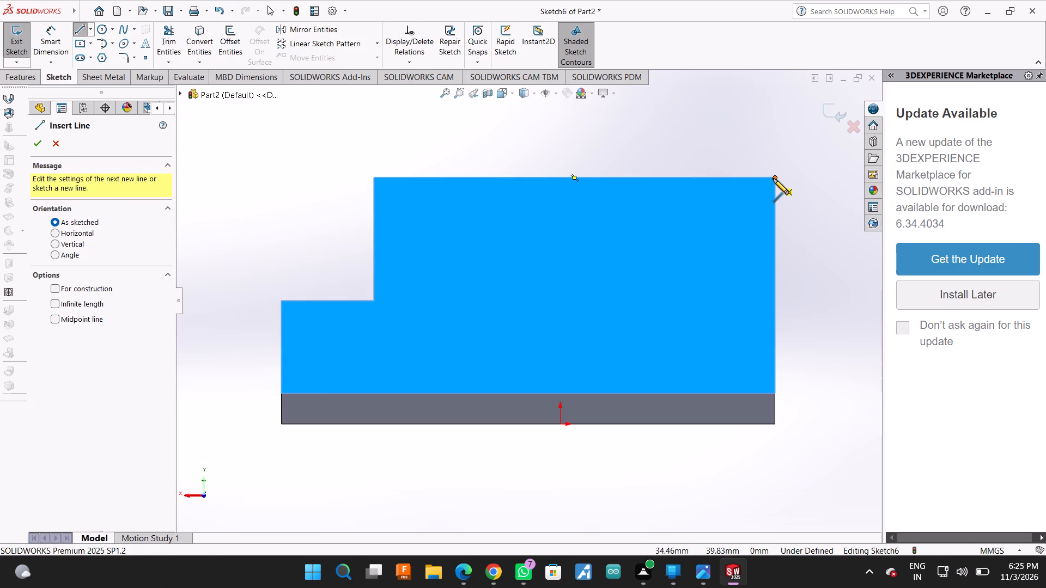
pyautogui.click(773, 179)
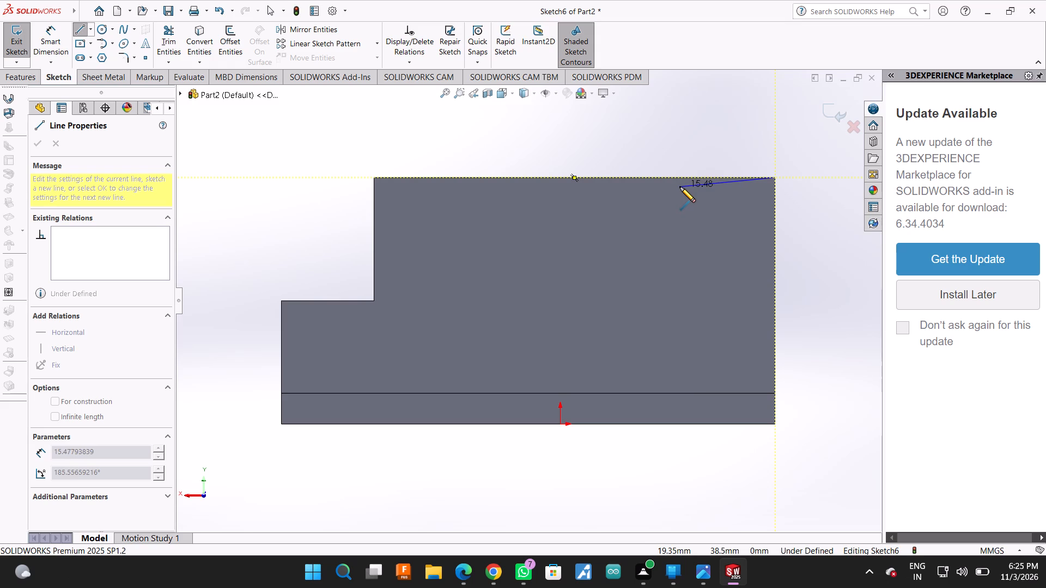
pyautogui.click(605, 177)
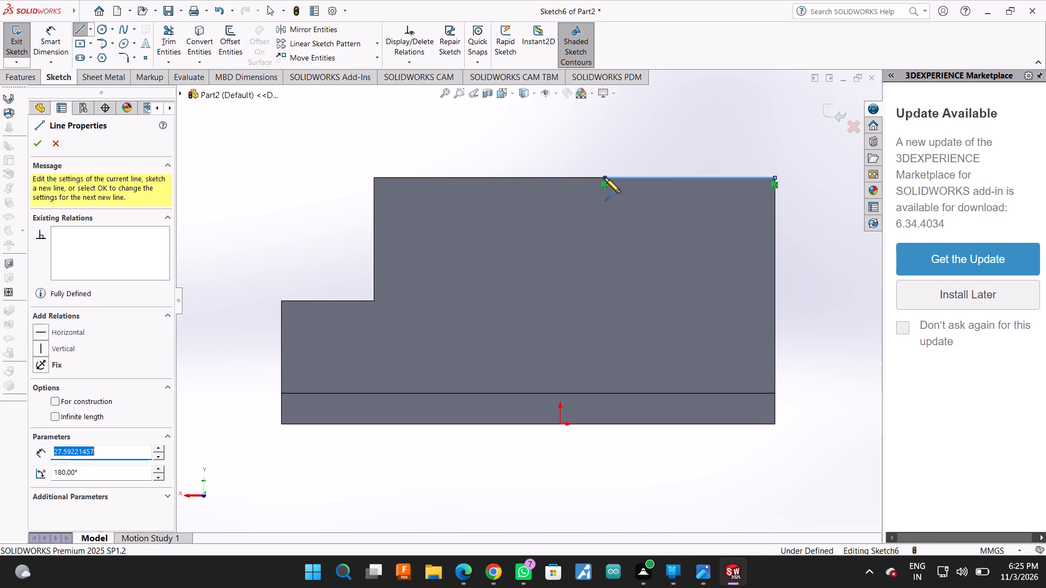
pyautogui.press('Escape')
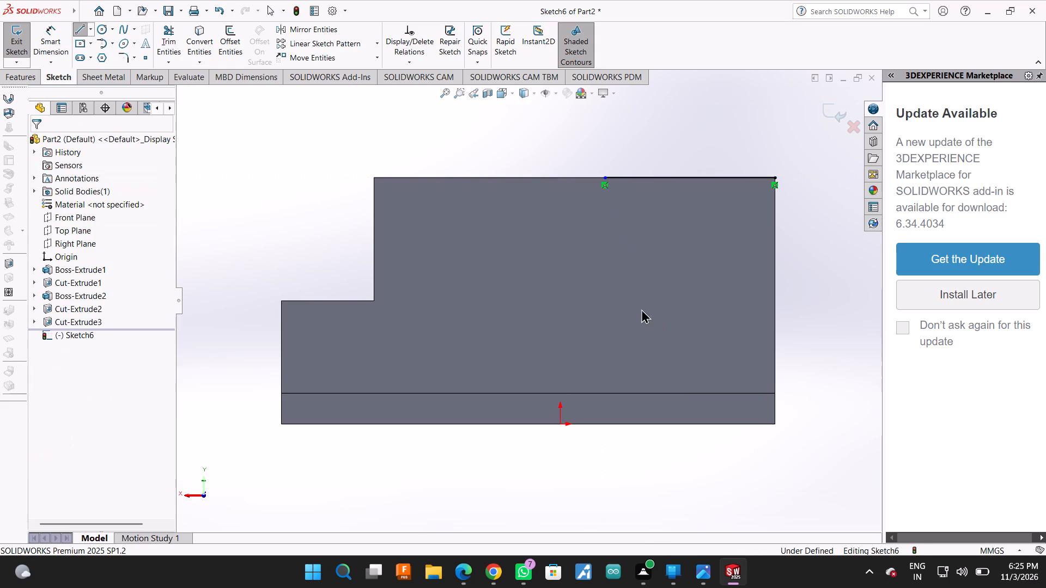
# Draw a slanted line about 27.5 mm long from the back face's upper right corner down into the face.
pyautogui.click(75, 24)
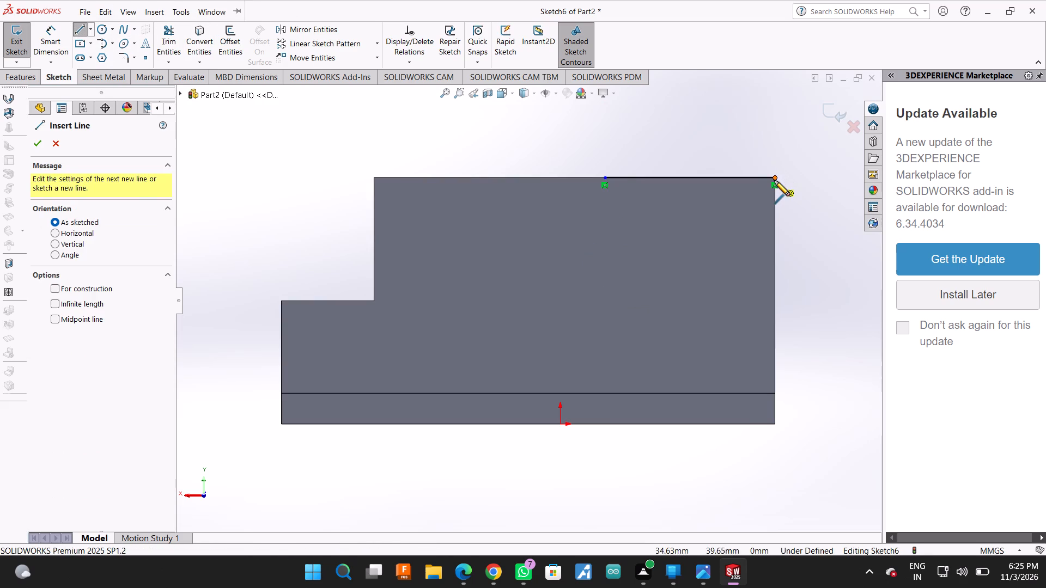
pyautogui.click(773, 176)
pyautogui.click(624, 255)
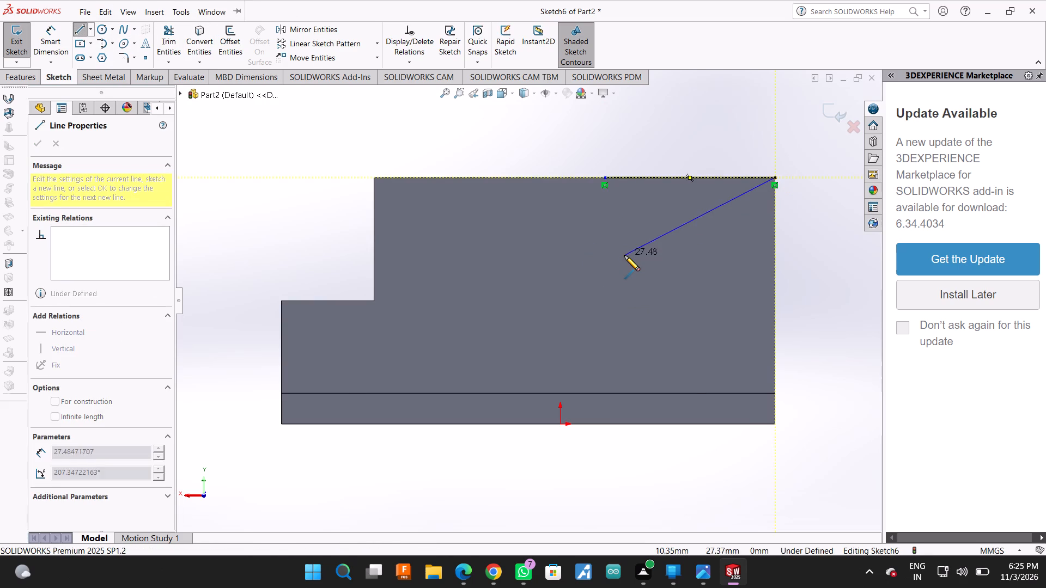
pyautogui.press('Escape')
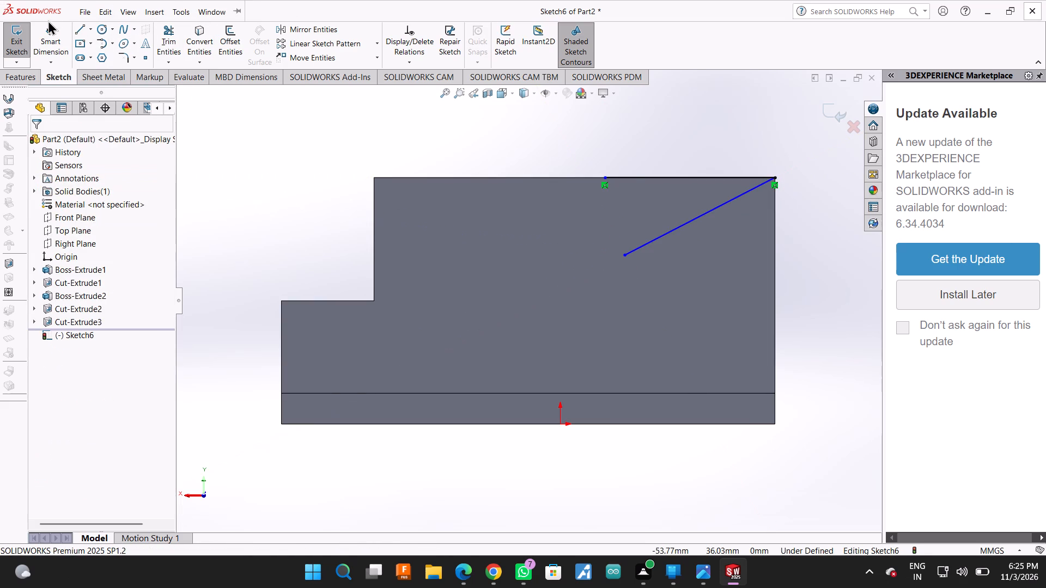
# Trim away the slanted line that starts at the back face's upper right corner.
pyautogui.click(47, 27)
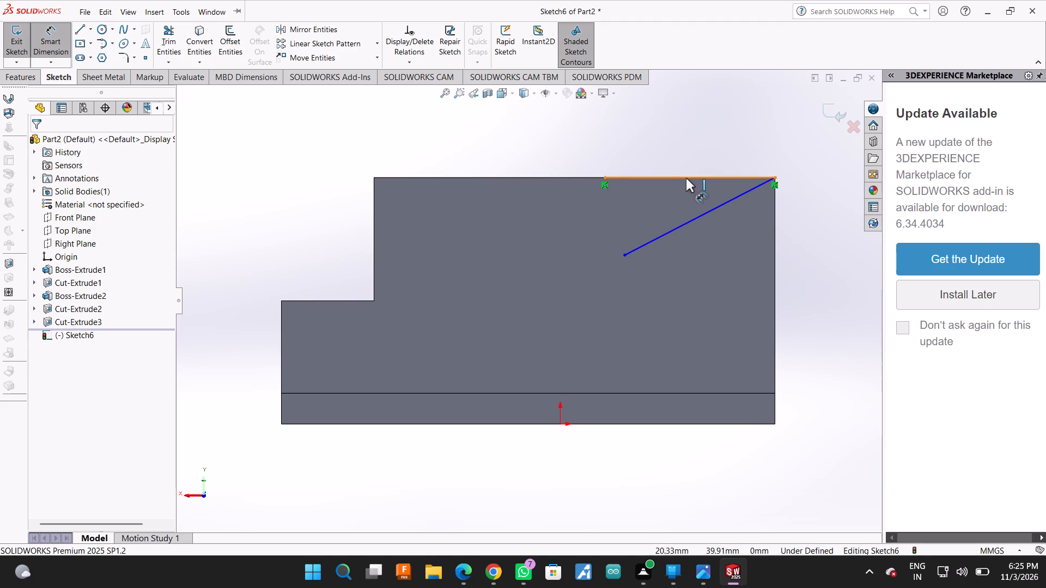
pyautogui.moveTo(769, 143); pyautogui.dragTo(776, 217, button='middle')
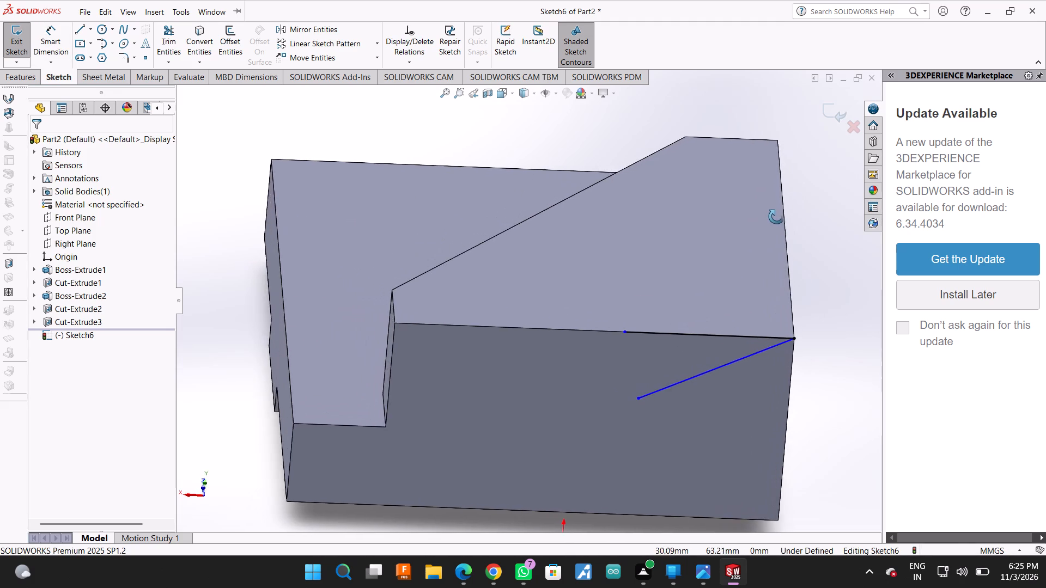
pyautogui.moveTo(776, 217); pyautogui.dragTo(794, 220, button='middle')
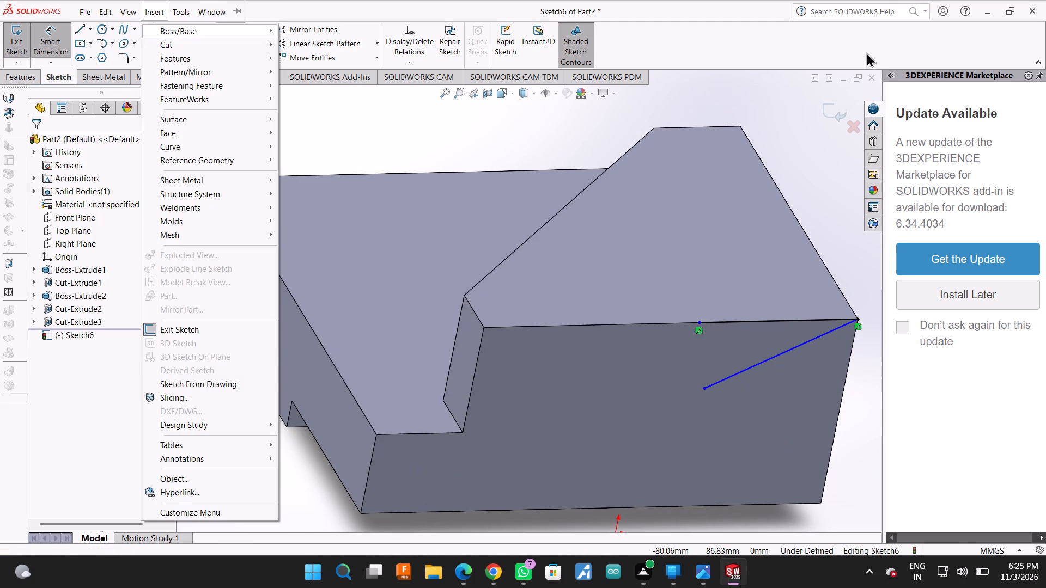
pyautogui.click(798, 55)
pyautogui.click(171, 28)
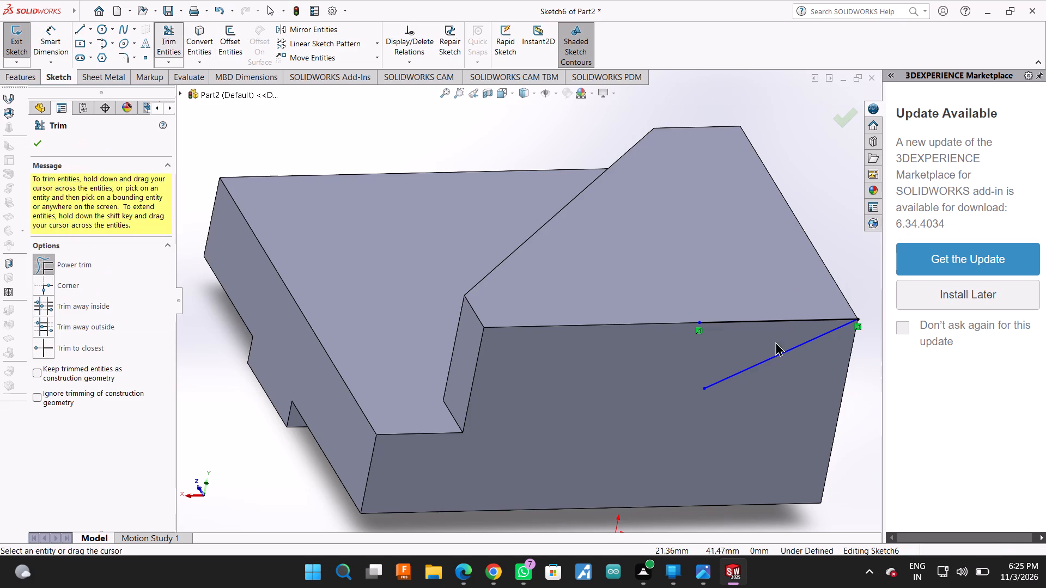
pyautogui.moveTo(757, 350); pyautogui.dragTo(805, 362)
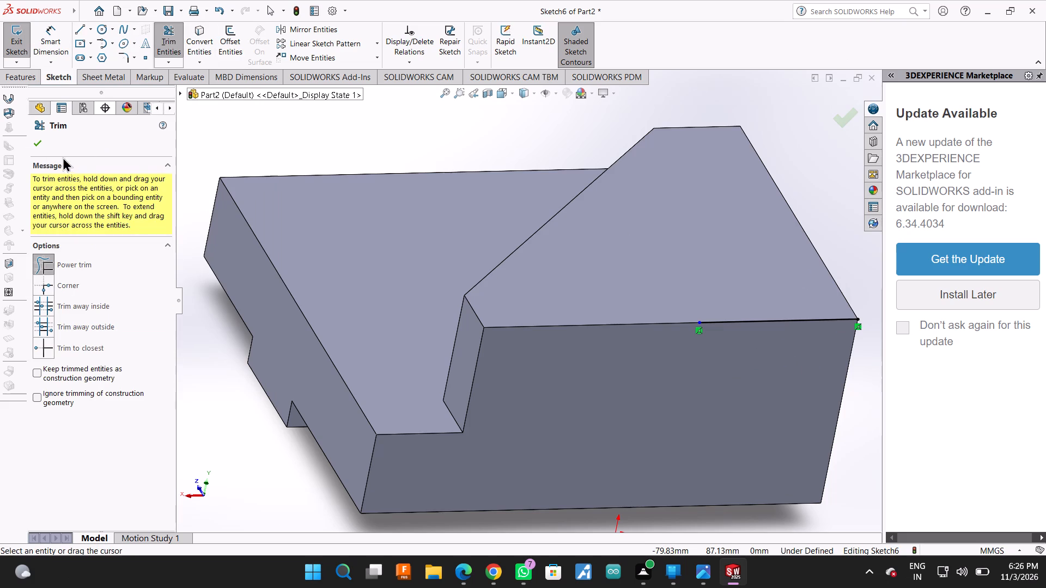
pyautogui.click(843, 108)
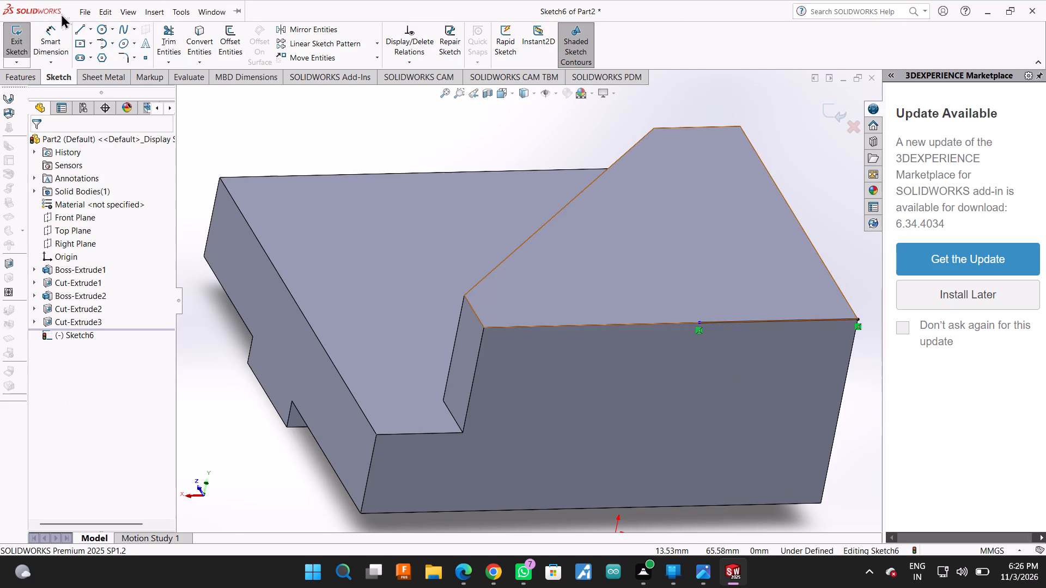
# Draw a slanted line about 28.4 mm long from the horizontal line's inner end down toward the face's right vertical edge.
pyautogui.click(76, 25)
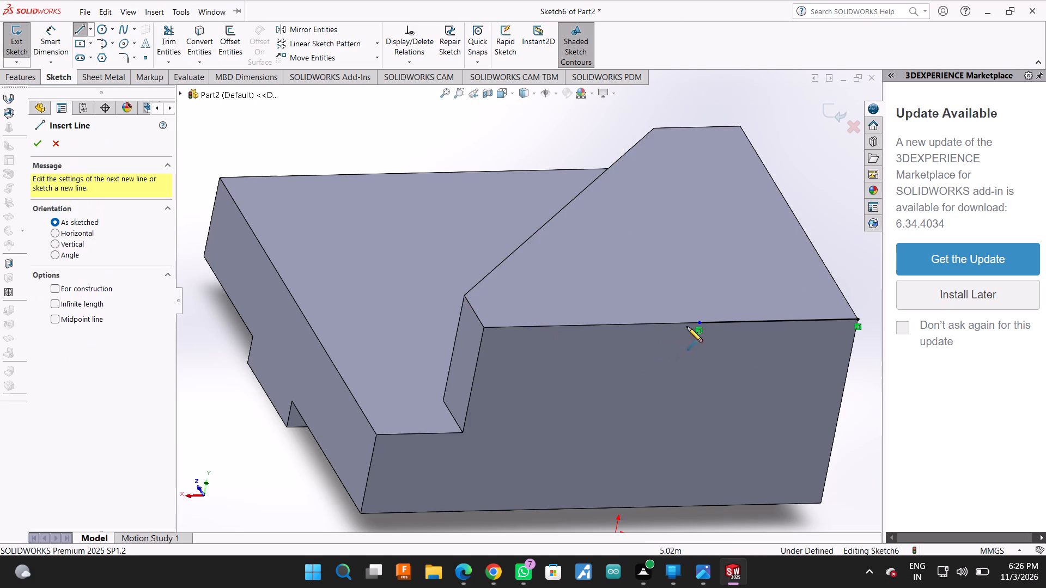
pyautogui.click(700, 324)
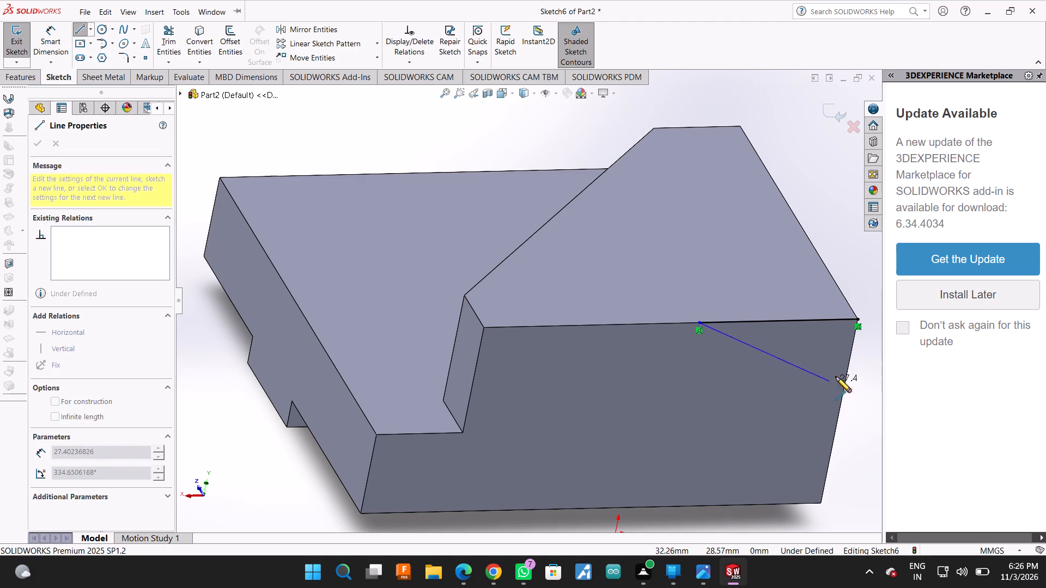
pyautogui.moveTo(843, 373); pyautogui.dragTo(824, 319, button='middle')
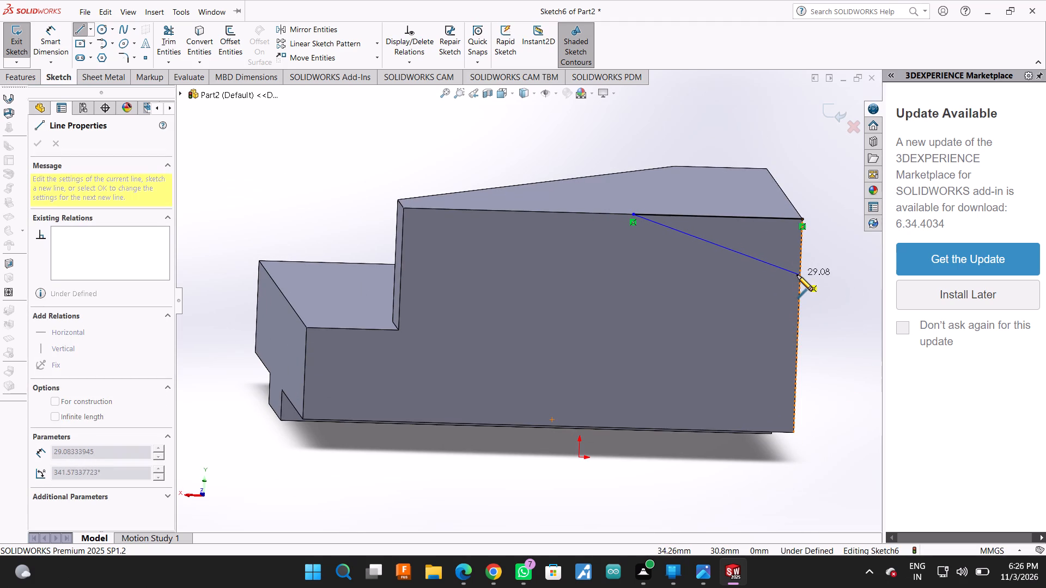
pyautogui.scroll(-4, 796, 274)
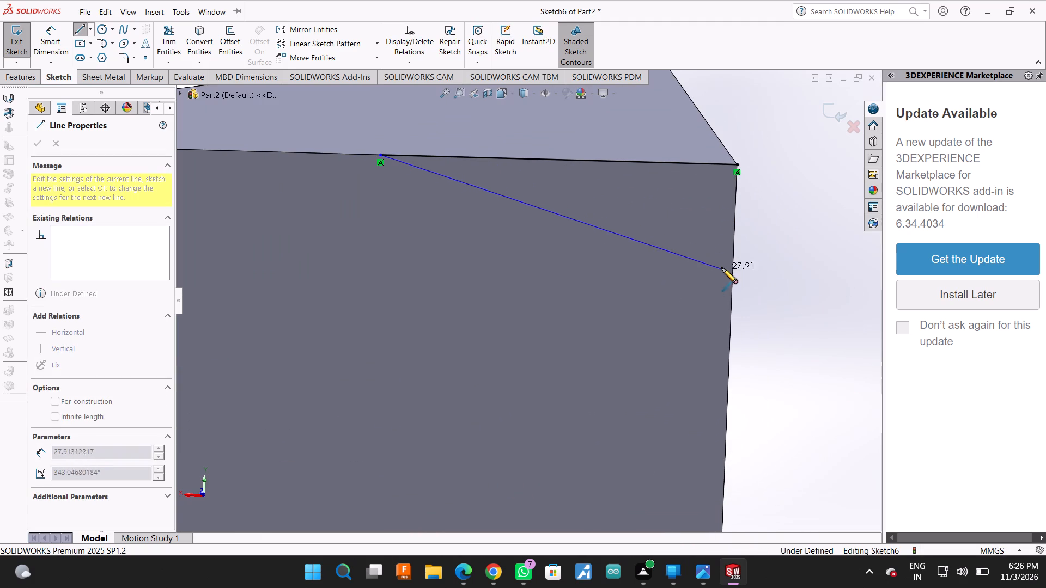
pyautogui.click(729, 265)
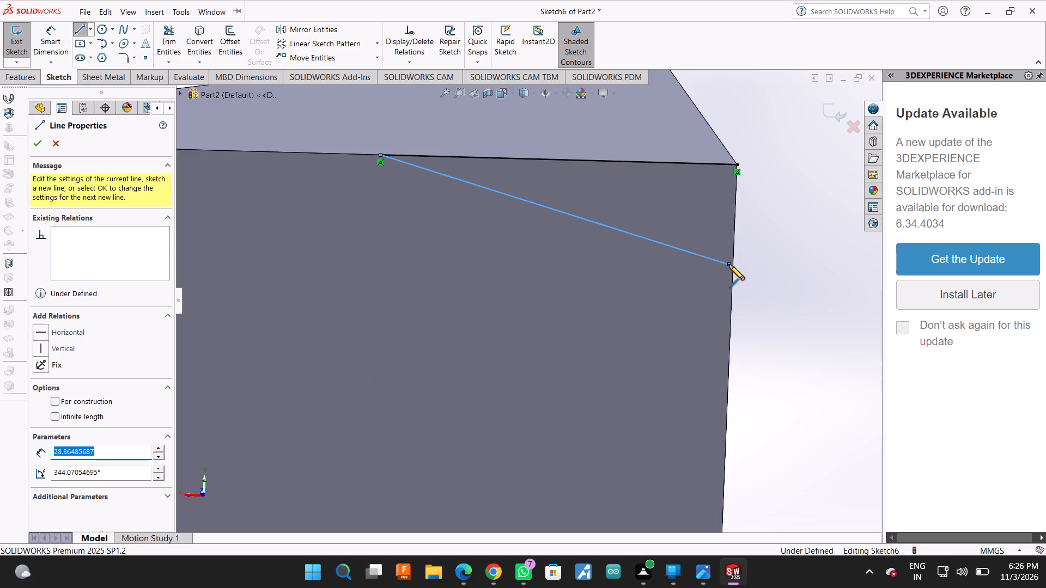
pyautogui.press('Escape')
pyautogui.scroll(1, 591, 269)
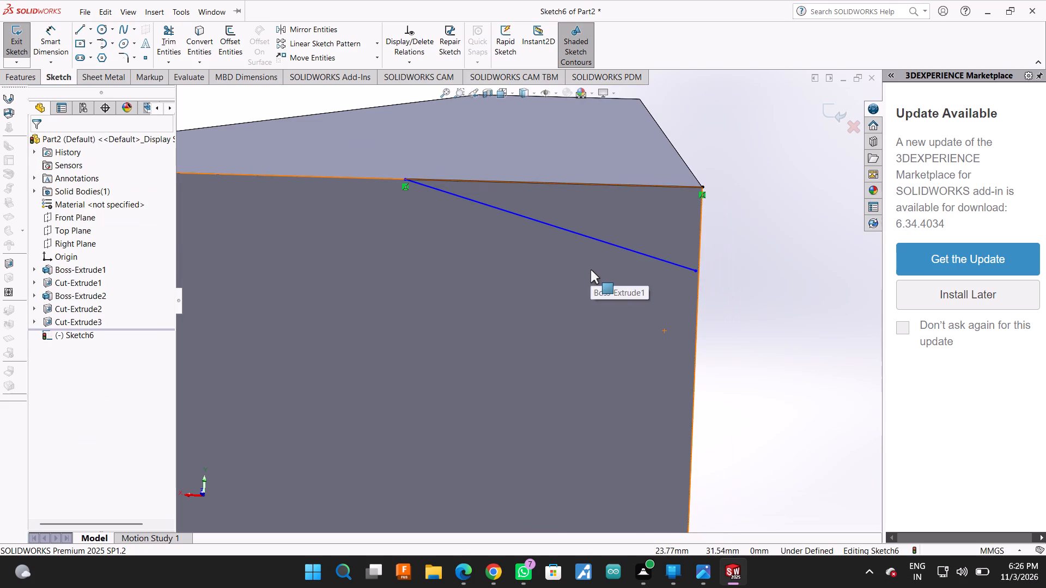
# Dimension the angle between the horizontal line and the slanted line as 30 degrees.
pyautogui.click(45, 27)
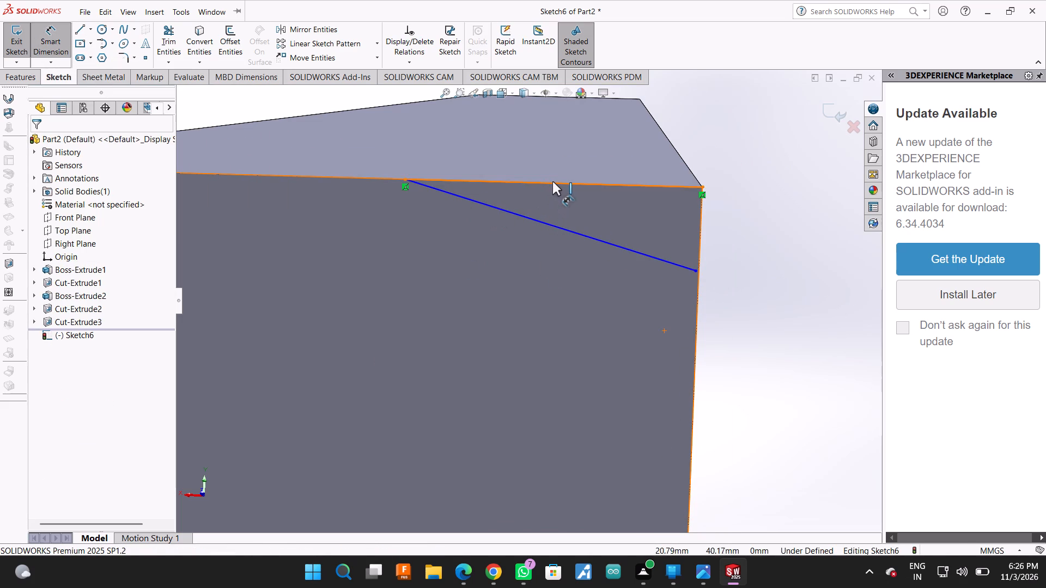
pyautogui.click(553, 180)
pyautogui.click(553, 185)
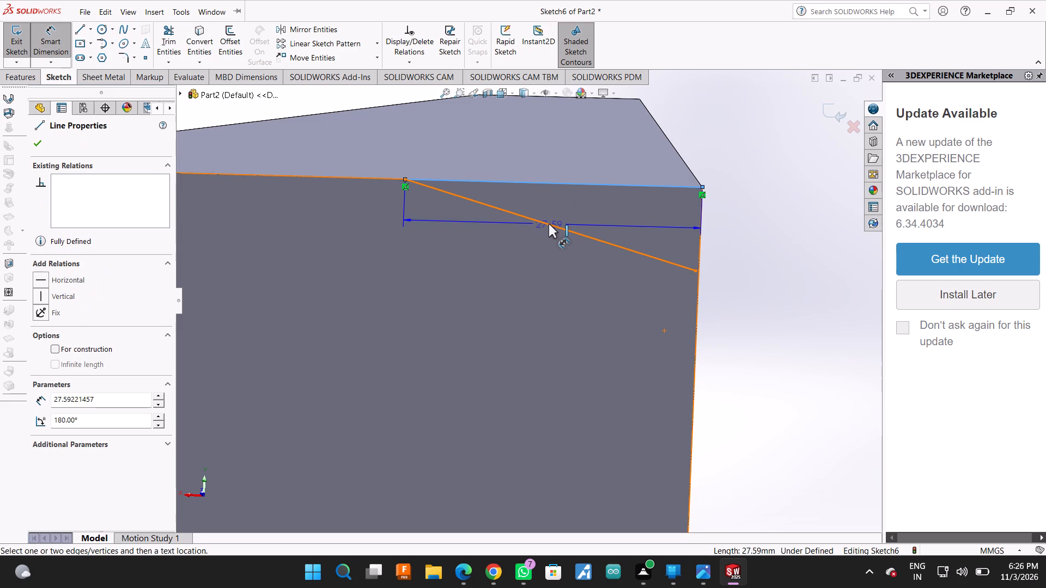
pyautogui.click(549, 224)
pyautogui.click(757, 246)
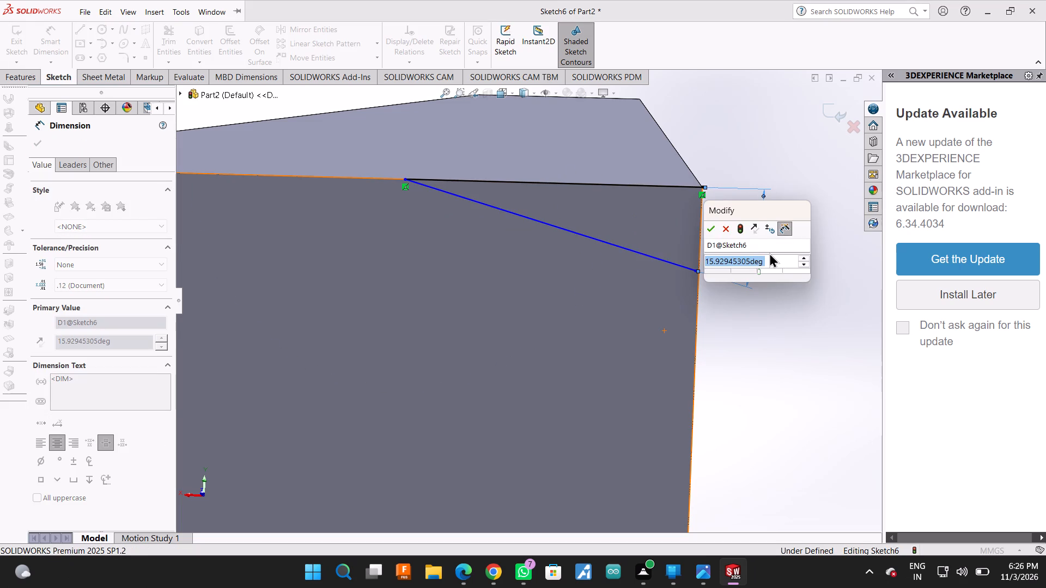
pyautogui.write('30')
pyautogui.press('Return')
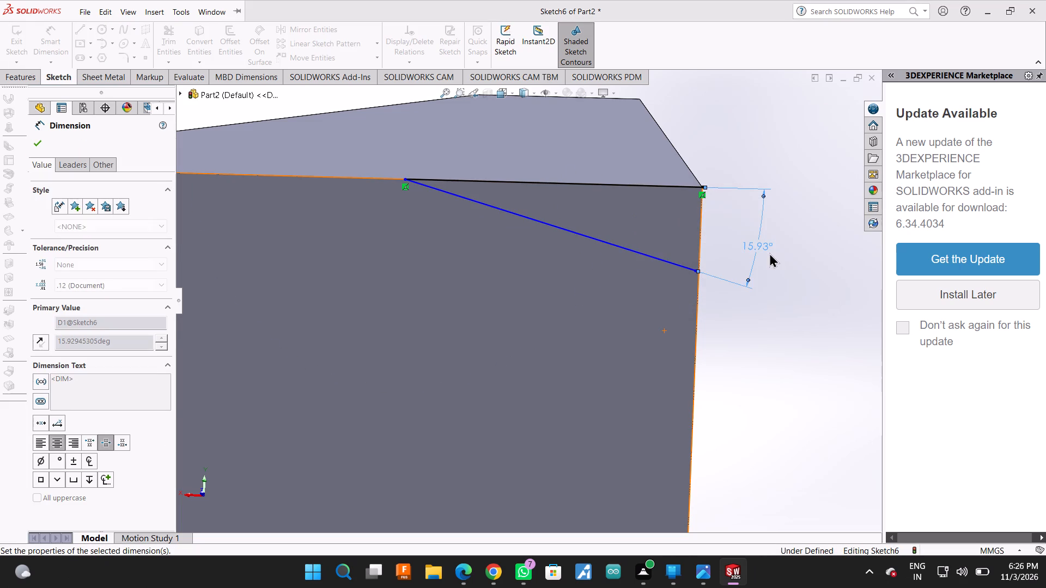
pyautogui.click(38, 147)
# Draw a 35 mm vertical line from the back face's upper right corner down along its right edge.
pyautogui.scroll(1, 472, 357)
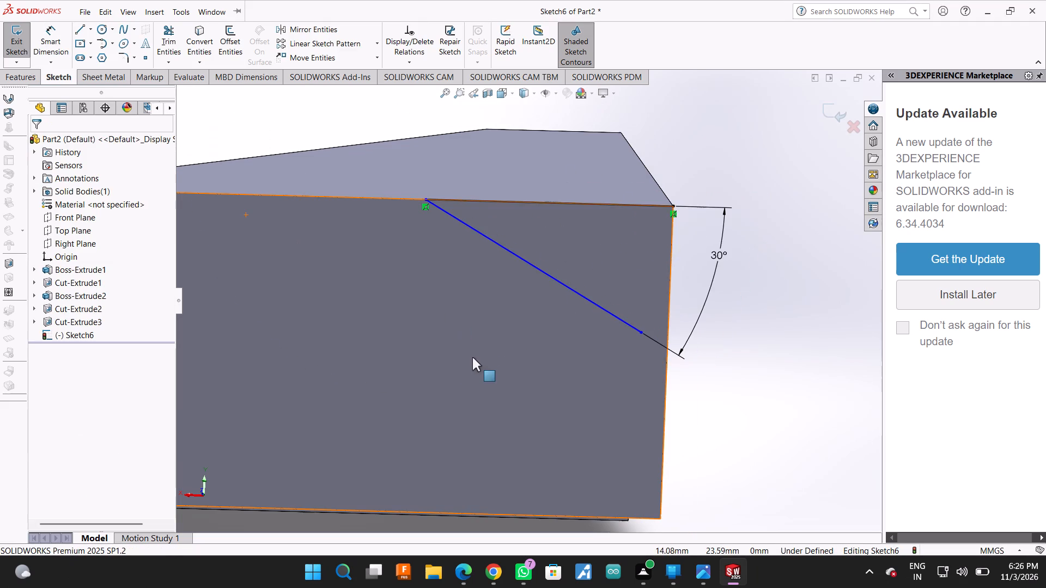
pyautogui.moveTo(694, 357); pyautogui.dragTo(666, 347, button='middle')
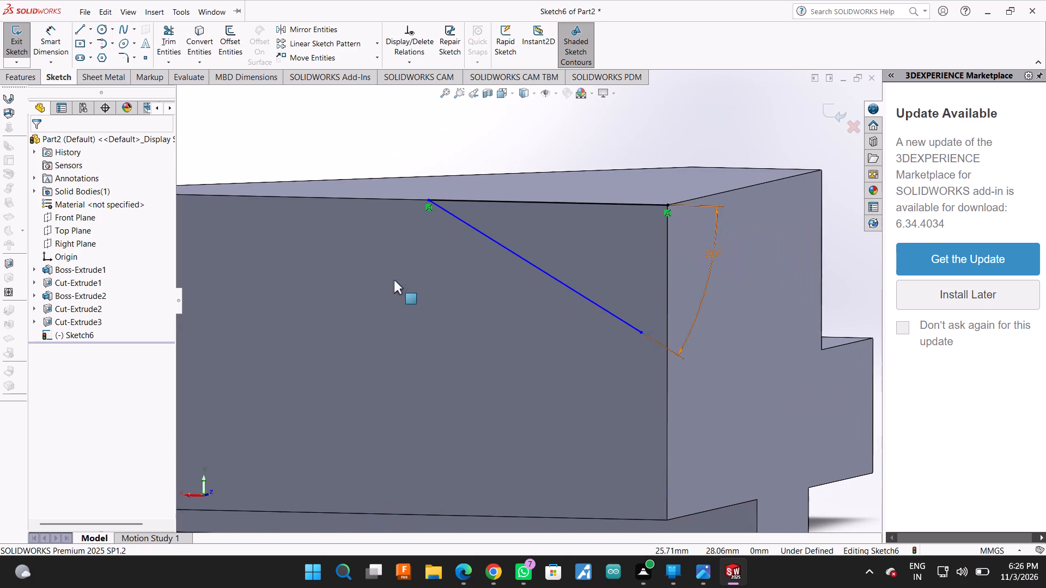
pyautogui.click(51, 330)
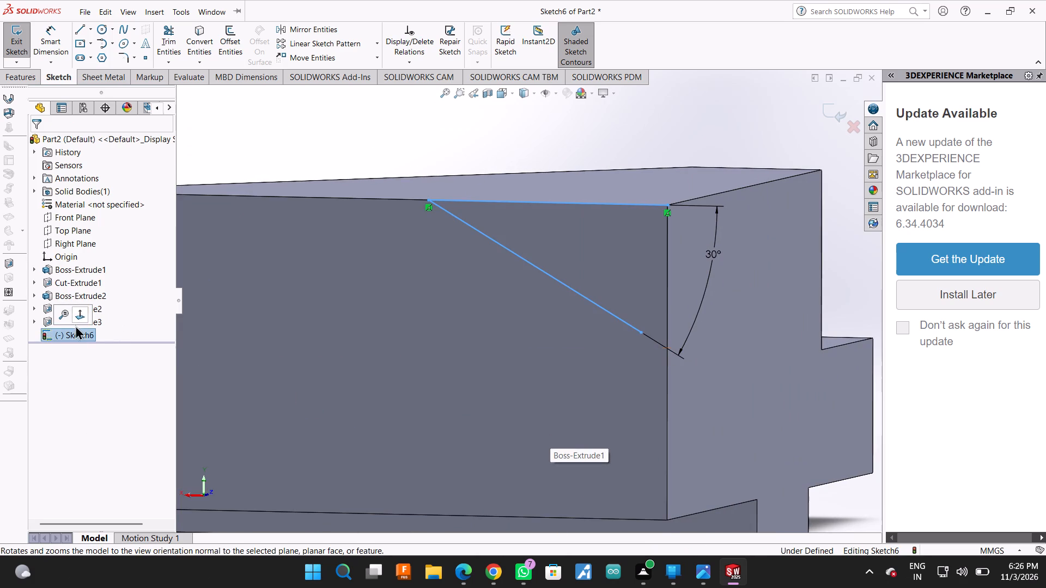
pyautogui.click(75, 315)
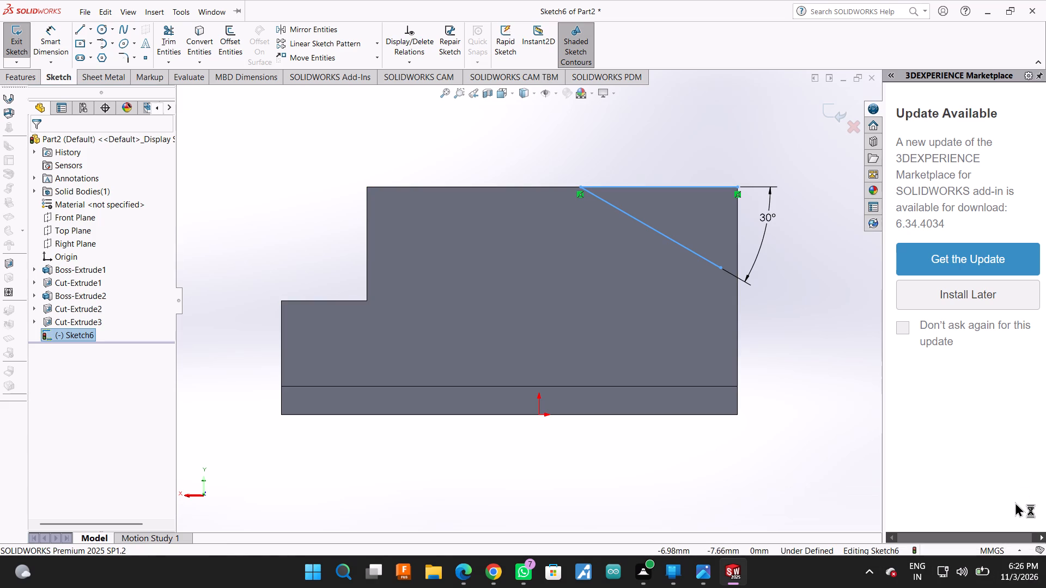
pyautogui.click(714, 46)
pyautogui.click(75, 30)
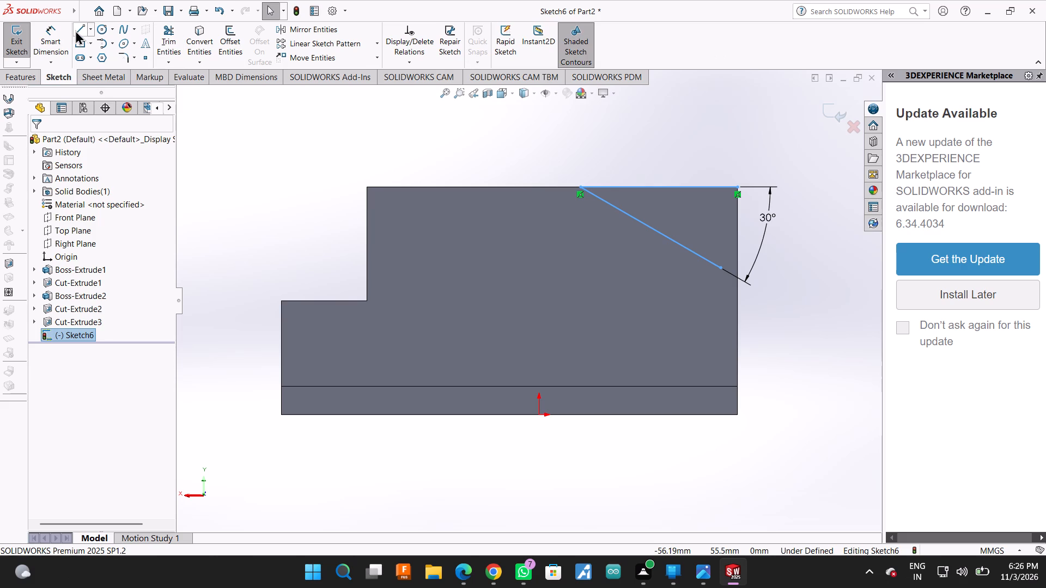
pyautogui.scroll(-3, 749, 227)
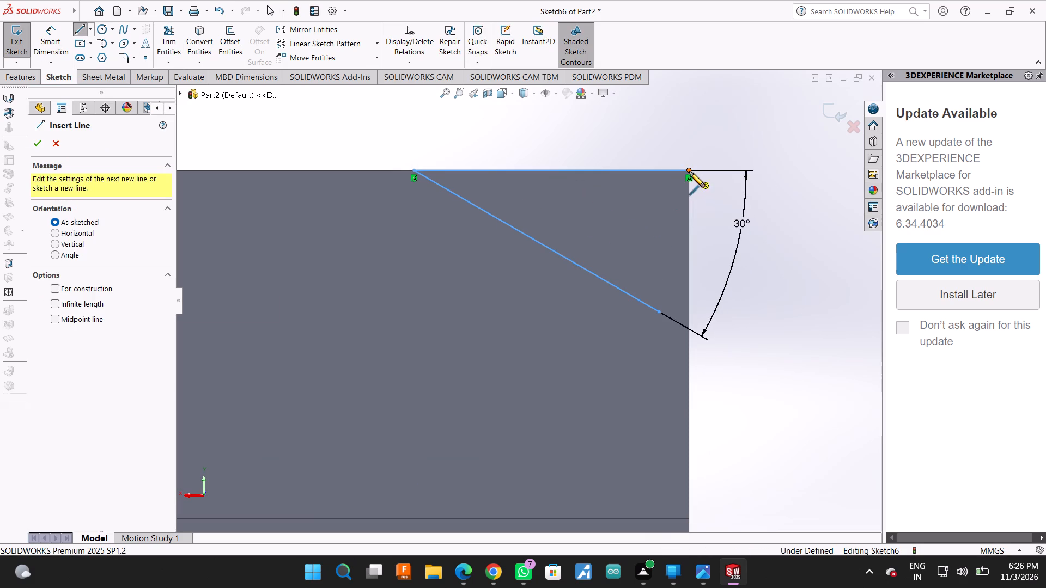
pyautogui.click(689, 171)
pyautogui.scroll(1, 718, 444)
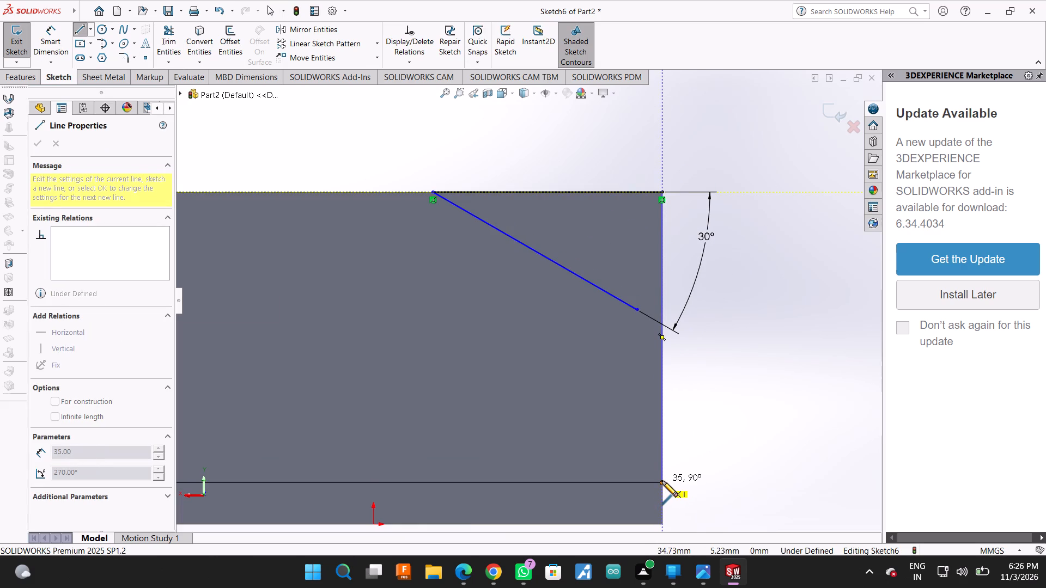
pyautogui.click(662, 481)
pyautogui.press('Escape')
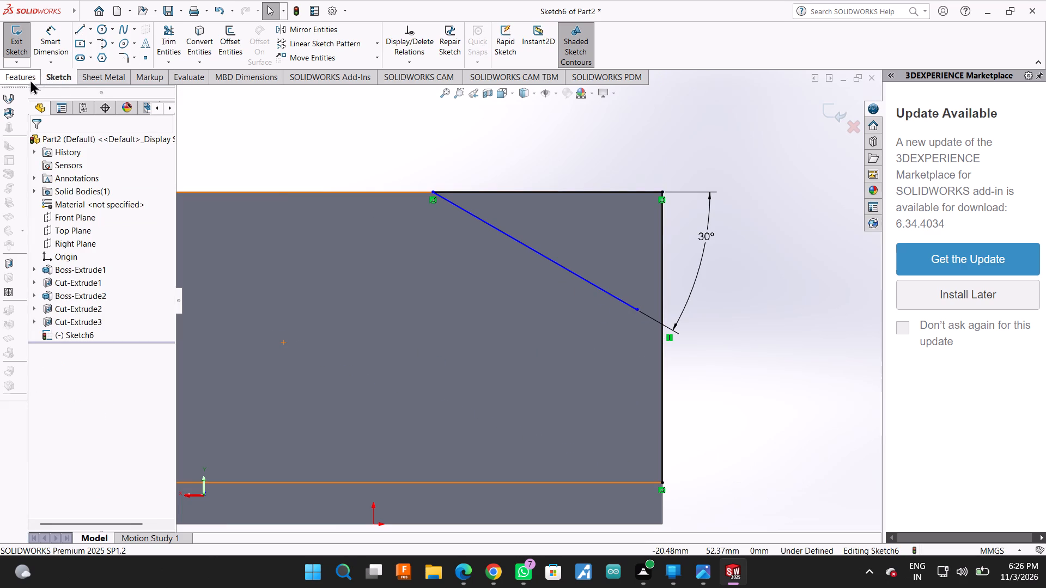
# Extend the 30-degree slanted line's lower end to meet the vertical line on the face's right edge.
pyautogui.click(169, 58)
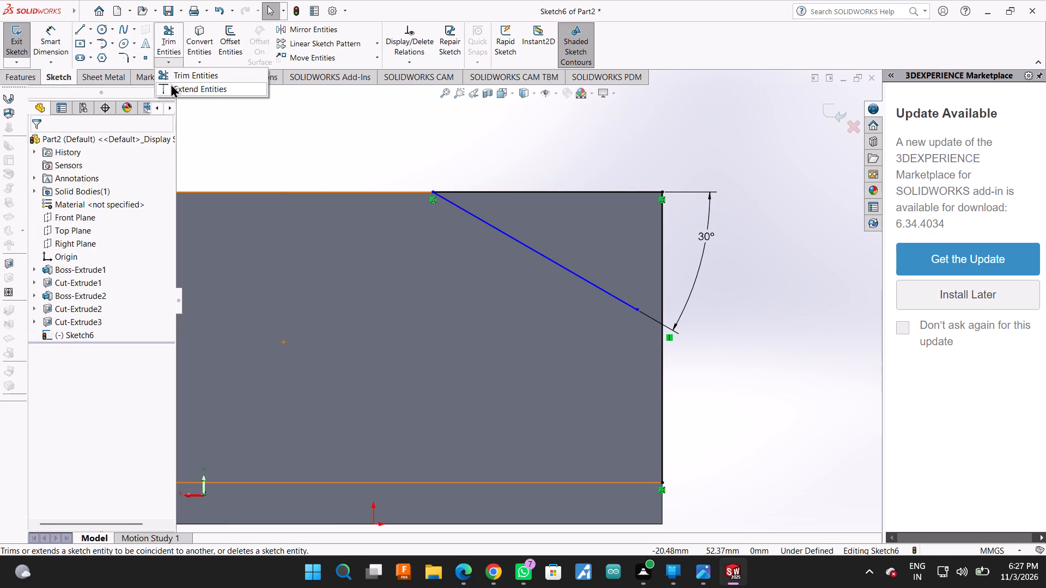
pyautogui.click(171, 83)
pyautogui.keyDown('ctrl'); pyautogui.click(614, 295); pyautogui.keyUp('ctrl')
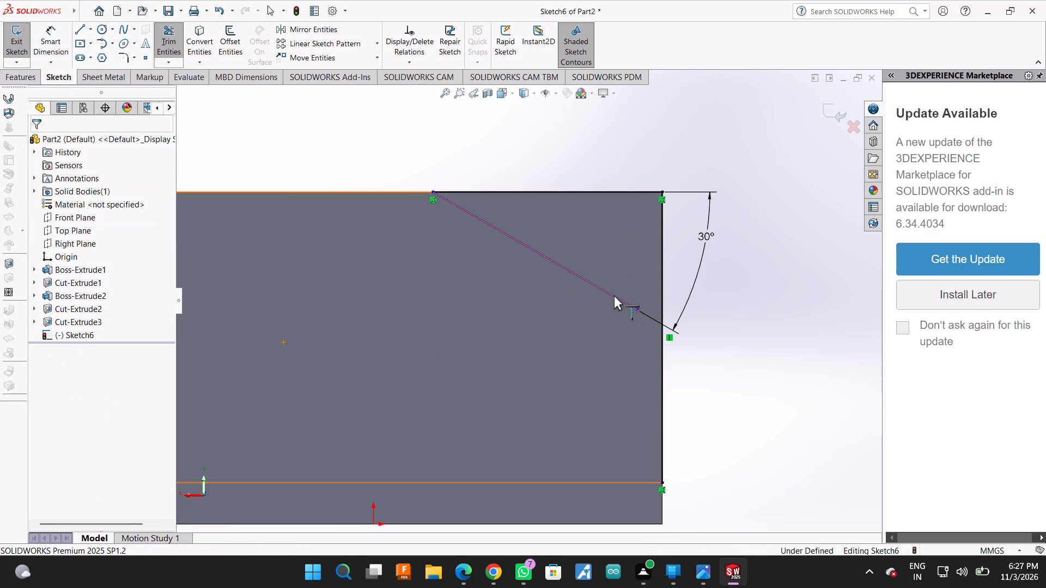
pyautogui.keyDown('ctrl'); pyautogui.click(614, 295); pyautogui.keyUp('ctrl')
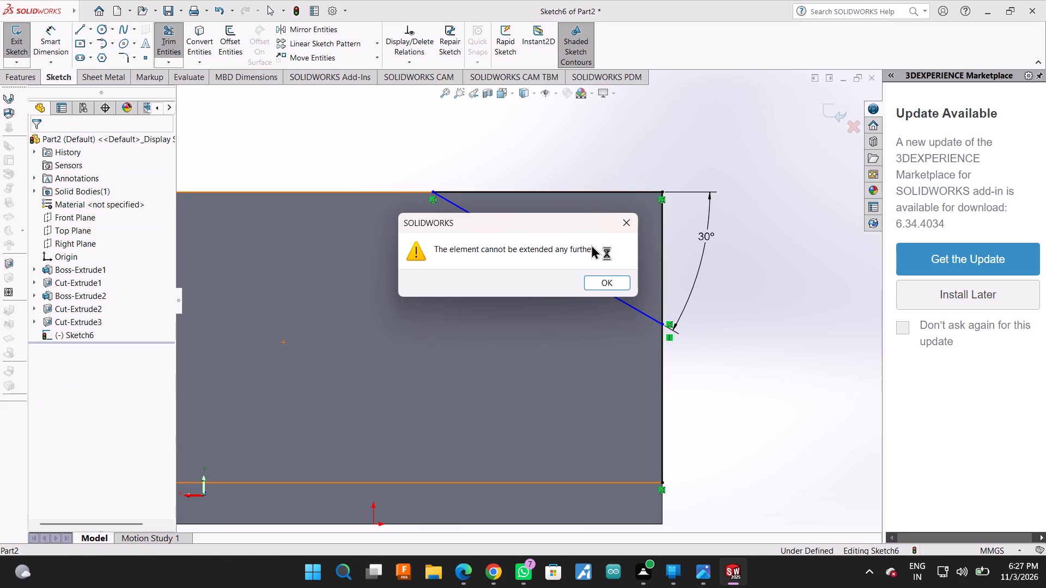
pyautogui.click(590, 276)
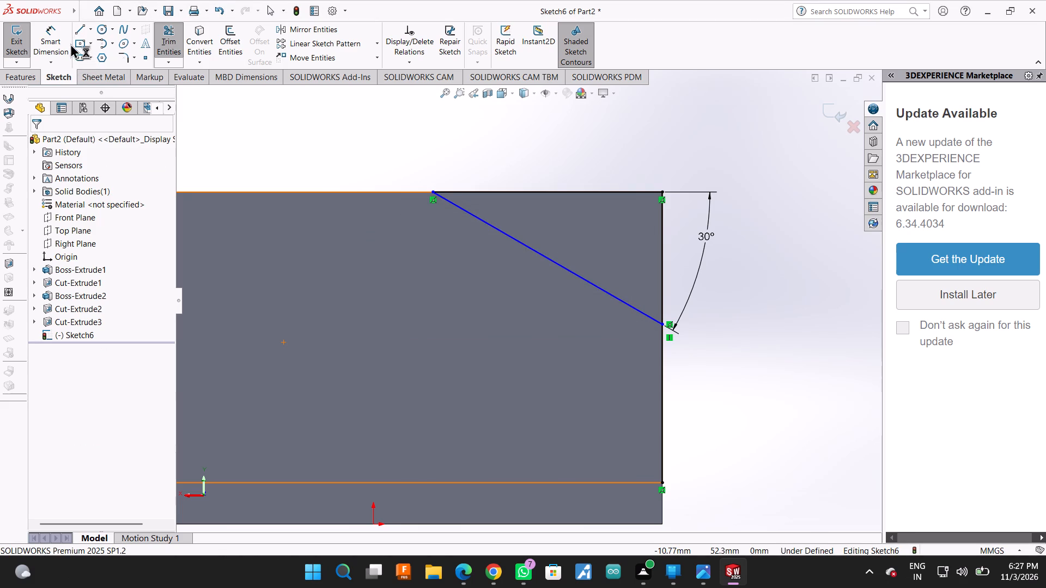
# Trim away the part of the vertical line below its intersection with the slanted line, leaving a closed triangle.
pyautogui.scroll(-1, 694, 248)
pyautogui.moveTo(817, 261); pyautogui.dragTo(822, 254, button='middle')
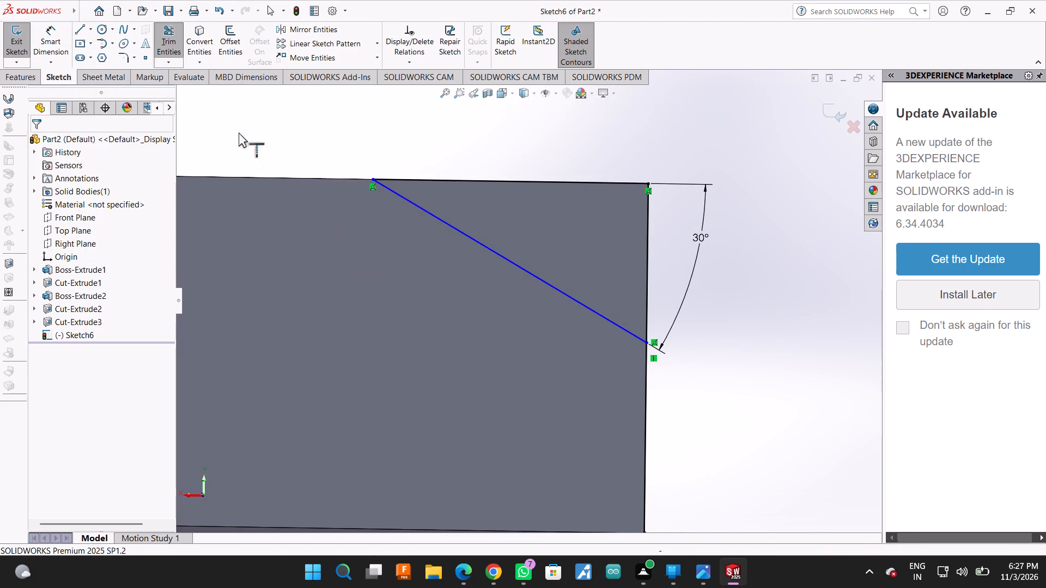
pyautogui.click(159, 39)
pyautogui.moveTo(602, 366); pyautogui.dragTo(648, 368)
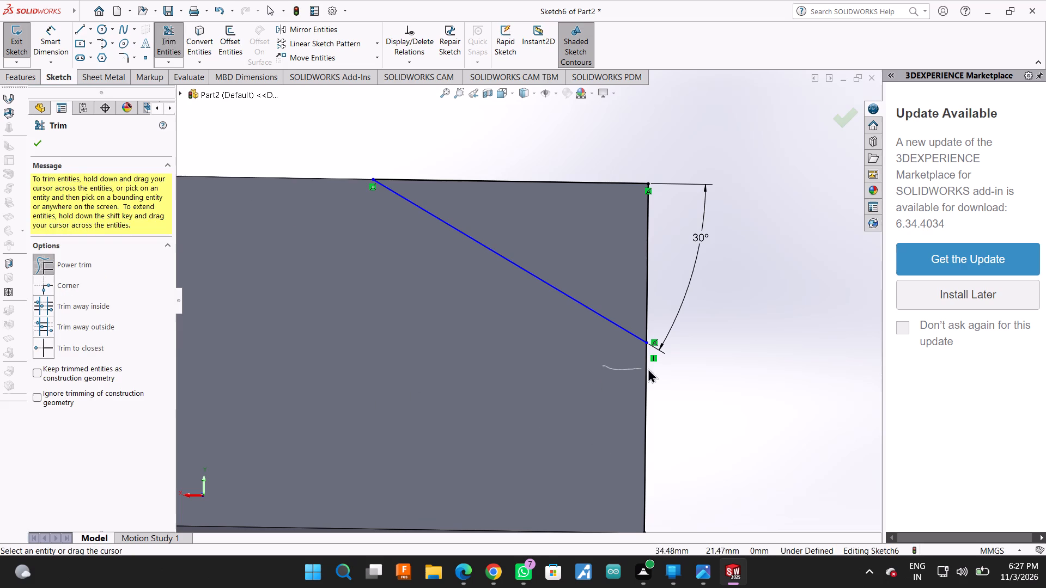
pyautogui.moveTo(648, 368); pyautogui.dragTo(677, 366)
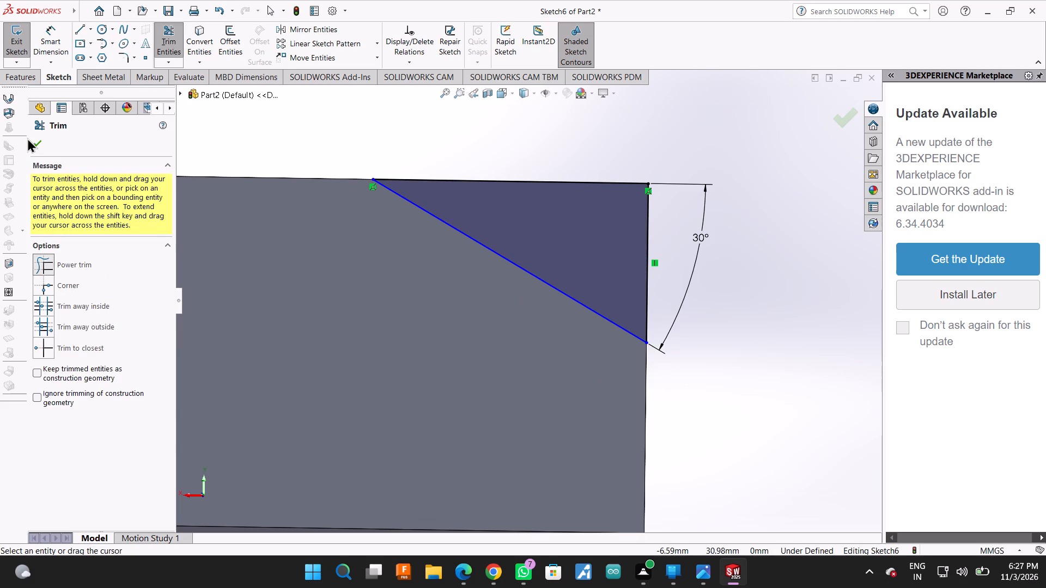
pyautogui.click(34, 139)
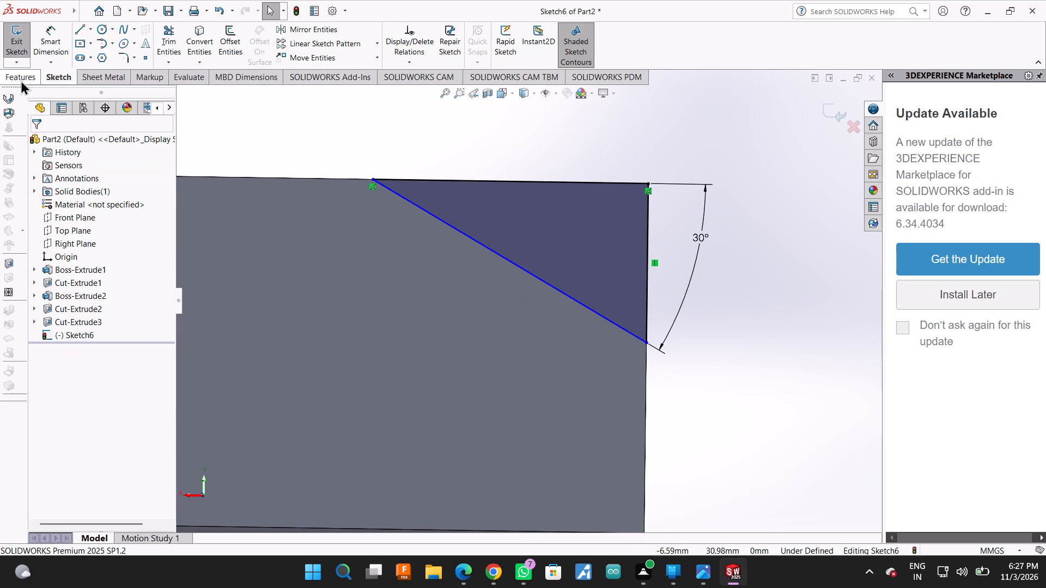
# Cut-extrude the triangular profile through the raised step with the Up To Next end condition.
pyautogui.click(21, 80)
pyautogui.moveTo(173, 35); pyautogui.dragTo(175, 50)
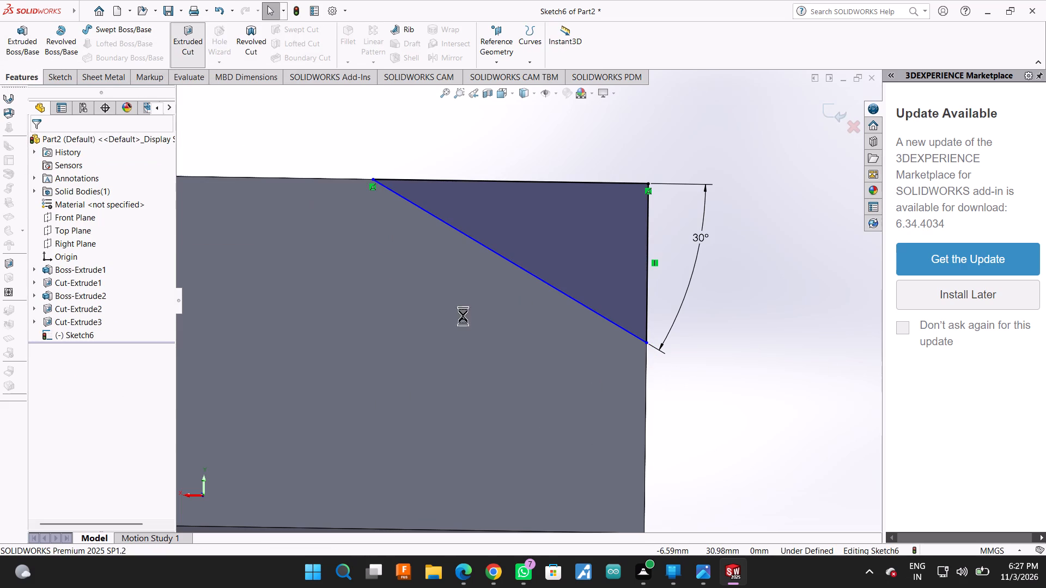
pyautogui.scroll(2, 651, 329)
pyautogui.middleClick(658, 307)
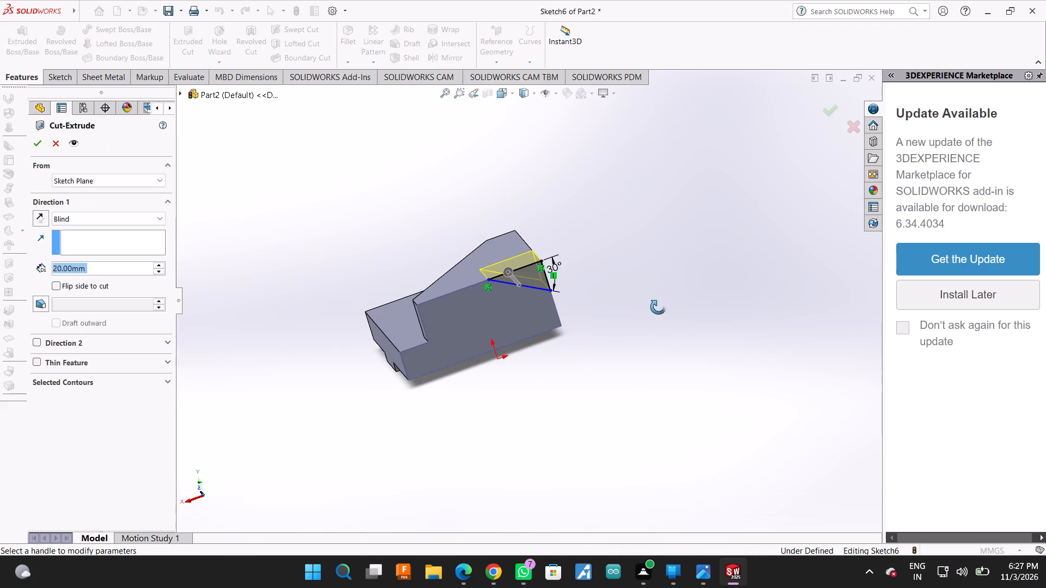
pyautogui.moveTo(668, 264); pyautogui.dragTo(701, 314, button='middle')
pyautogui.click(77, 223)
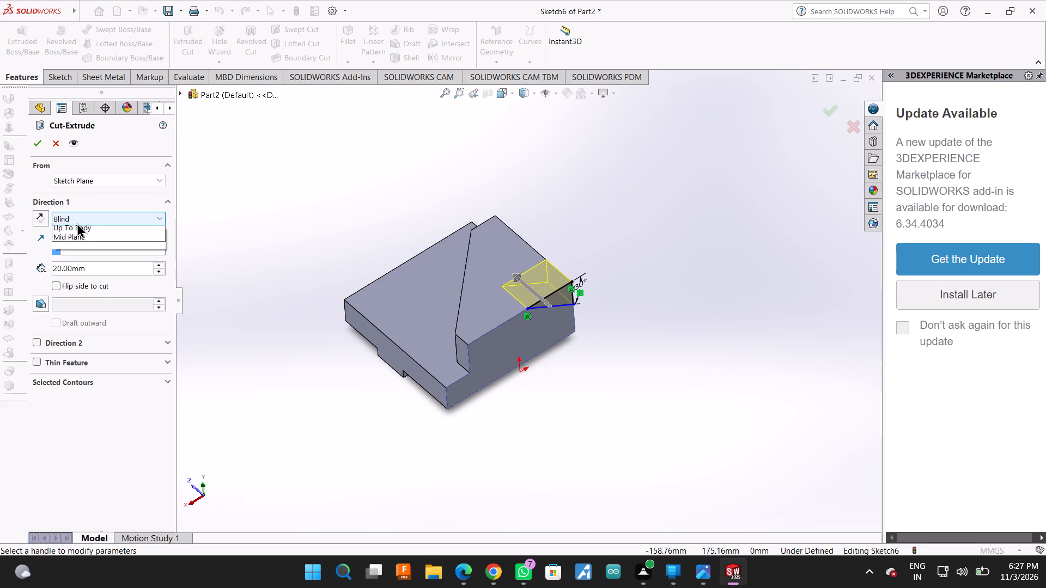
pyautogui.click(78, 259)
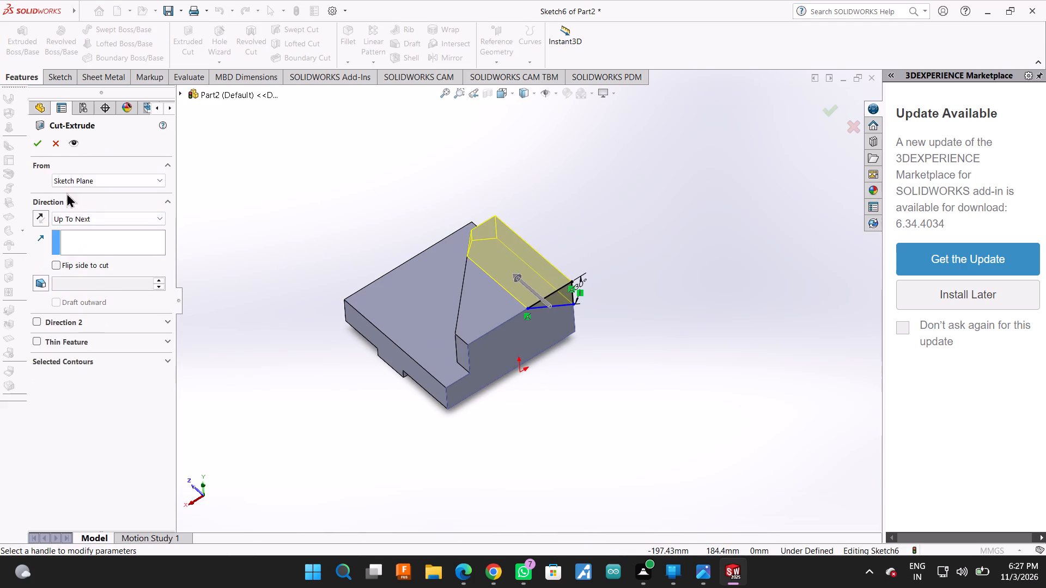
pyautogui.click(43, 144)
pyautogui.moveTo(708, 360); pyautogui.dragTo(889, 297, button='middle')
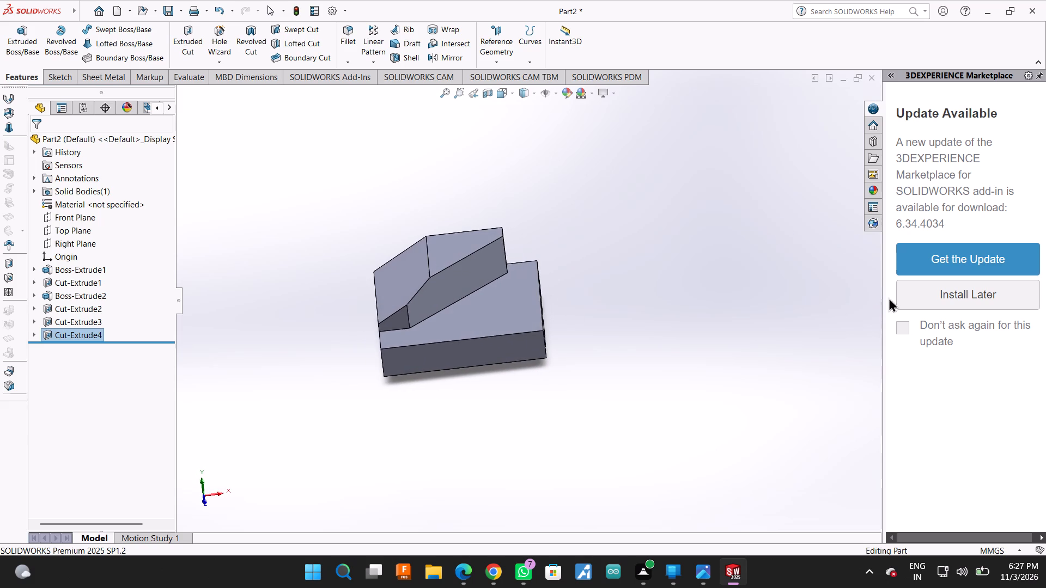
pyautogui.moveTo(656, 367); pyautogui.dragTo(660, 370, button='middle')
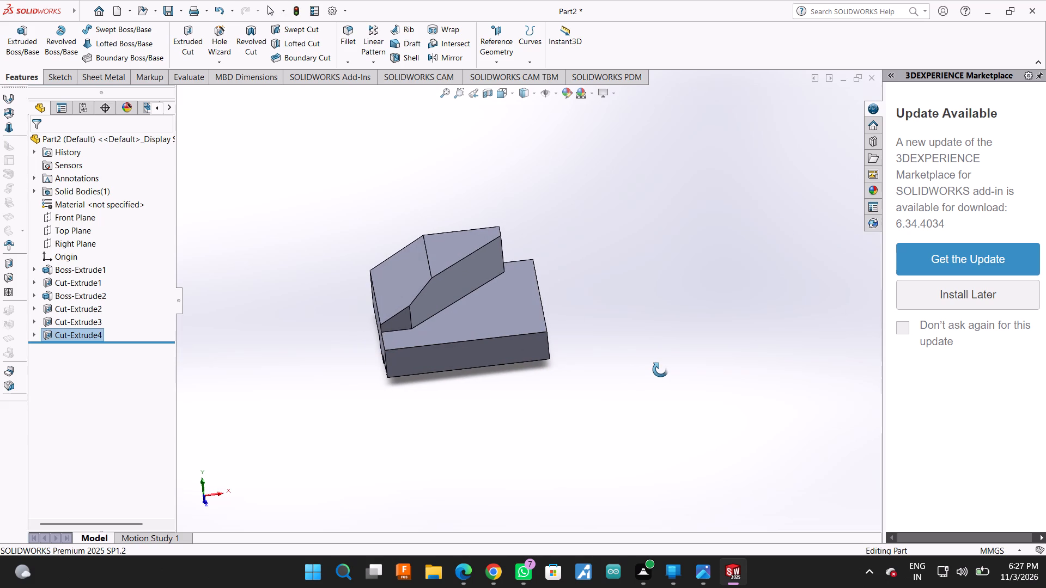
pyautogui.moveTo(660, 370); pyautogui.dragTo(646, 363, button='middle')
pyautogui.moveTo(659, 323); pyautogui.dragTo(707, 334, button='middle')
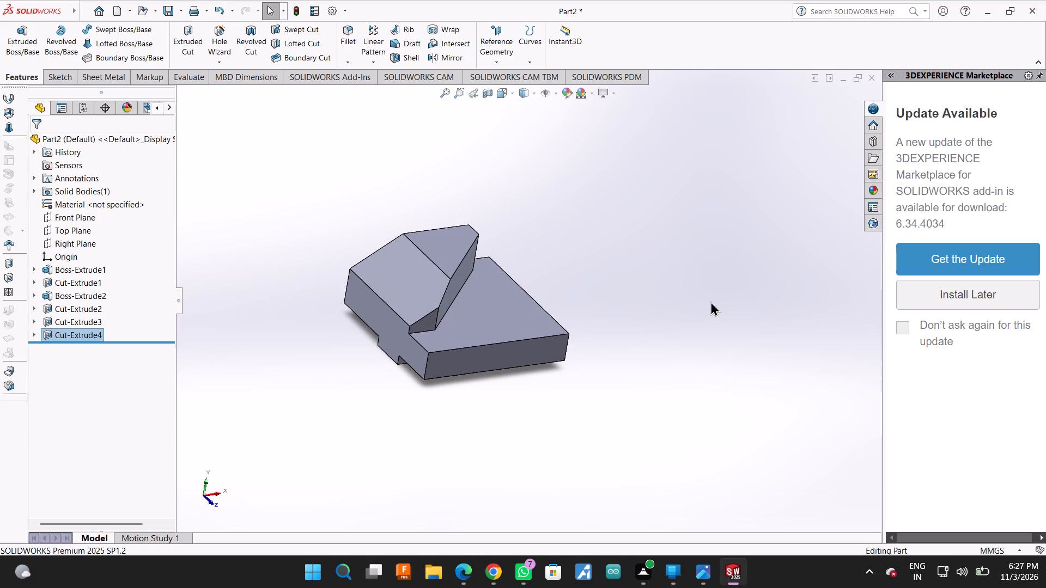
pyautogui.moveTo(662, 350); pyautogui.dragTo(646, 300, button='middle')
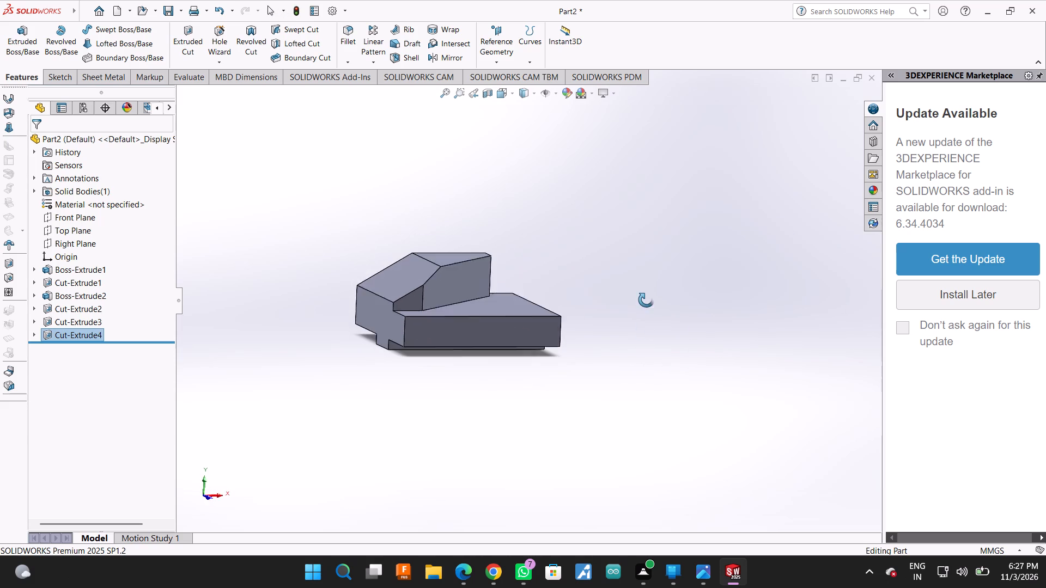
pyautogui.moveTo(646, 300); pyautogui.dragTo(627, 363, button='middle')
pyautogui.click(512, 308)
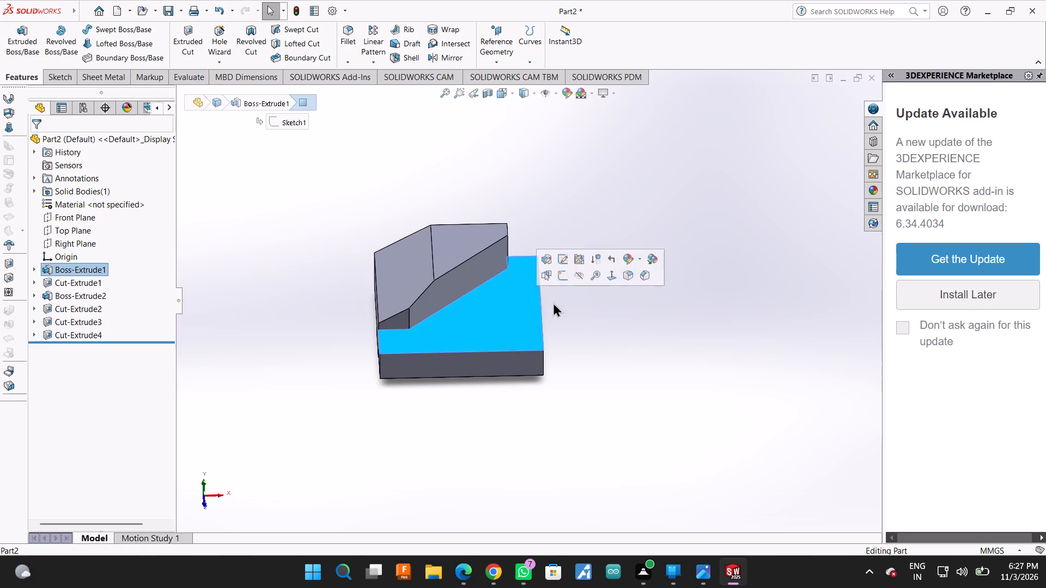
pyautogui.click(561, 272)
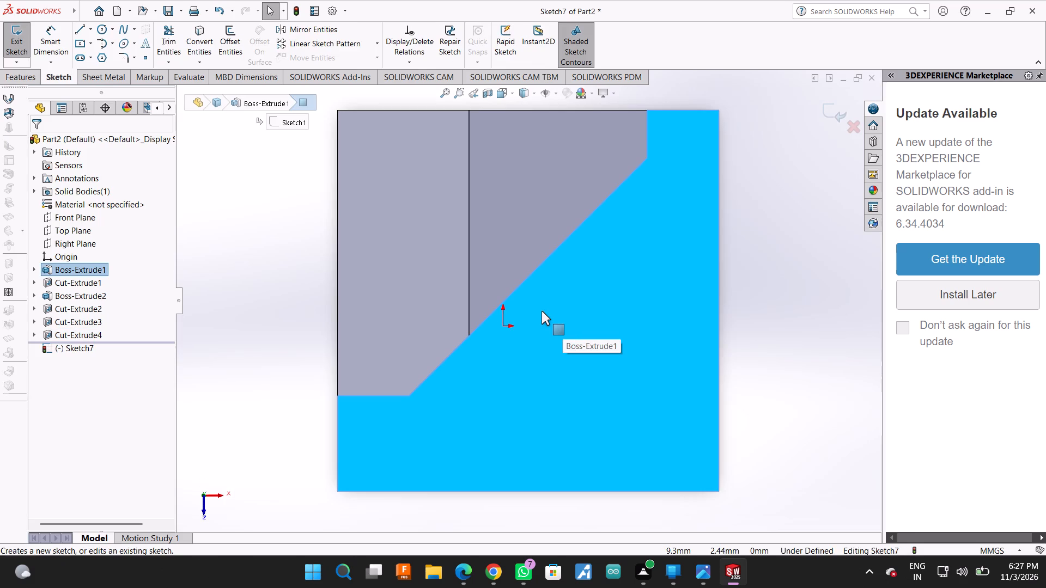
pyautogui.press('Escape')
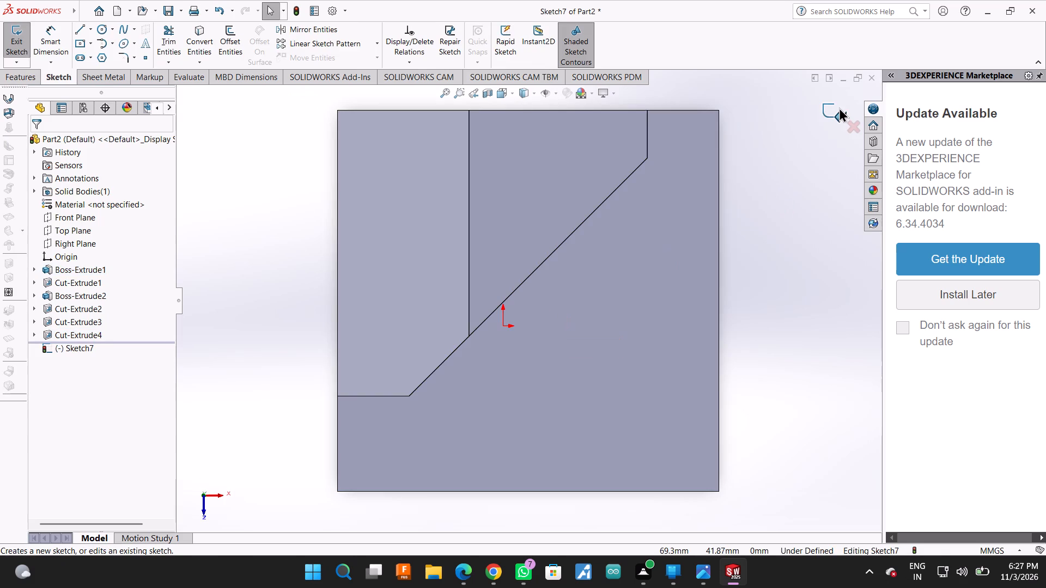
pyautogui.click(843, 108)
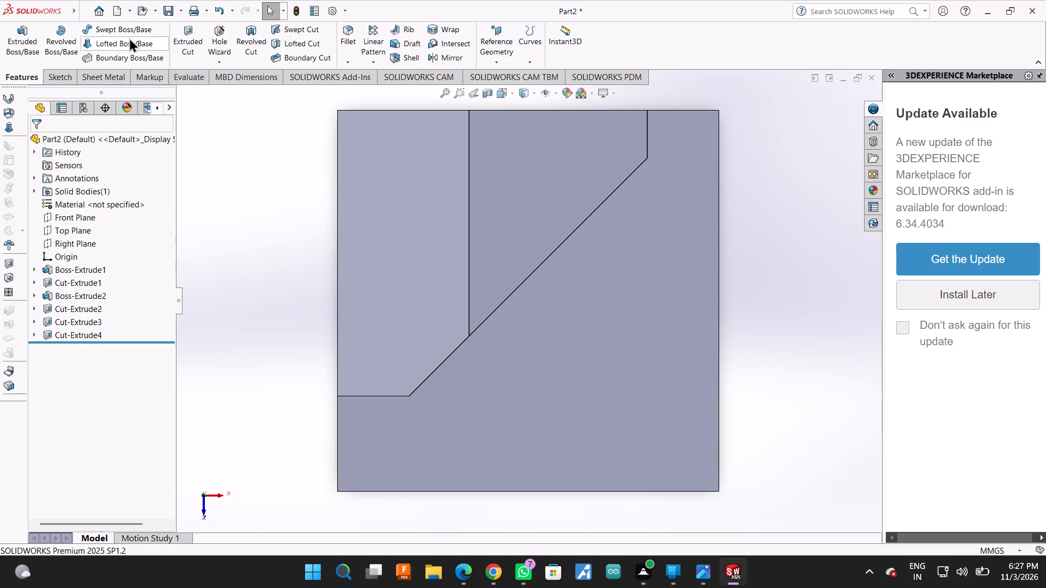
# Start the Hole Wizard and examine the options offered for straight tap, legacy and counterbore slot holes.
pyautogui.click(222, 30)
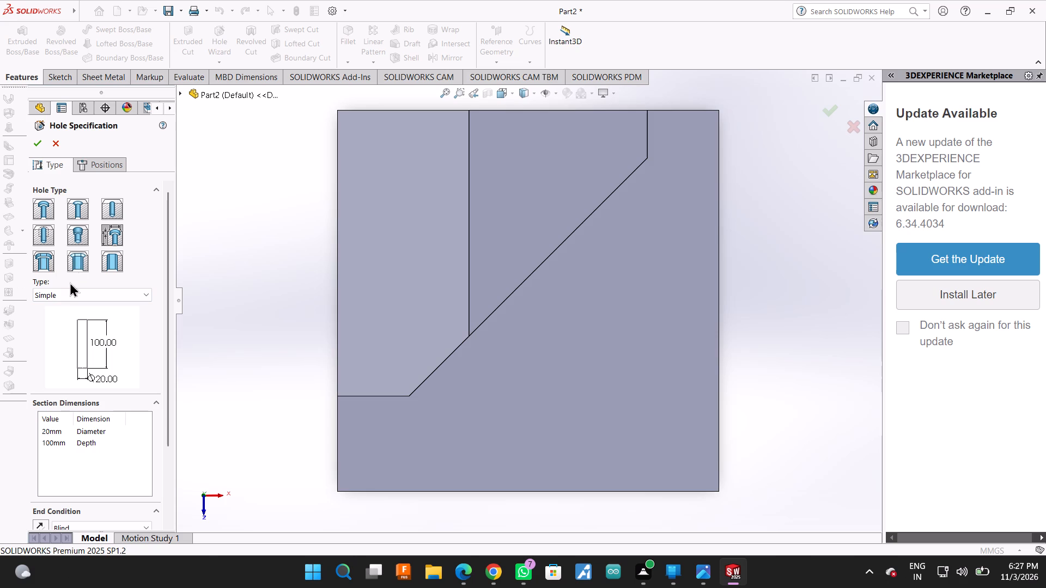
pyautogui.click(45, 238)
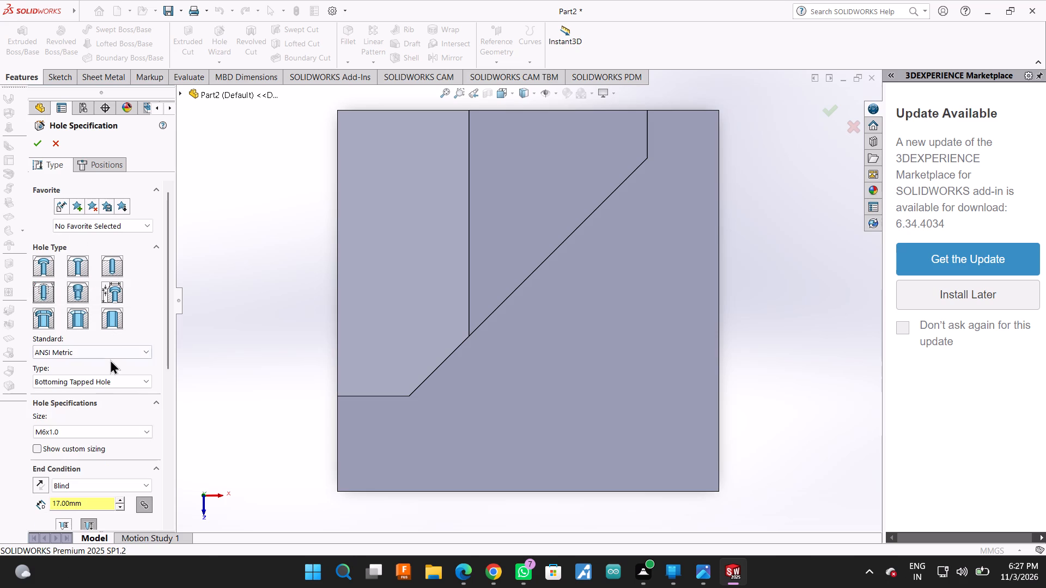
pyautogui.click(104, 390)
pyautogui.click(109, 383)
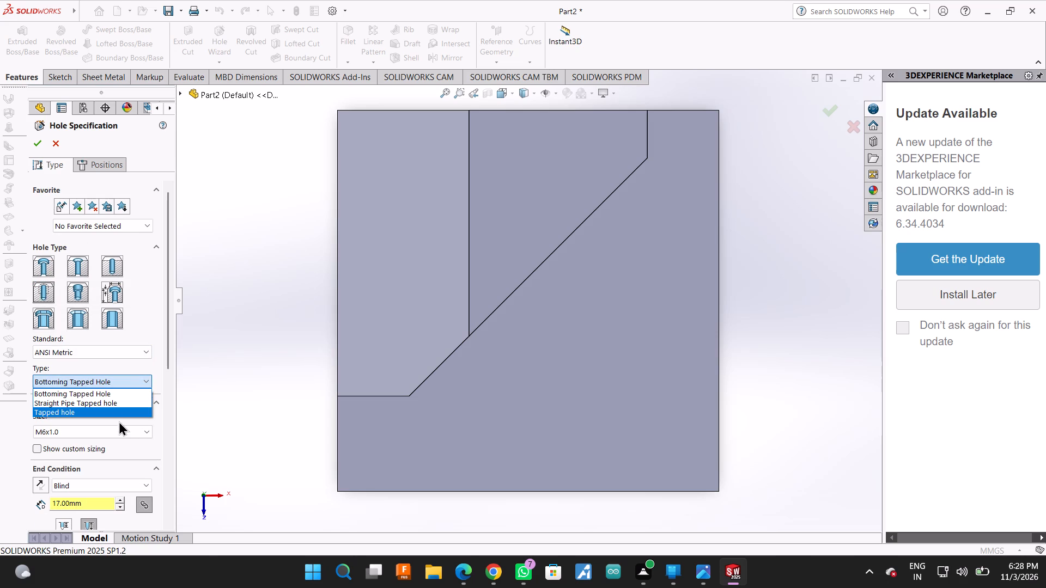
pyautogui.click(129, 367)
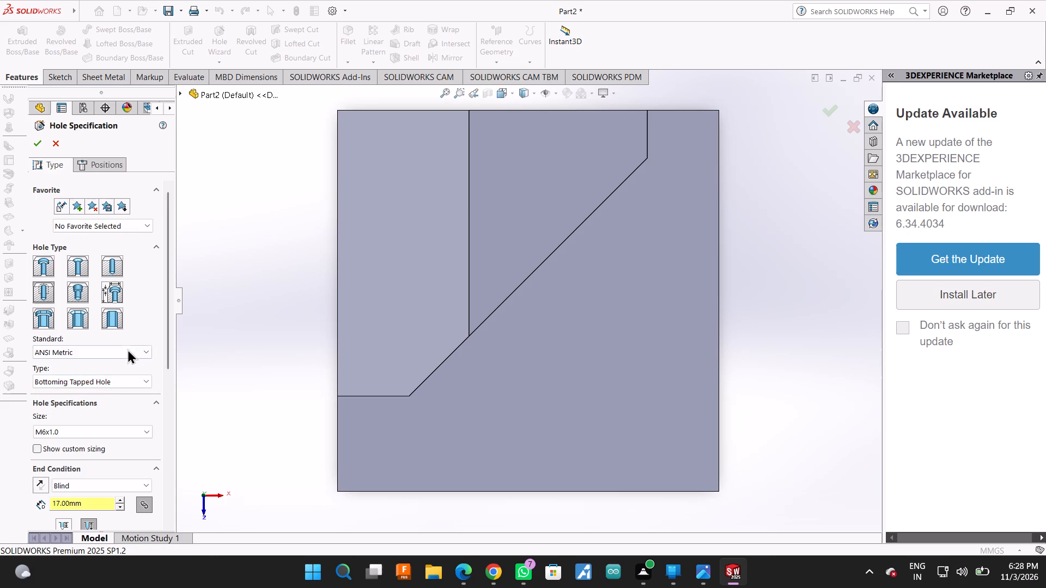
pyautogui.click(127, 345)
pyautogui.click(127, 345)
pyautogui.click(74, 302)
pyautogui.click(605, 301)
pyautogui.click(605, 292)
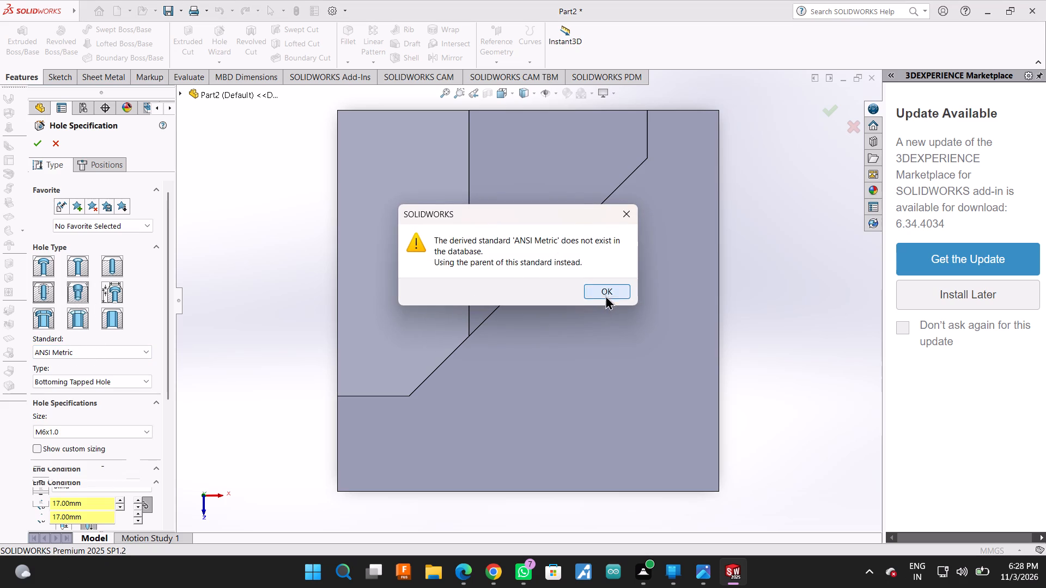
pyautogui.click(116, 298)
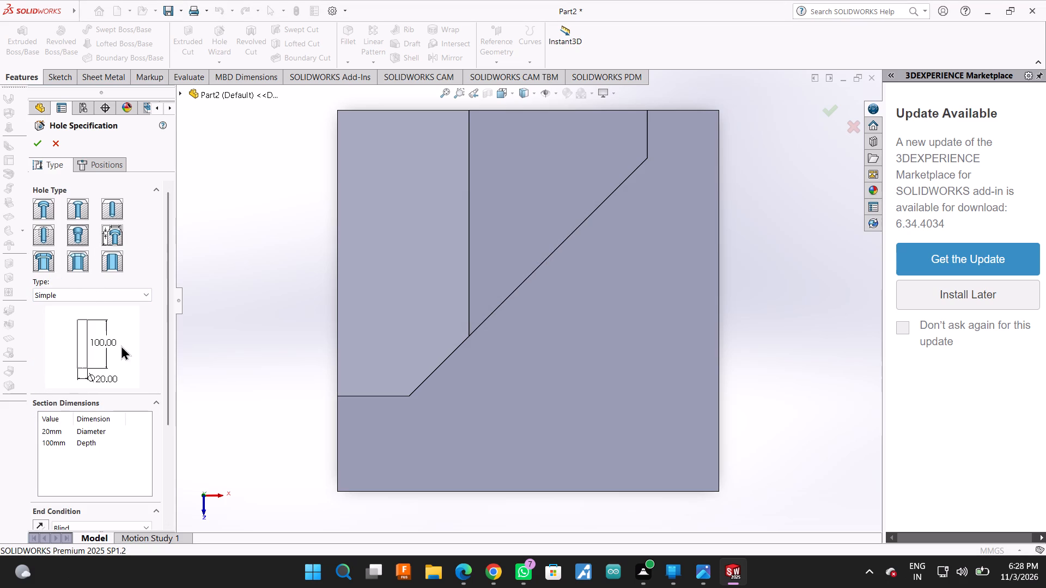
pyautogui.click(43, 265)
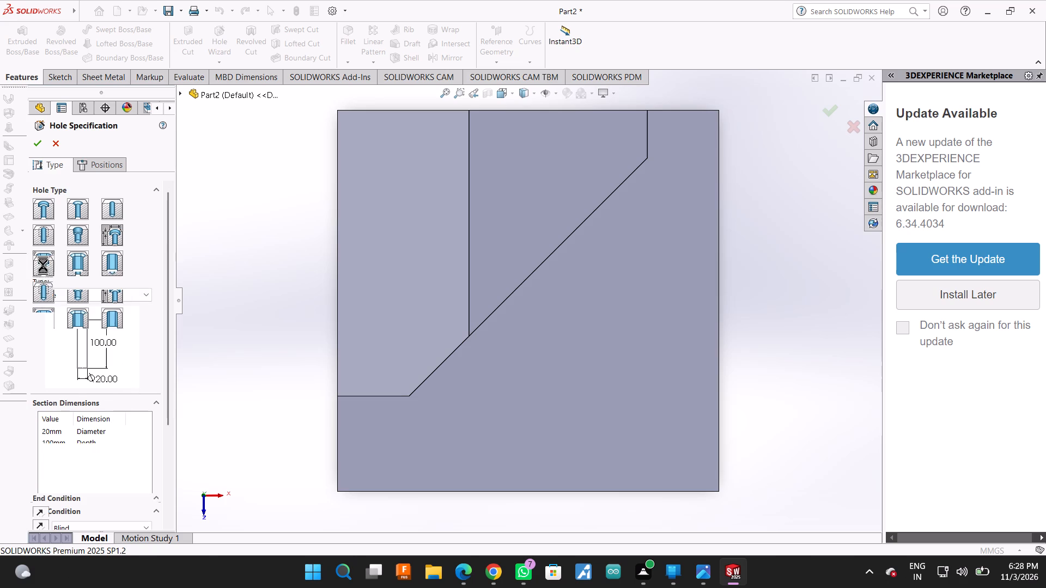
pyautogui.click(82, 389)
pyautogui.click(84, 383)
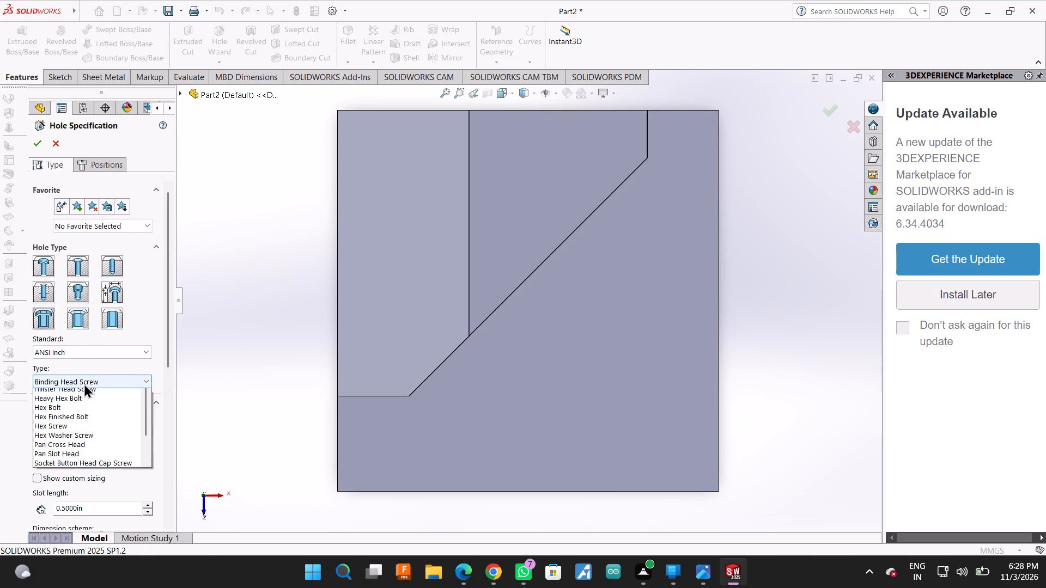
pyautogui.scroll(-4, 84, 423)
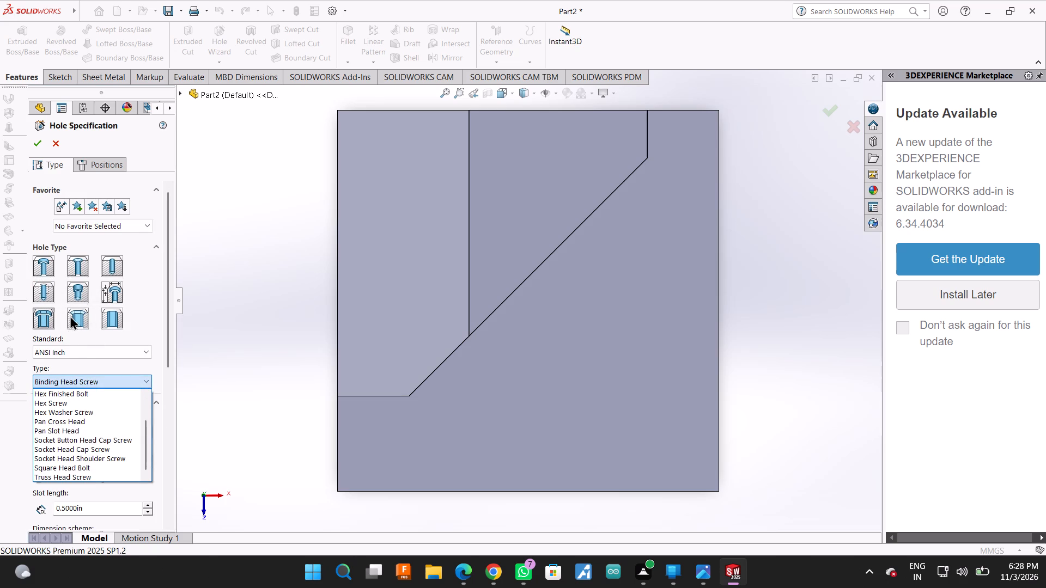
# Examine the fastener types offered for ANSI Inch counterbore and countersink holes.
pyautogui.click(51, 259)
pyautogui.click(48, 264)
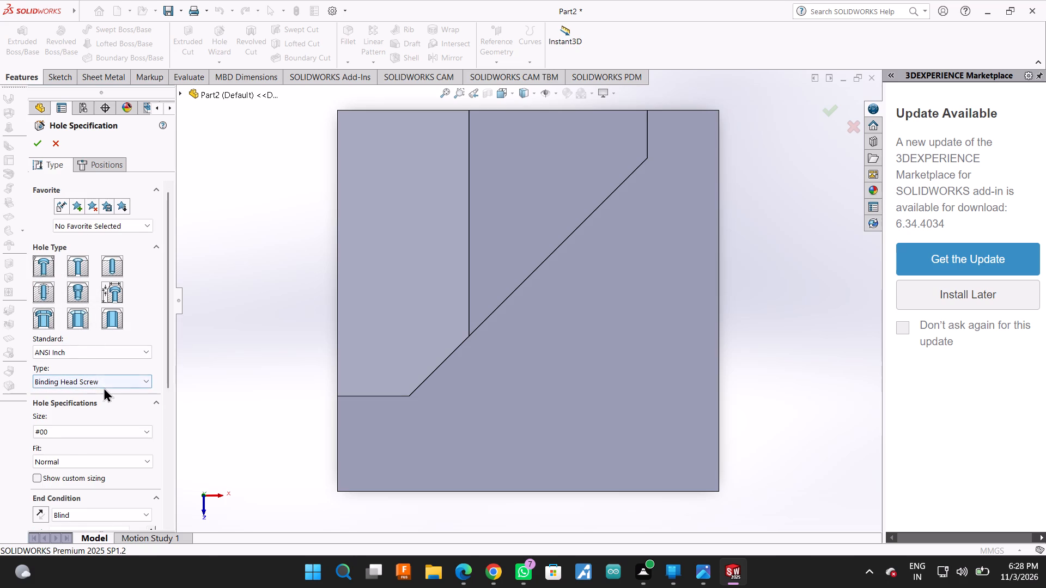
pyautogui.click(104, 387)
pyautogui.scroll(-10, 91, 451)
pyautogui.scroll(5, 94, 454)
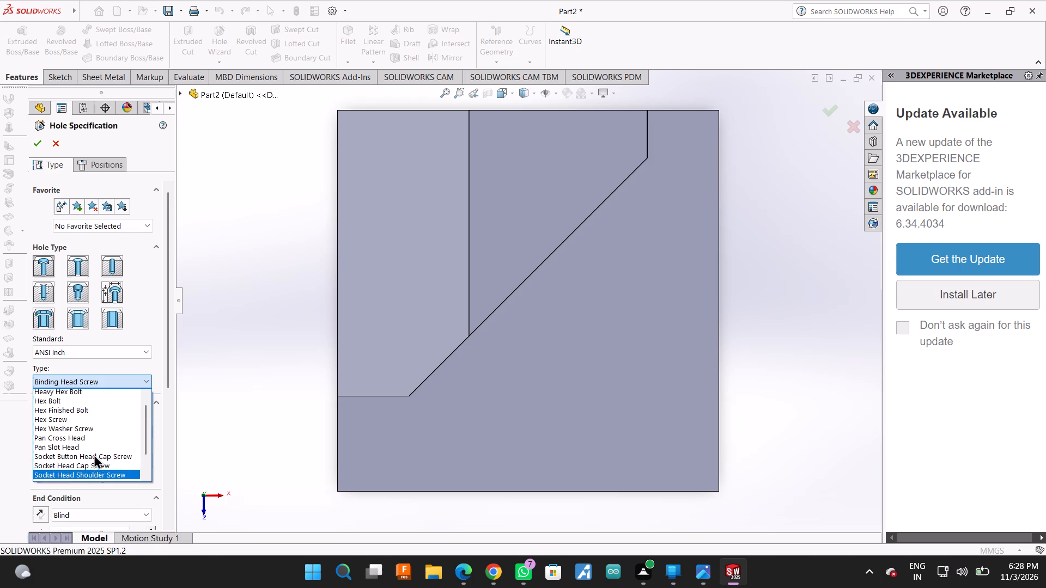
pyautogui.scroll(4, 62, 419)
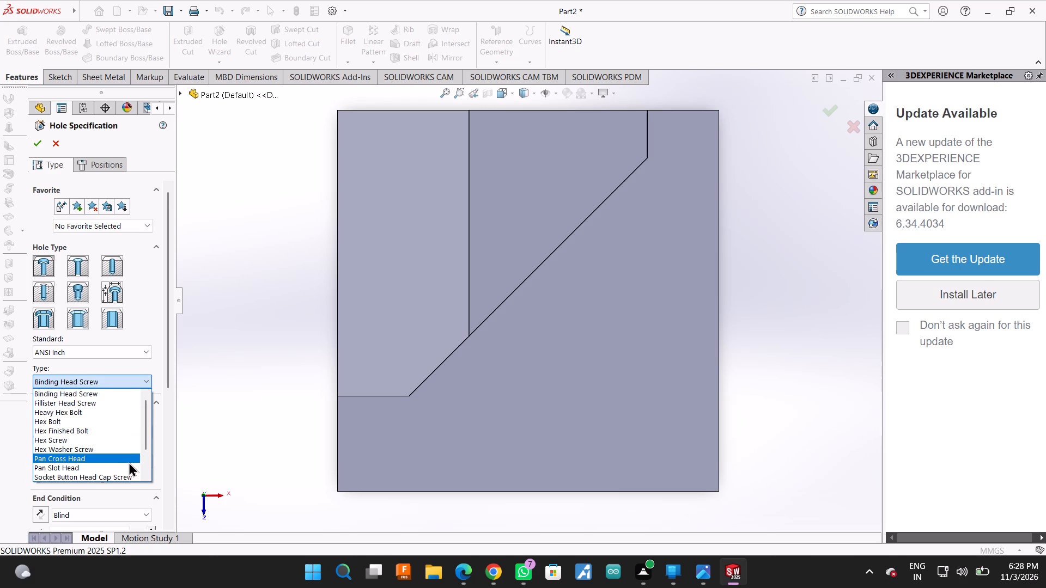
pyautogui.scroll(3, 128, 461)
pyautogui.scroll(-1, 115, 408)
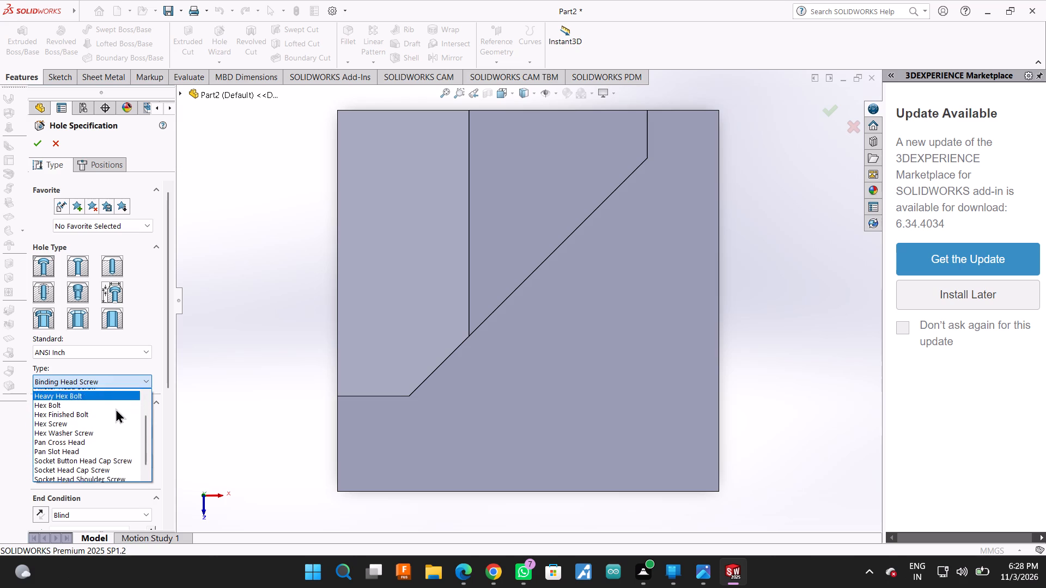
pyautogui.scroll(-4, 115, 408)
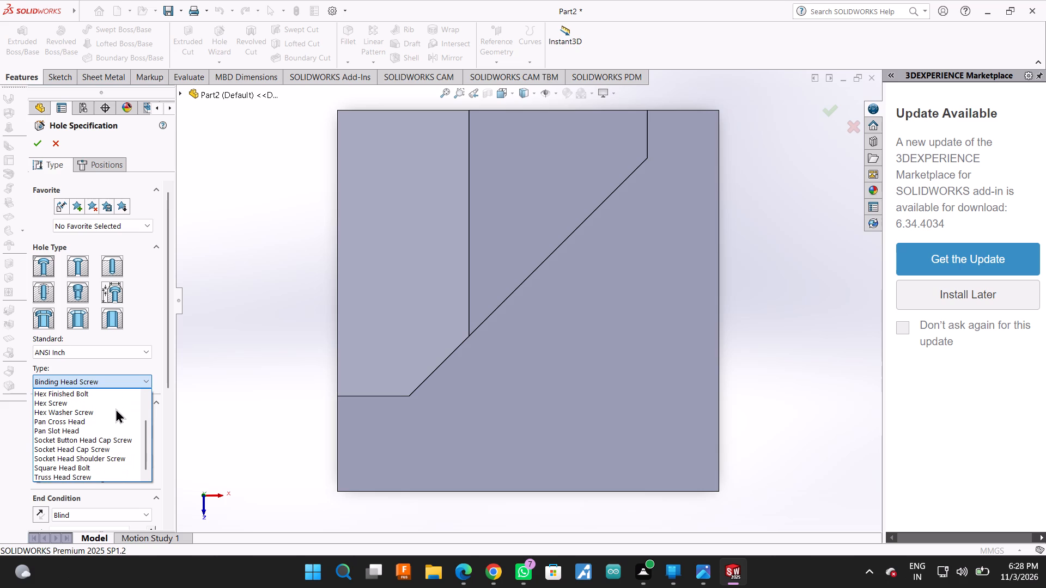
pyautogui.scroll(-2, 115, 408)
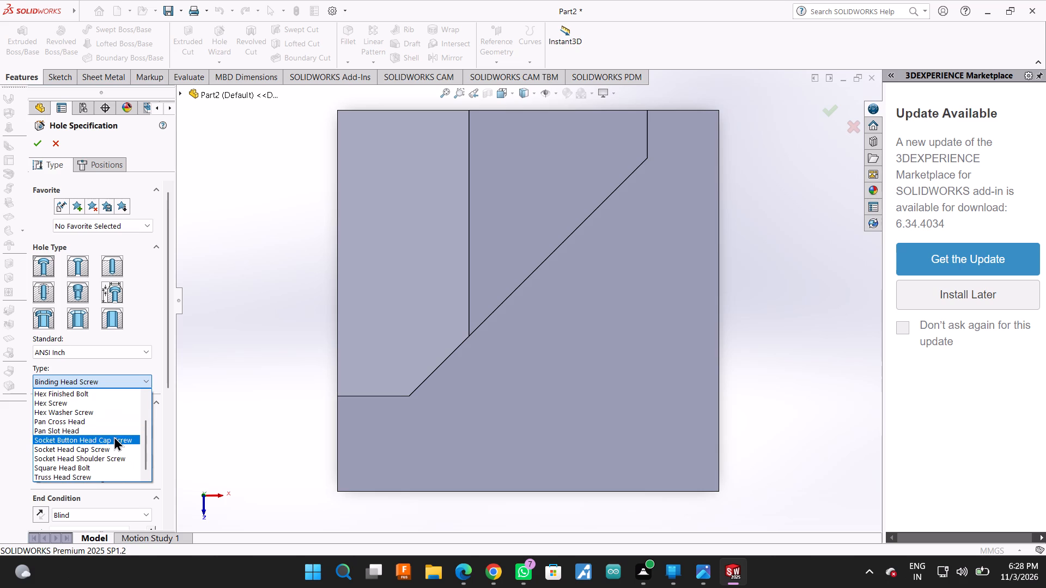
pyautogui.scroll(2, 119, 464)
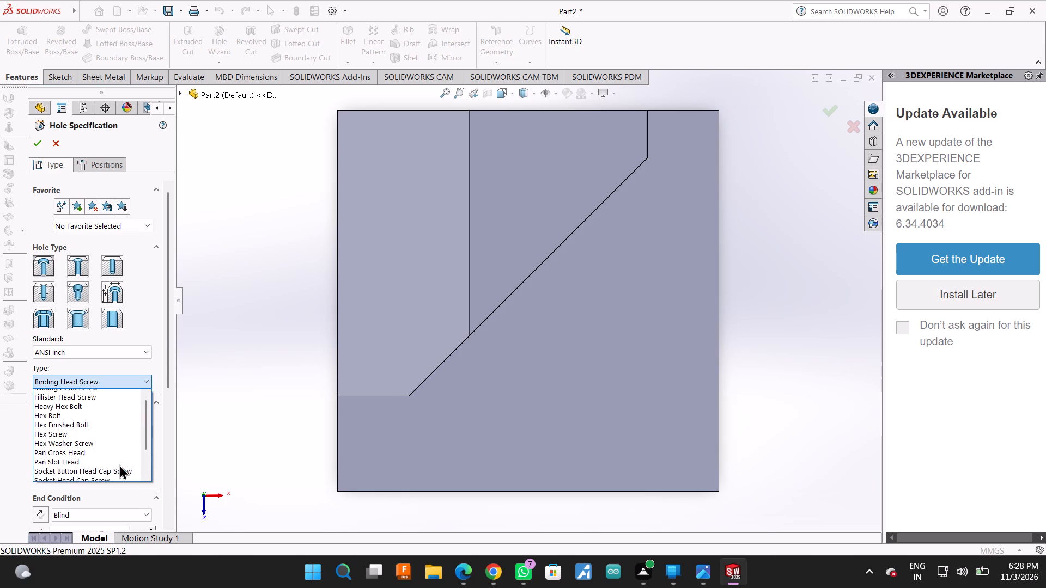
pyautogui.scroll(2, 119, 464)
pyautogui.click(74, 267)
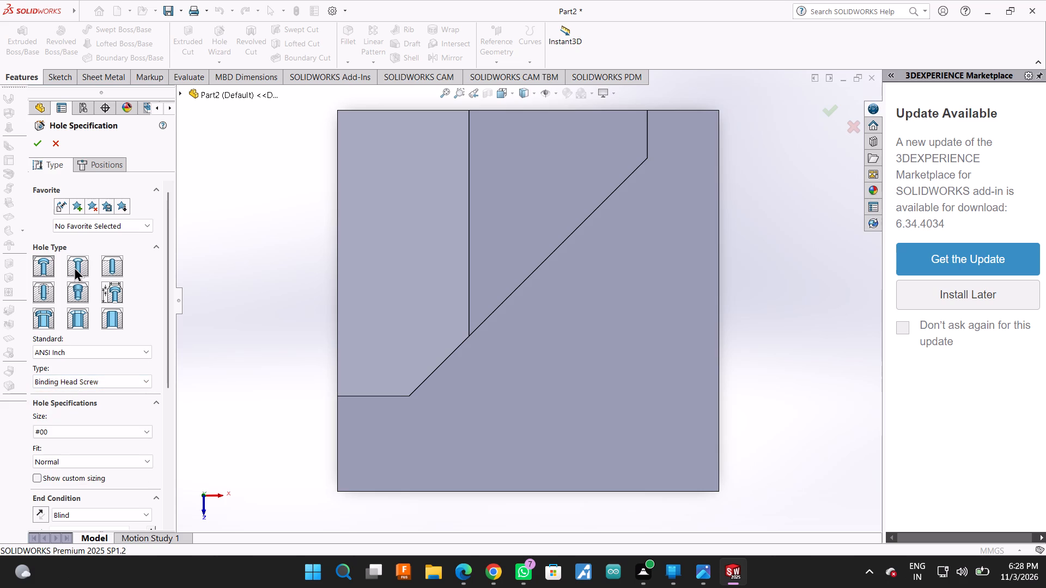
pyautogui.click(74, 267)
pyautogui.click(102, 383)
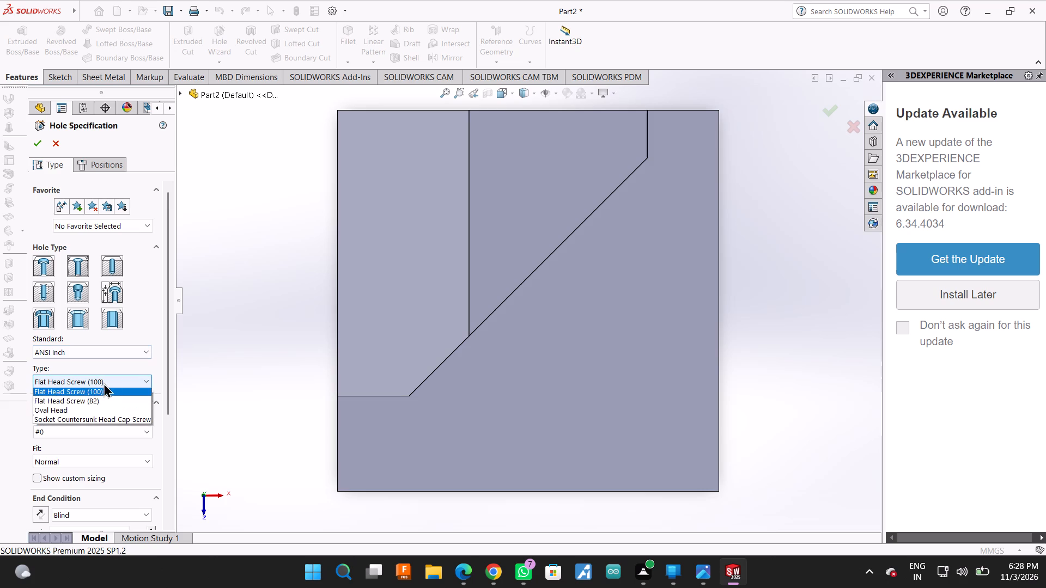
# Specify a plain hole using the ANSI Metric standard and the Drill sizes type.
pyautogui.click(106, 260)
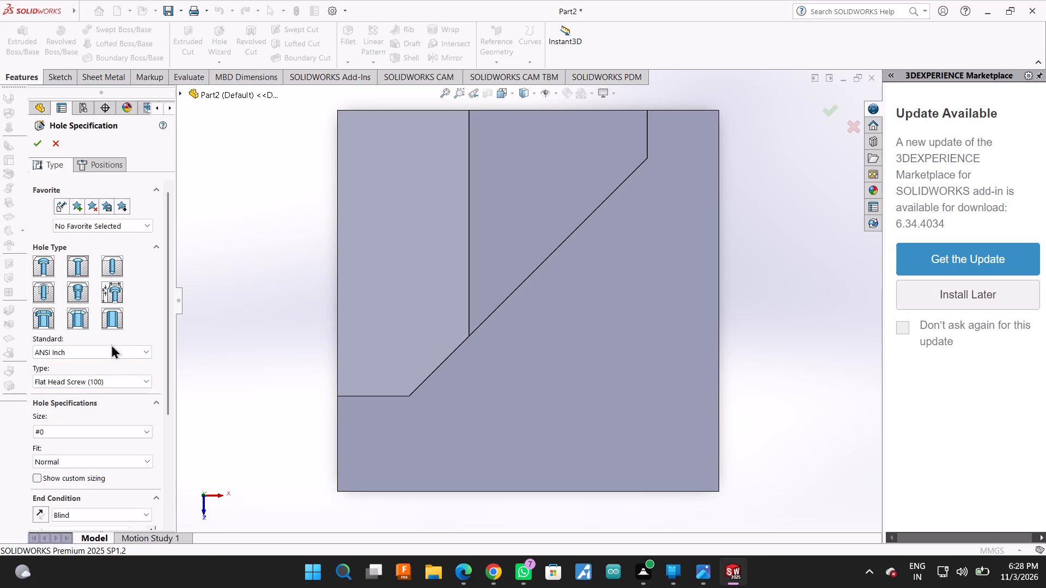
pyautogui.click(116, 261)
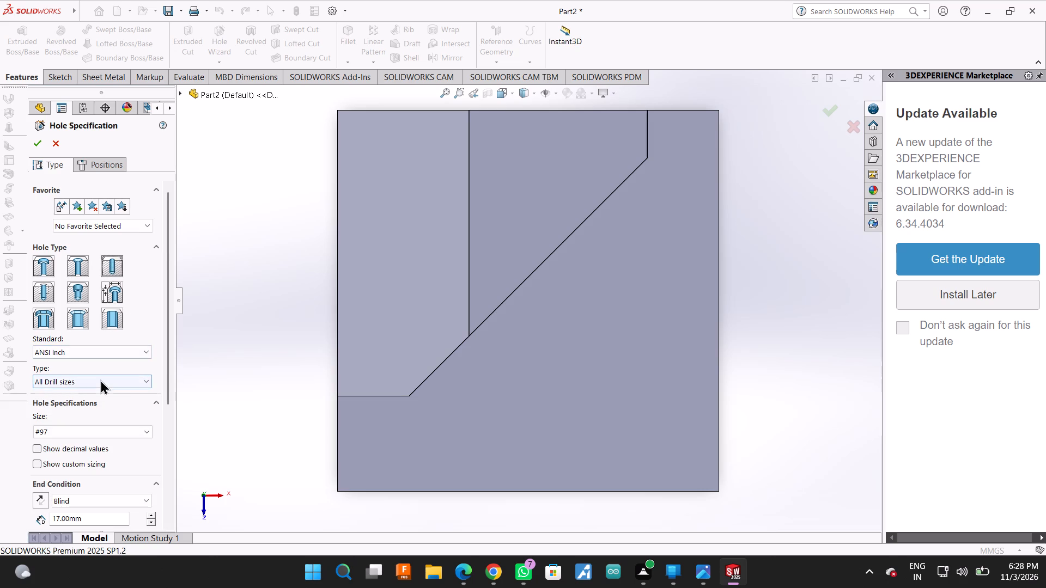
pyautogui.click(100, 382)
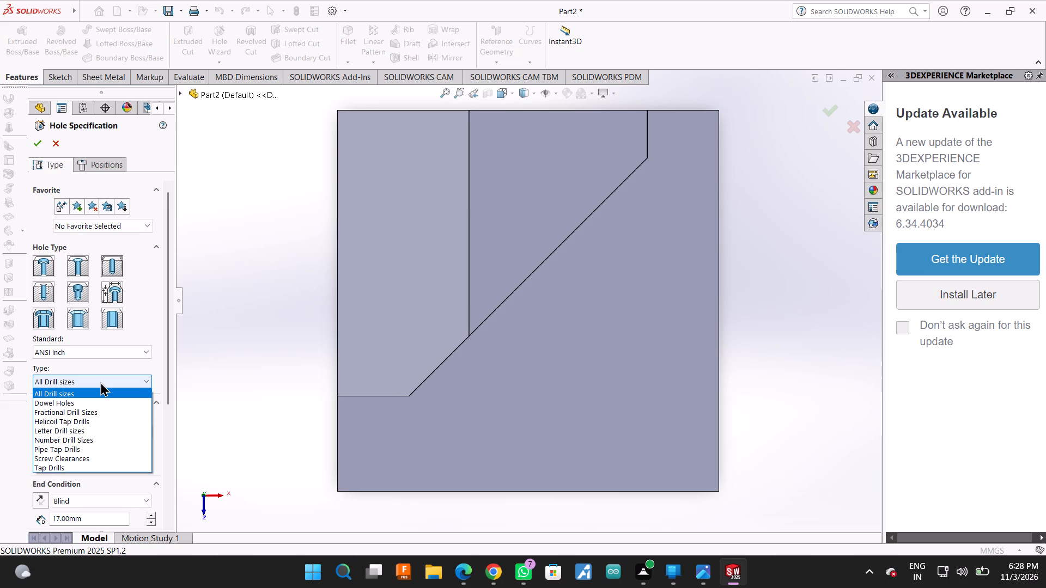
pyautogui.click(100, 356)
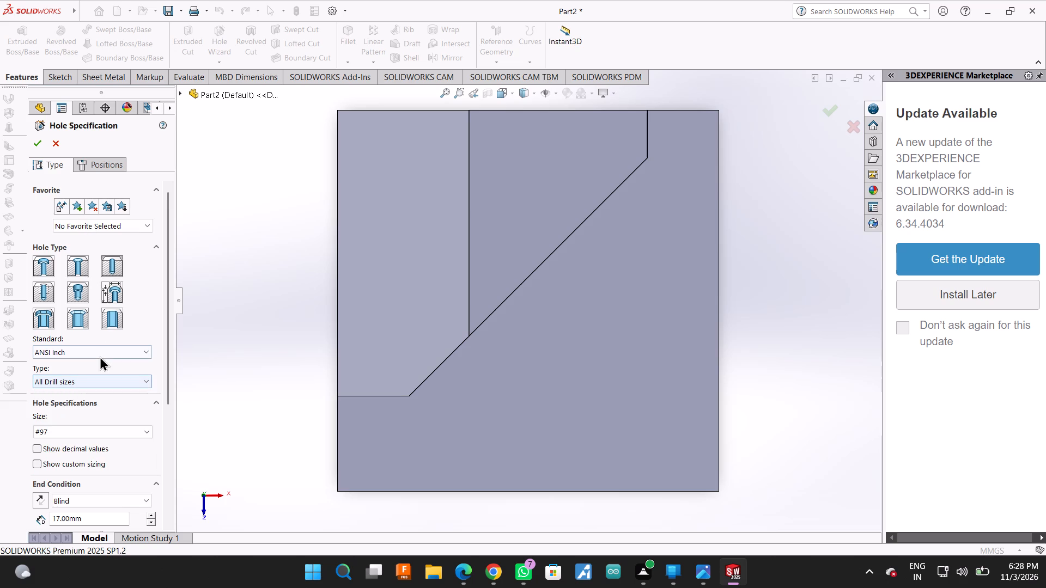
pyautogui.click(102, 352)
pyautogui.click(86, 377)
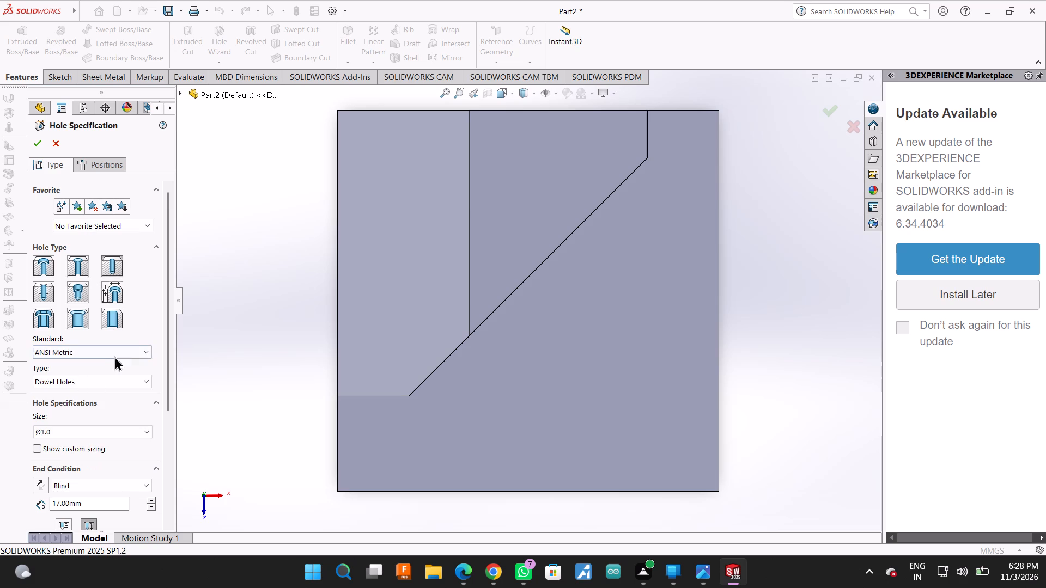
pyautogui.click(112, 388)
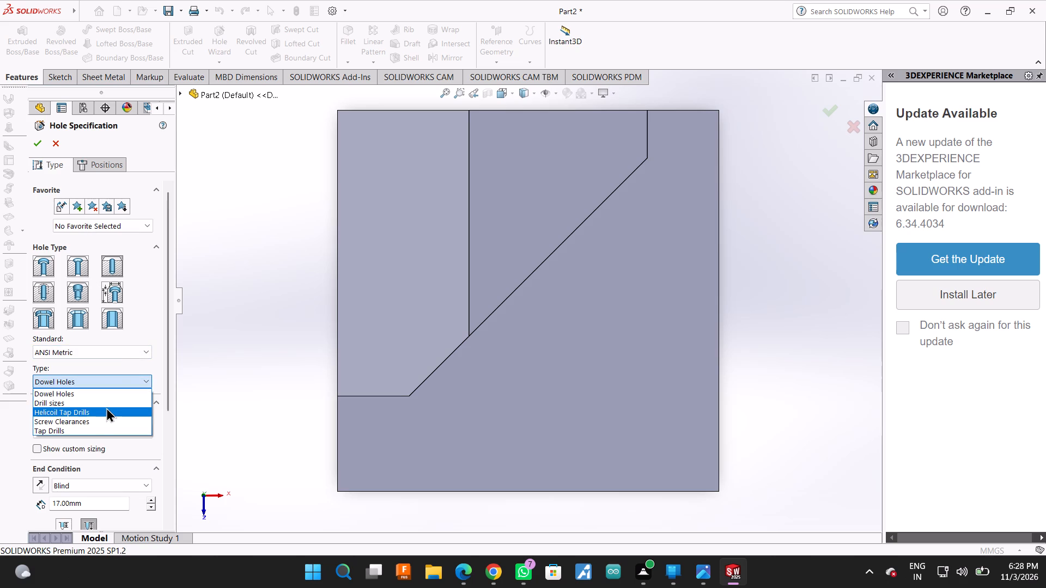
pyautogui.click(107, 266)
pyautogui.doubleClick(107, 266)
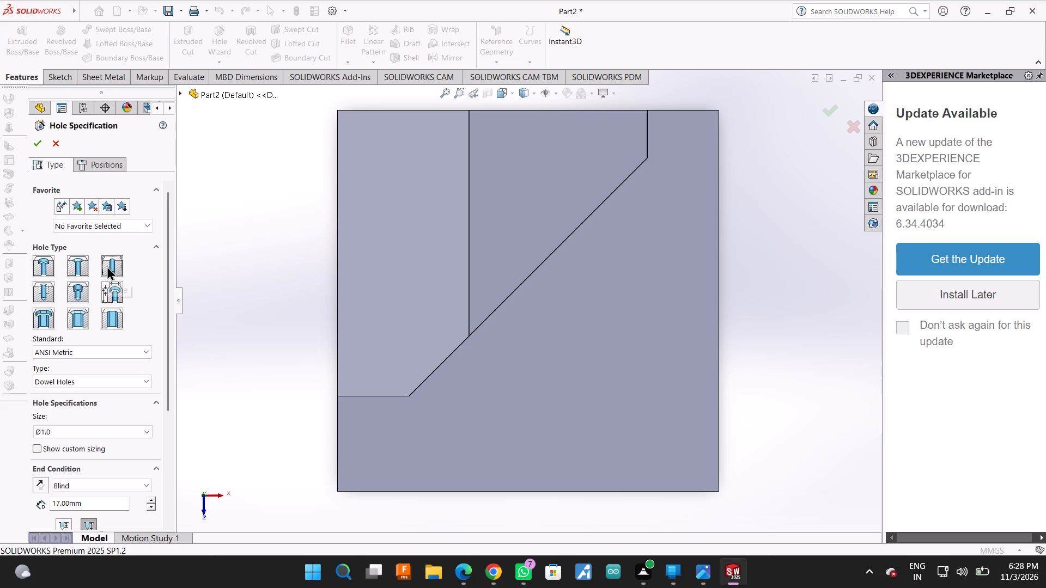
pyautogui.click(96, 386)
pyautogui.scroll(-1, 98, 416)
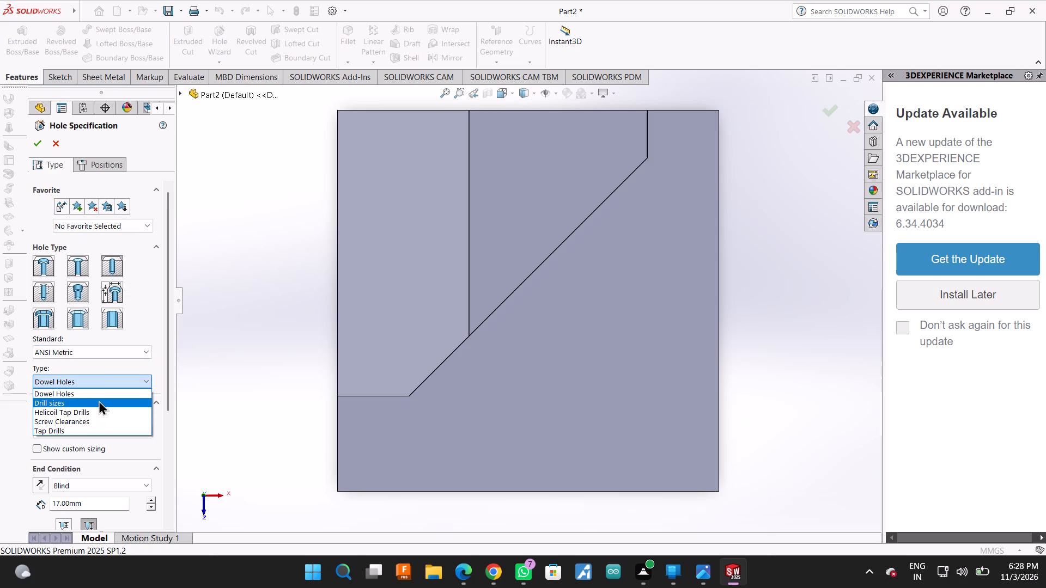
pyautogui.click(99, 400)
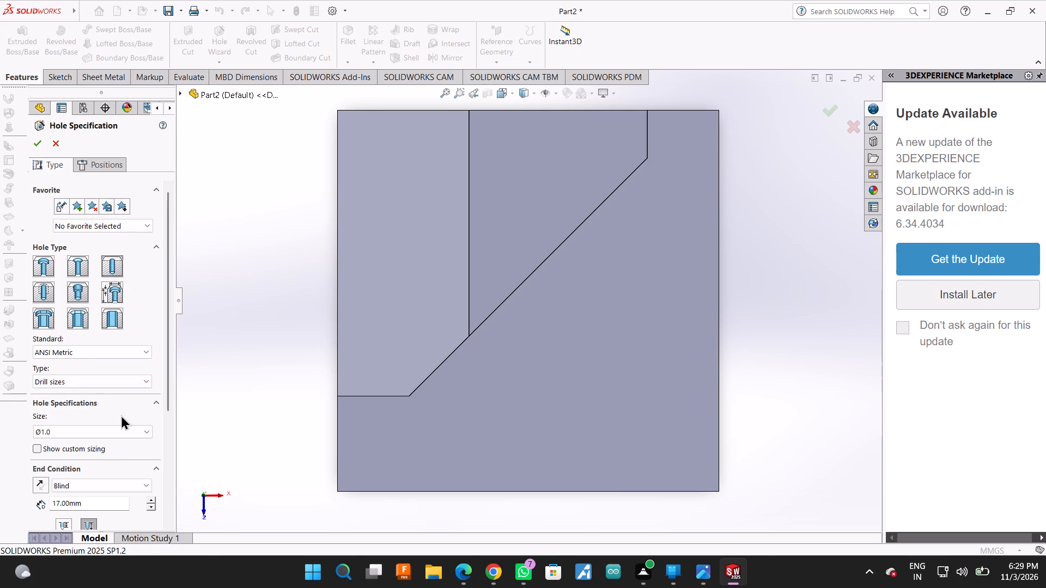
# Choose the plain hole's diameter from the available metric drill sizes.
pyautogui.scroll(-1, 122, 405)
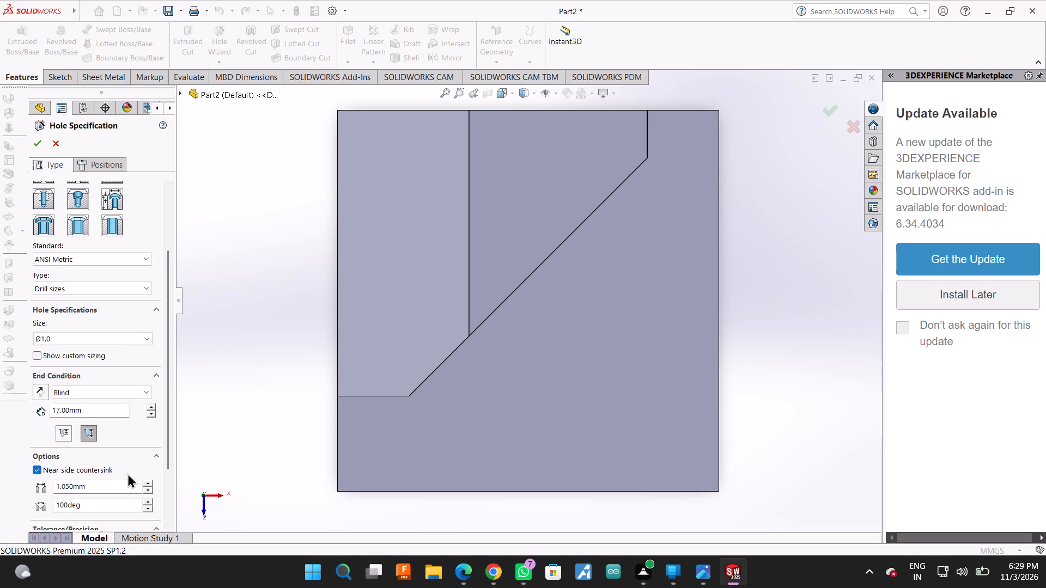
pyautogui.click(123, 339)
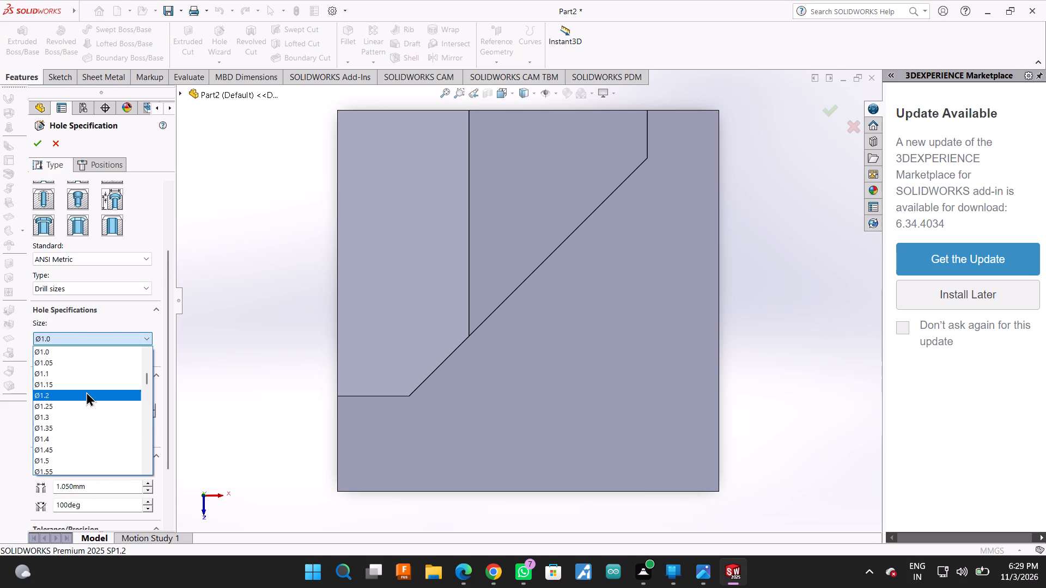
pyautogui.scroll(-6, 86, 391)
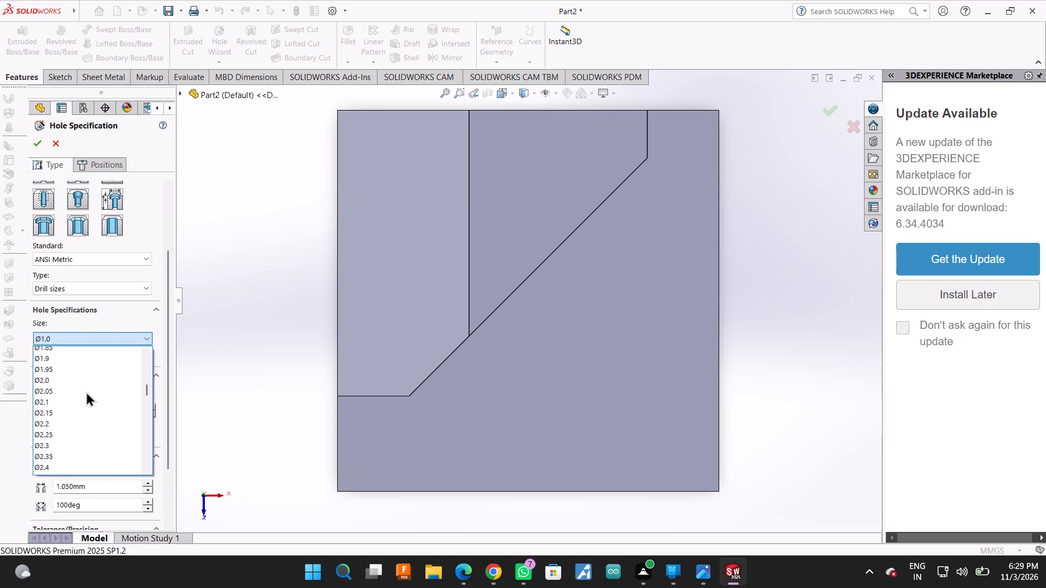
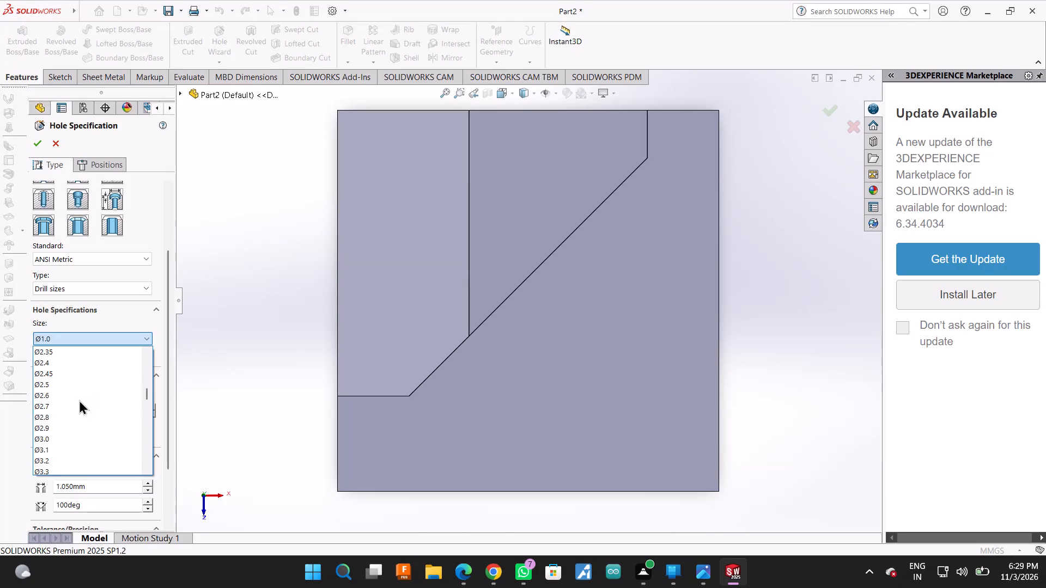
# Set the plain hole's size to Ø10.0 and show its custom sizing.
pyautogui.scroll(-4, 75, 435)
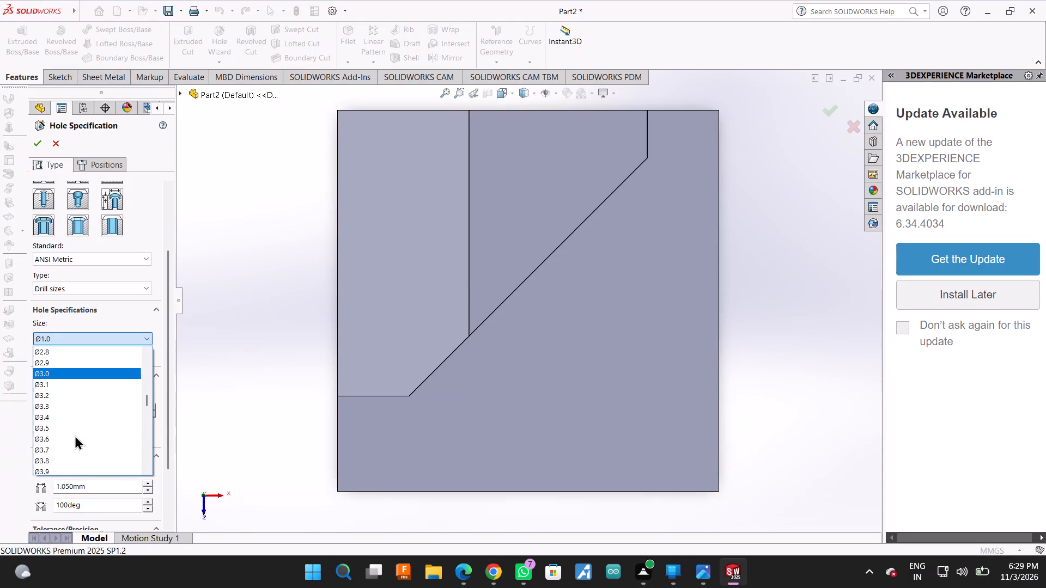
pyautogui.scroll(-9, 75, 435)
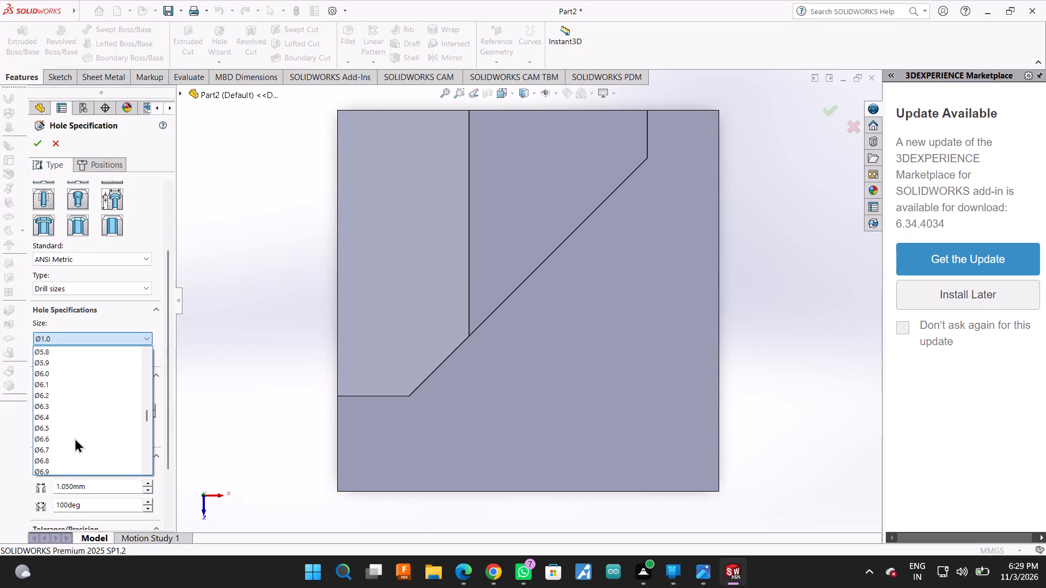
pyautogui.scroll(-10, 75, 438)
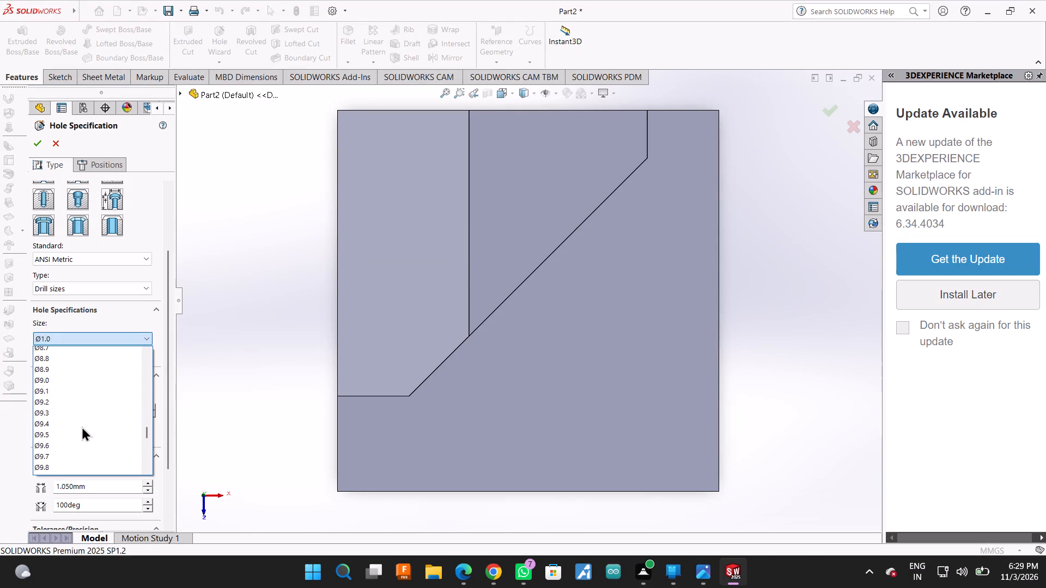
pyautogui.scroll(-1, 82, 426)
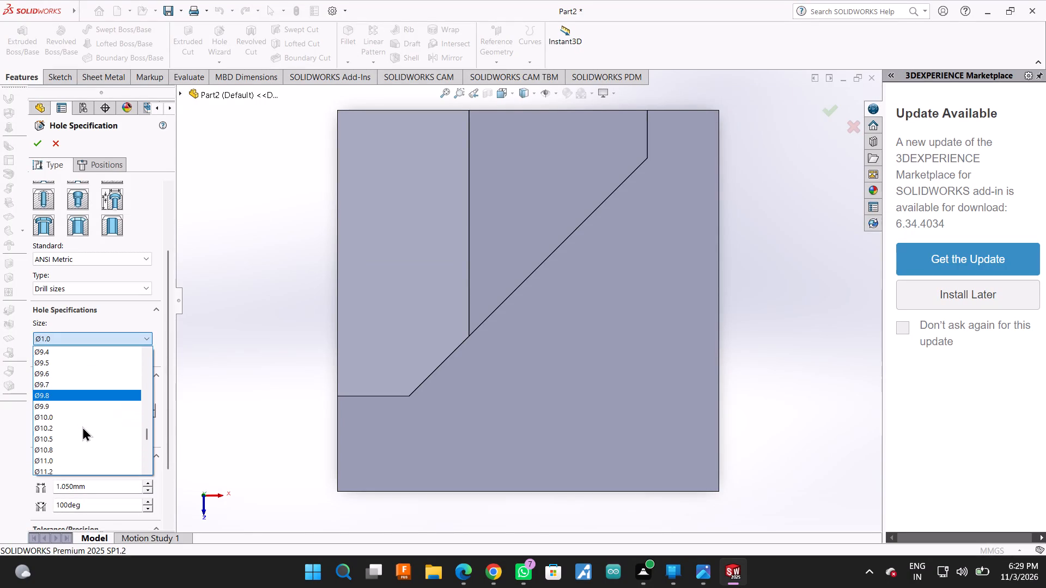
pyautogui.scroll(-1, 82, 426)
pyautogui.click(66, 379)
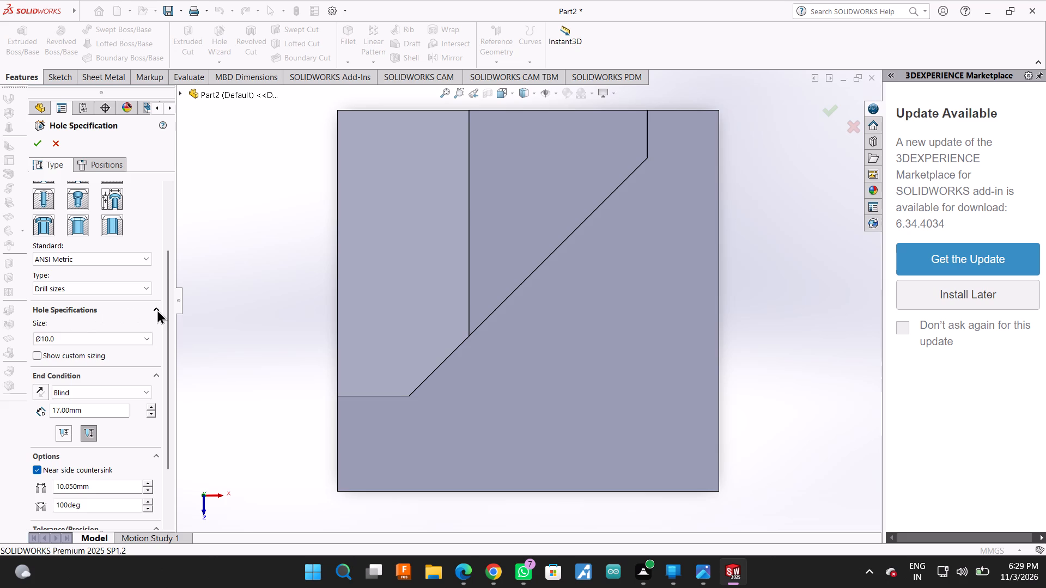
pyautogui.click(147, 340)
pyautogui.click(147, 340)
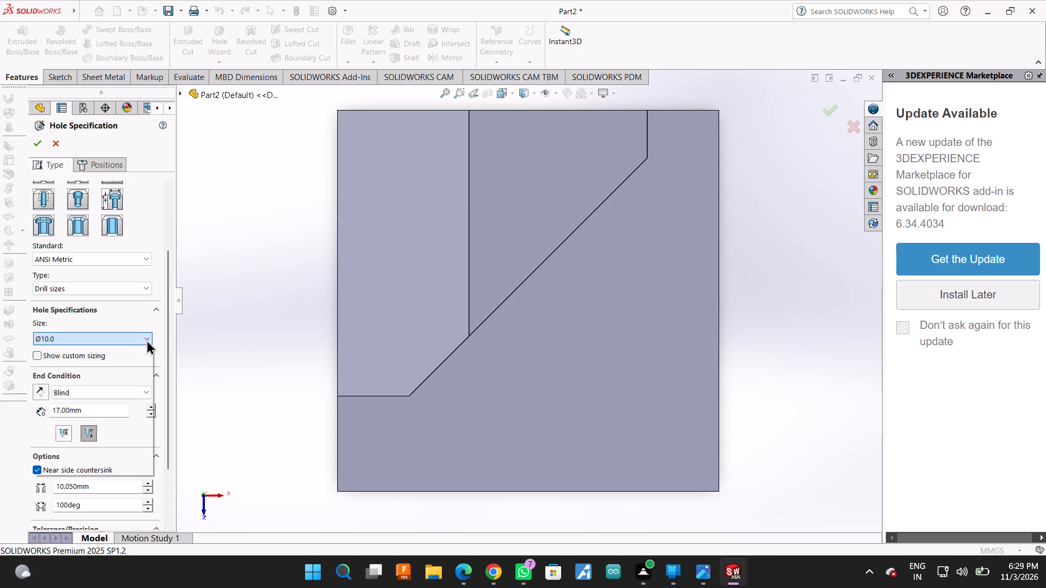
pyautogui.click(37, 359)
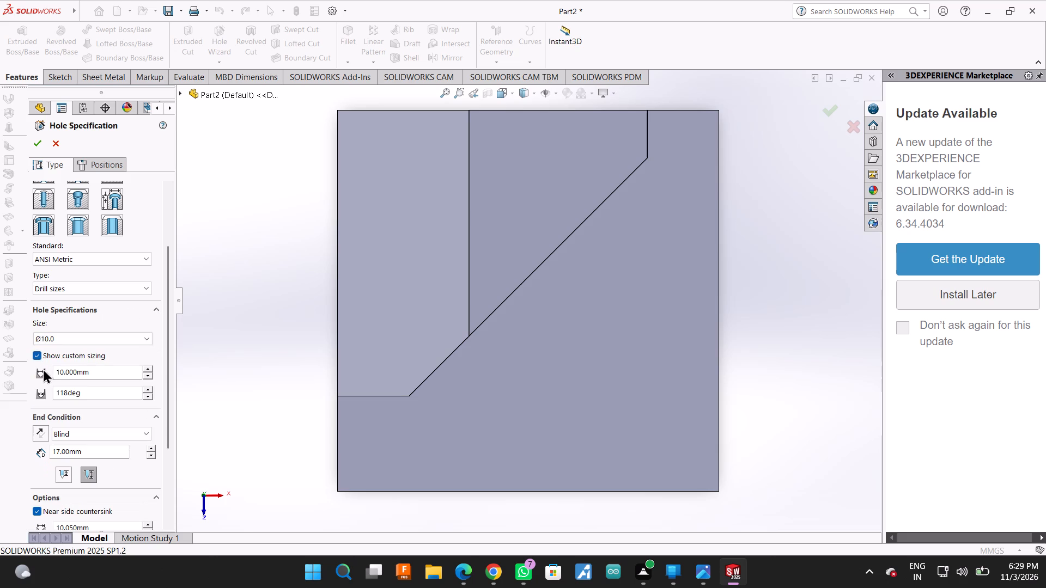
# Set the hole's blind depth to 5 mm.
pyautogui.scroll(-2, 144, 409)
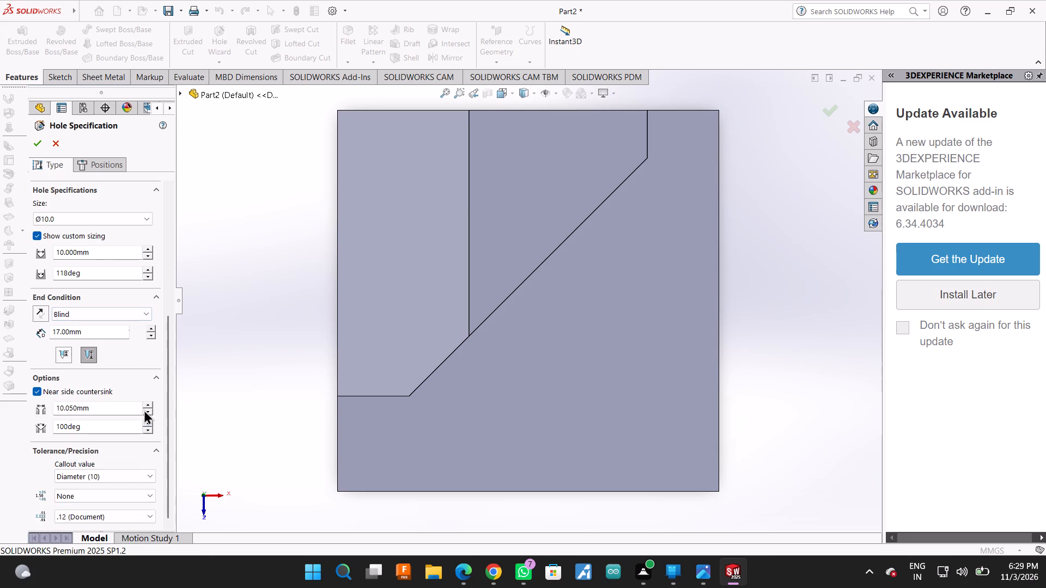
pyautogui.doubleClick(96, 334)
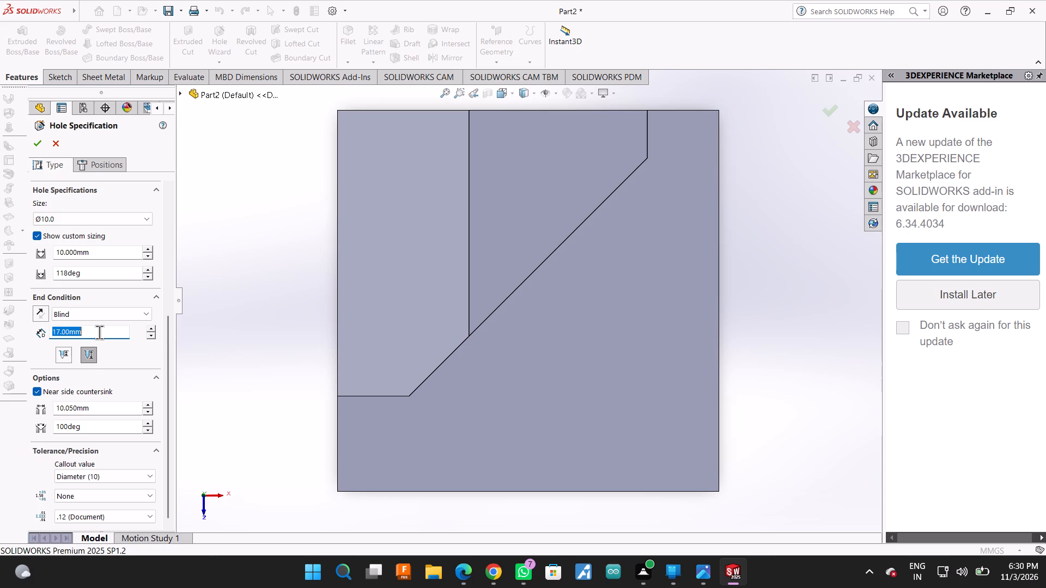
pyautogui.press('5')
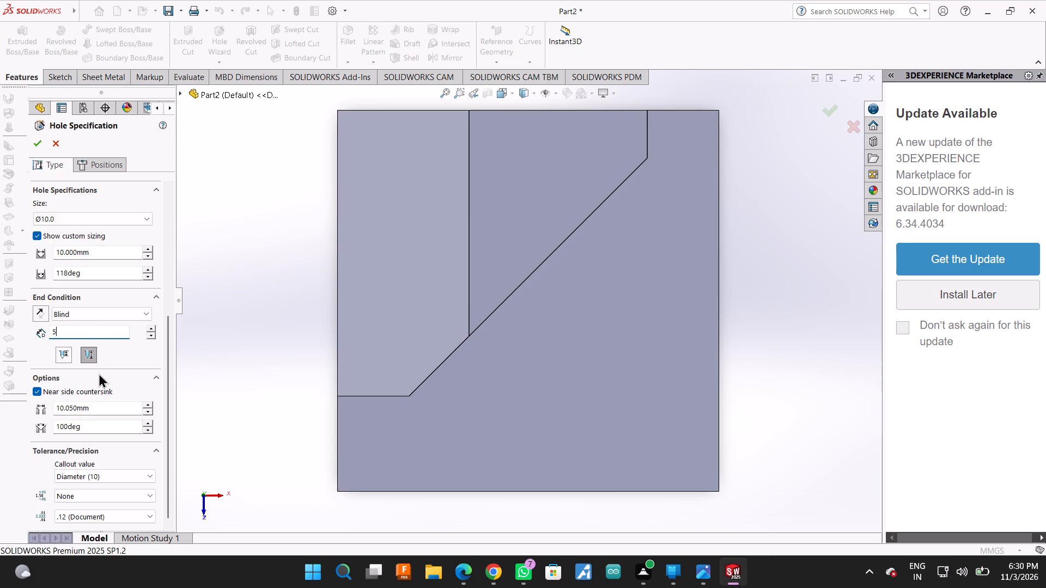
pyautogui.click(99, 373)
pyautogui.scroll(-2, 155, 401)
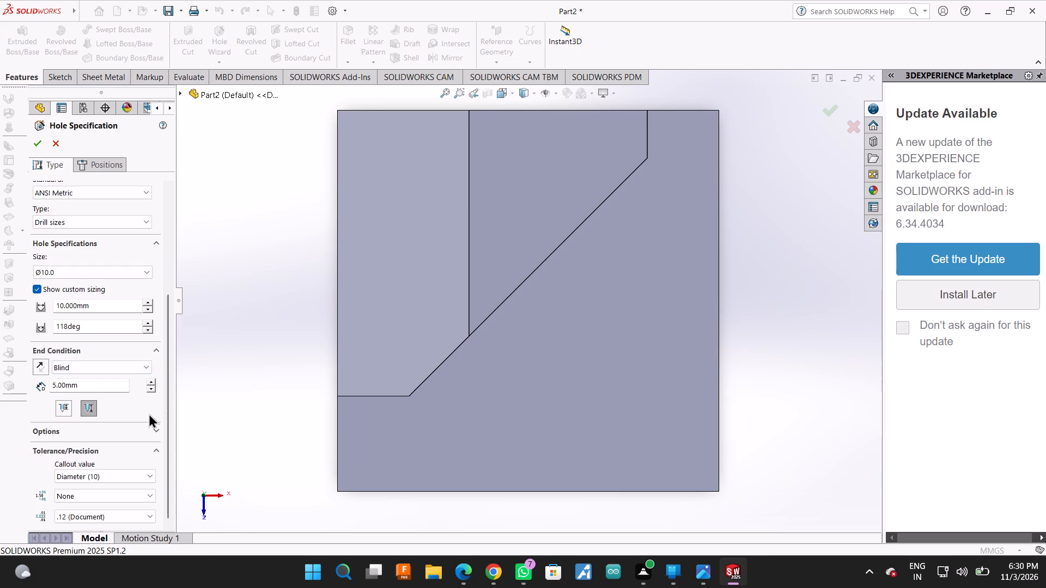
pyautogui.scroll(-1, 127, 452)
pyautogui.scroll(-4, 135, 400)
pyautogui.scroll(3, 136, 399)
# Choose the large flat face beside the diagonal cut as the face for positioning the hole.
pyautogui.click(81, 161)
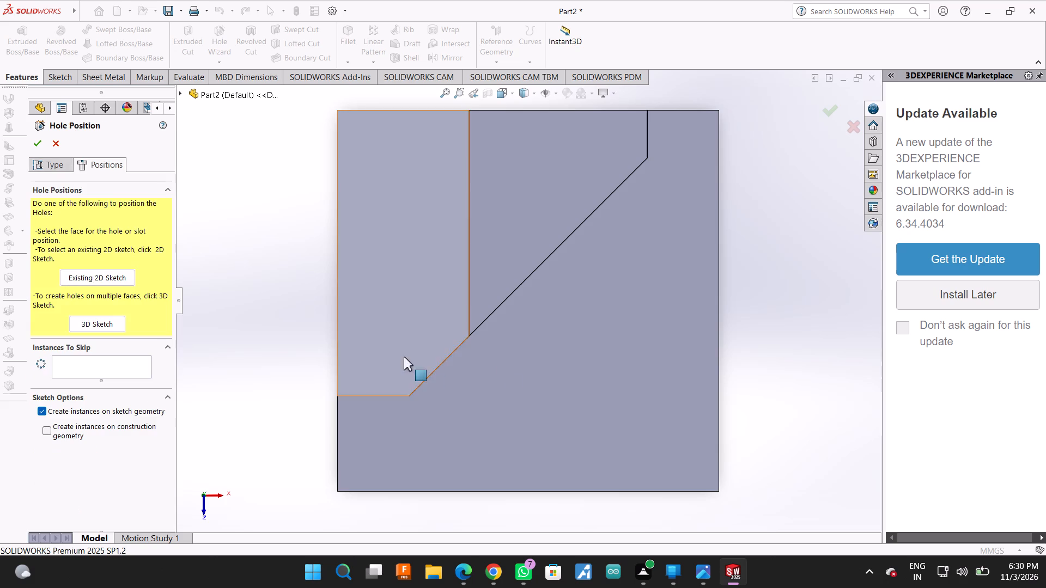
pyautogui.click(631, 352)
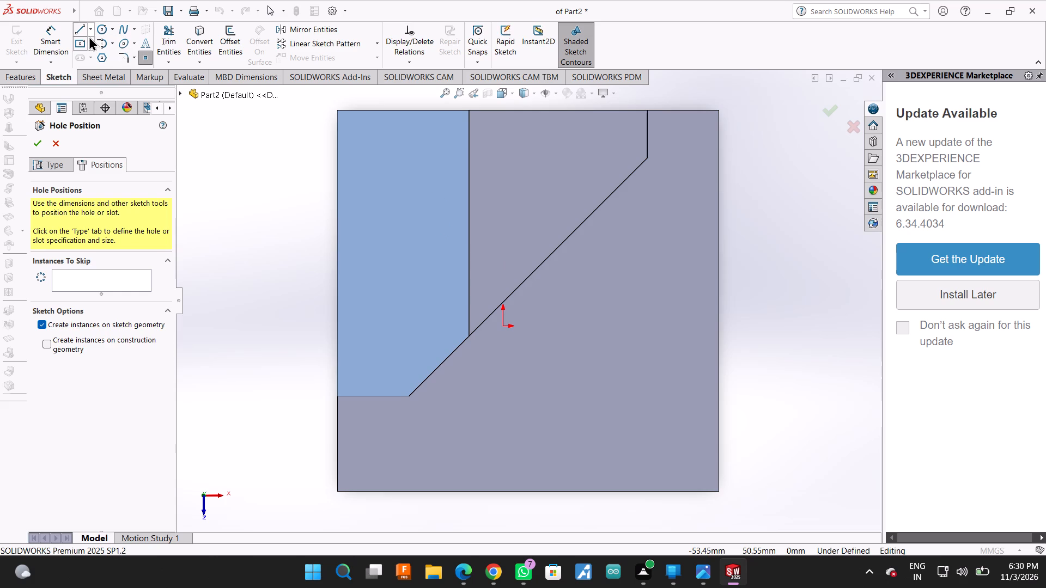
pyautogui.press('Escape')
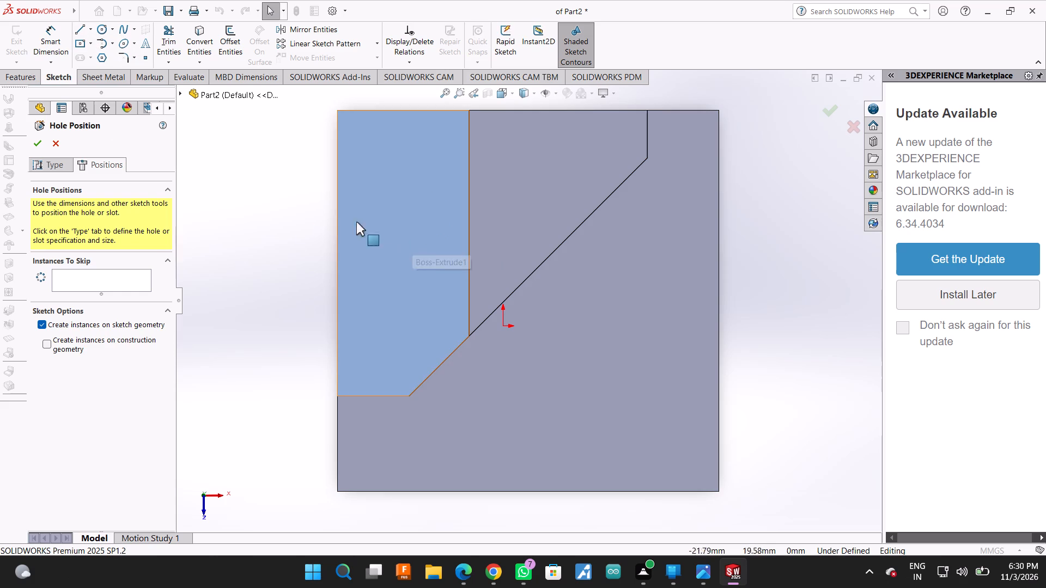
# Sketch a horizontal centerline about 25 mm inward from the face's right edge, and a vertical centerline about 35 mm down to its lower edge.
pyautogui.click(88, 30)
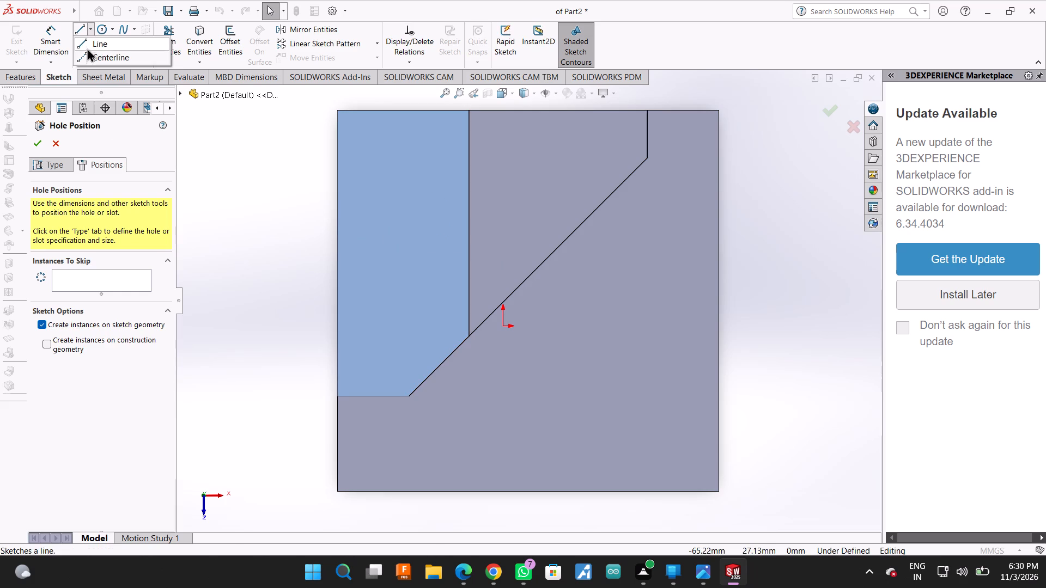
pyautogui.click(86, 53)
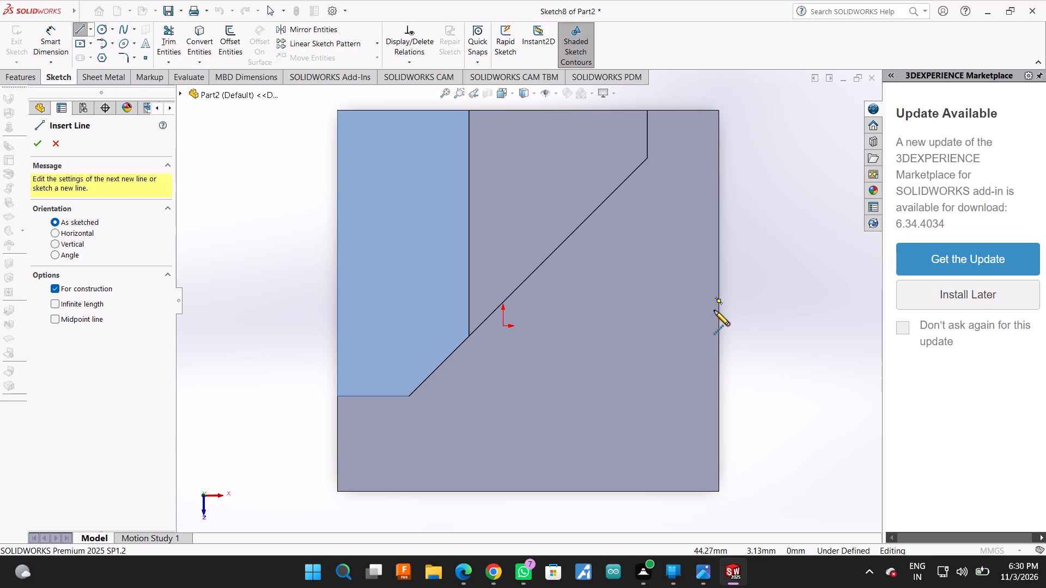
pyautogui.click(718, 323)
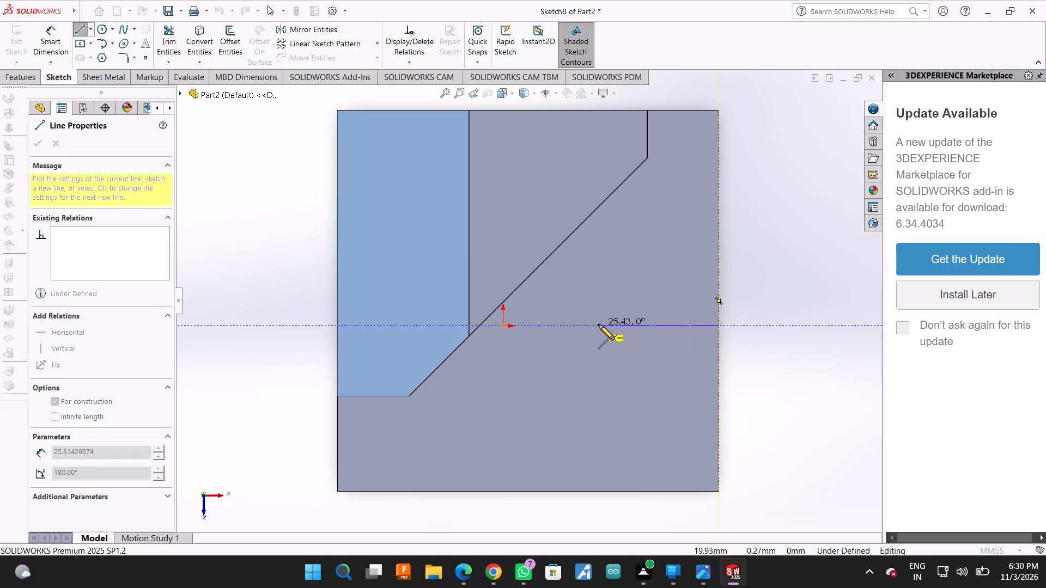
pyautogui.click(600, 326)
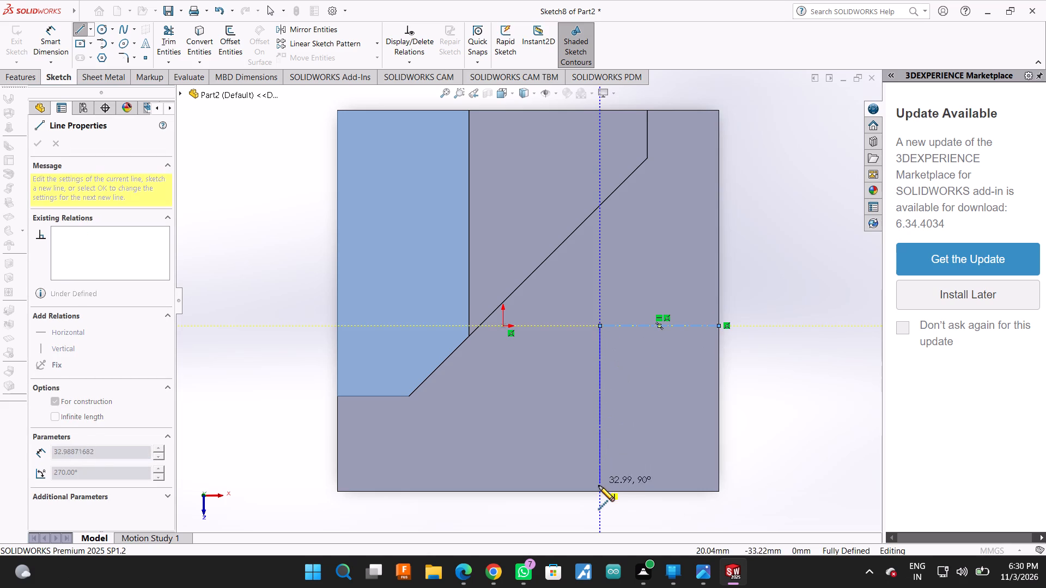
pyautogui.click(598, 491)
pyautogui.press('Escape')
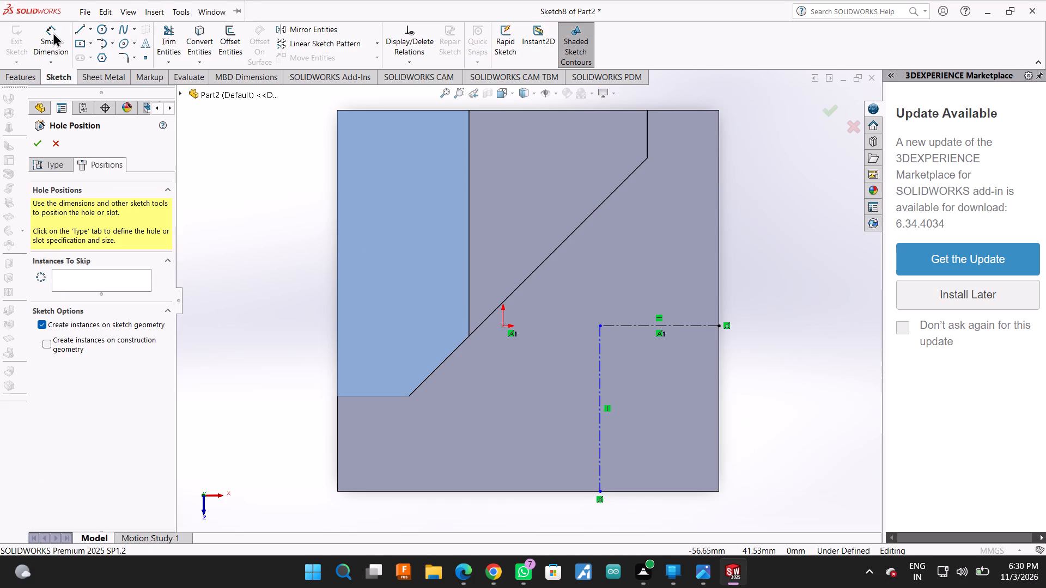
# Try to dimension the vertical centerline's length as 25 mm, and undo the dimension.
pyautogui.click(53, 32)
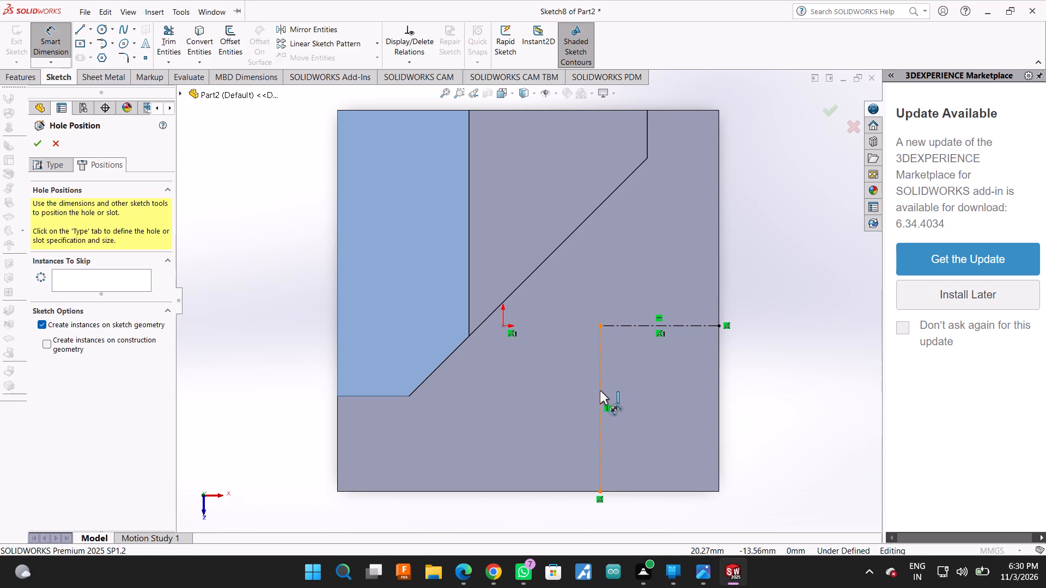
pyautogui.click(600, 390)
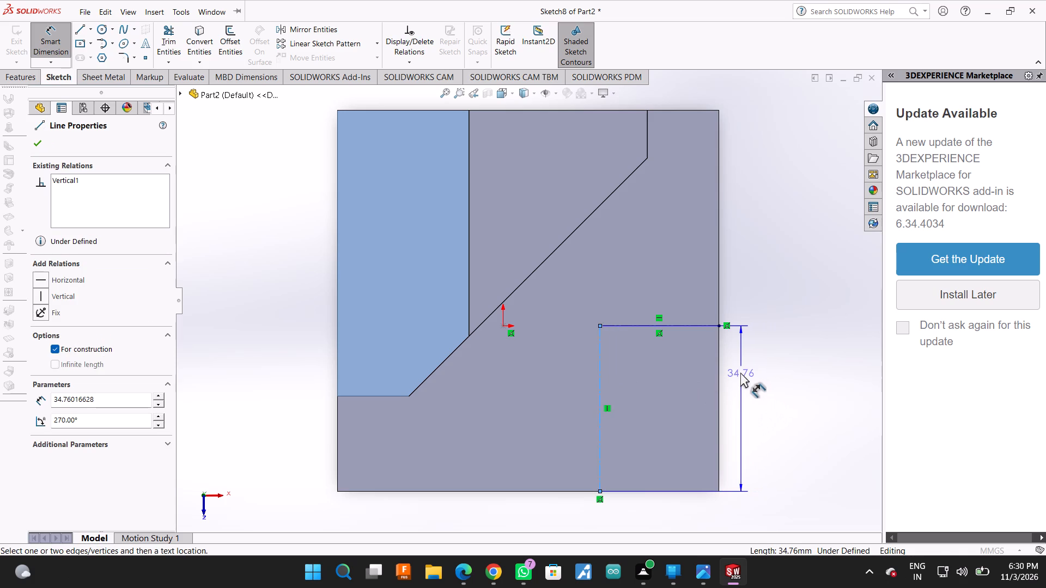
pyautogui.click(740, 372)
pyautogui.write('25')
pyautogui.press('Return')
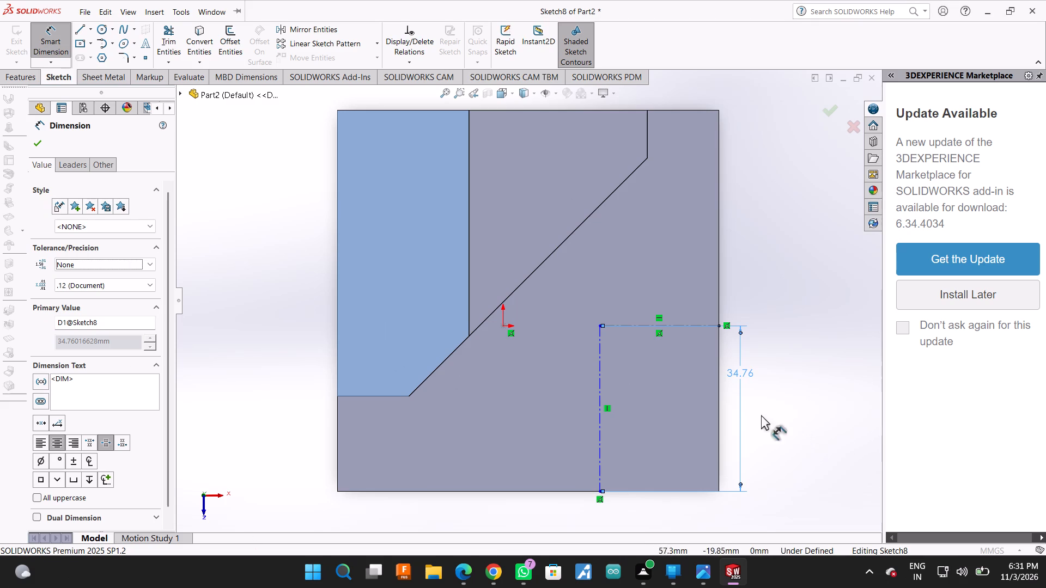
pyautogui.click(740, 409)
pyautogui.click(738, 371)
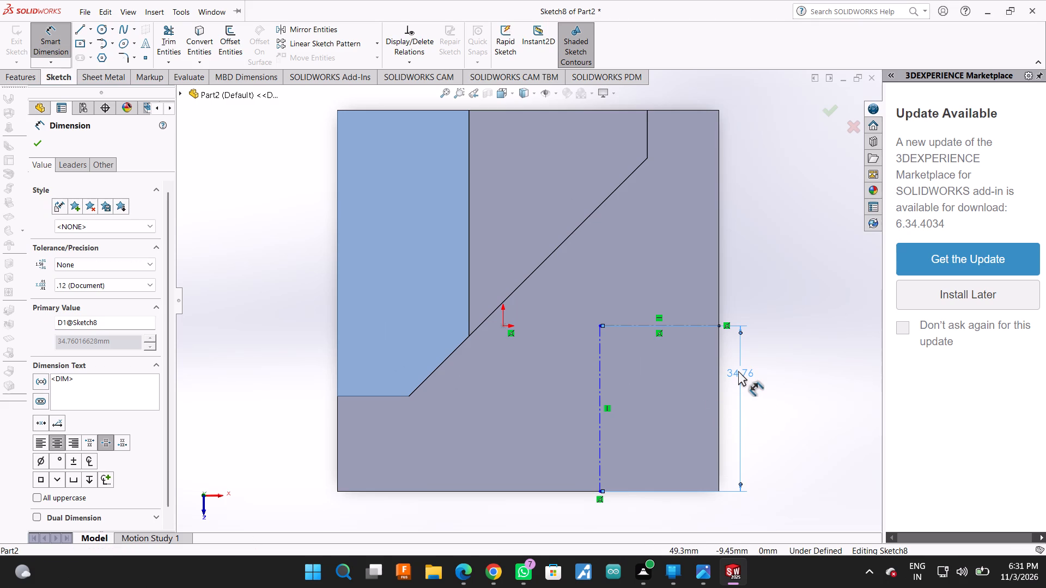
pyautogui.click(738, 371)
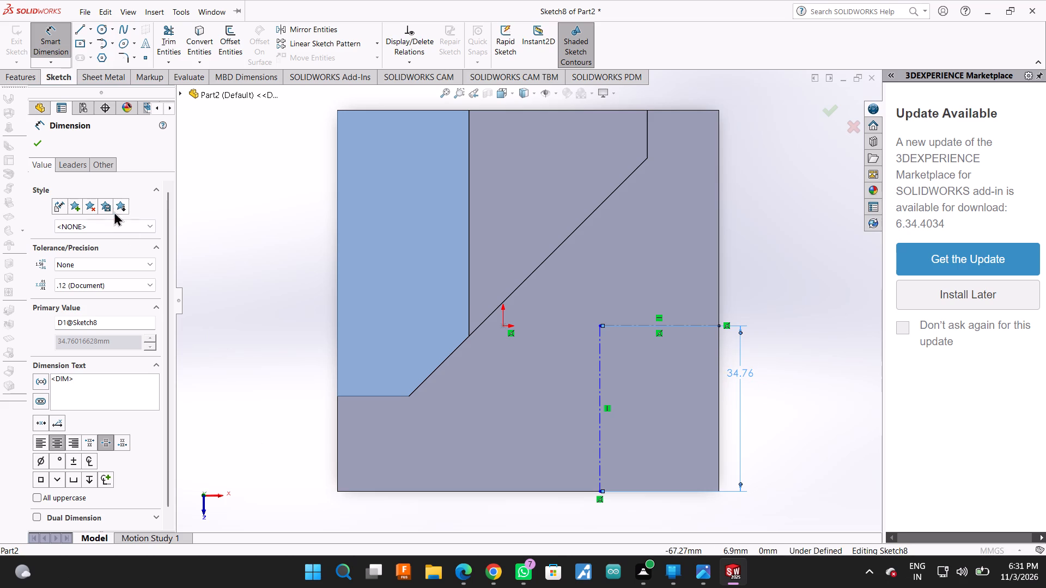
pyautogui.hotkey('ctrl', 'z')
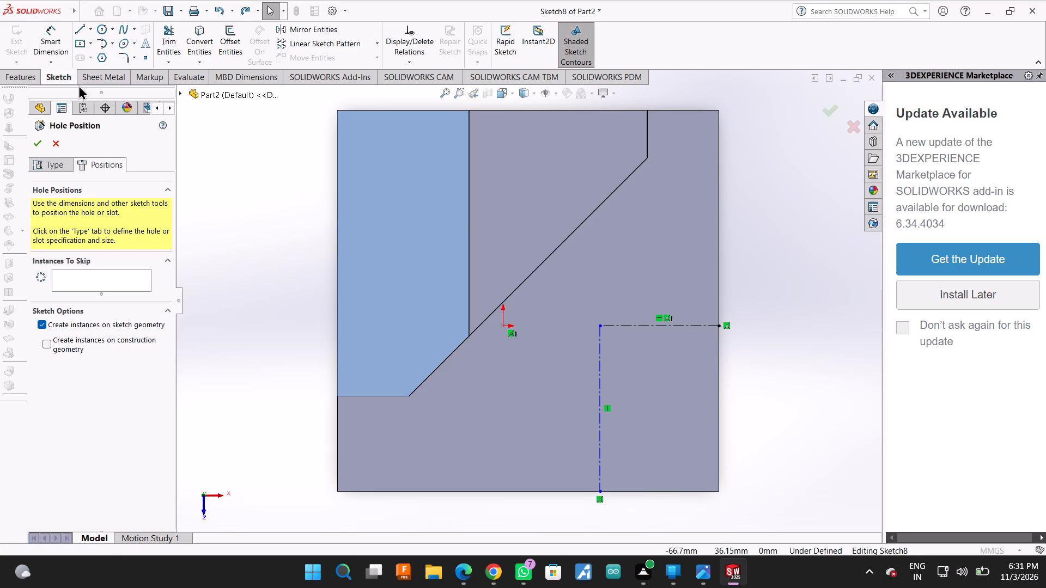
# Dimension the vertical centerline 25 mm from the face's right edge.
pyautogui.click(61, 39)
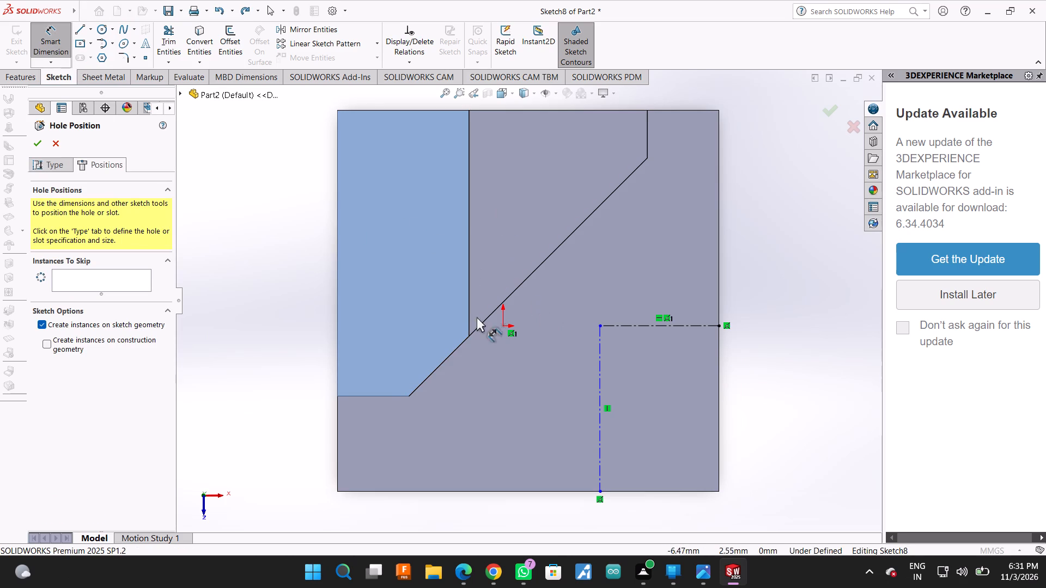
pyautogui.click(601, 350)
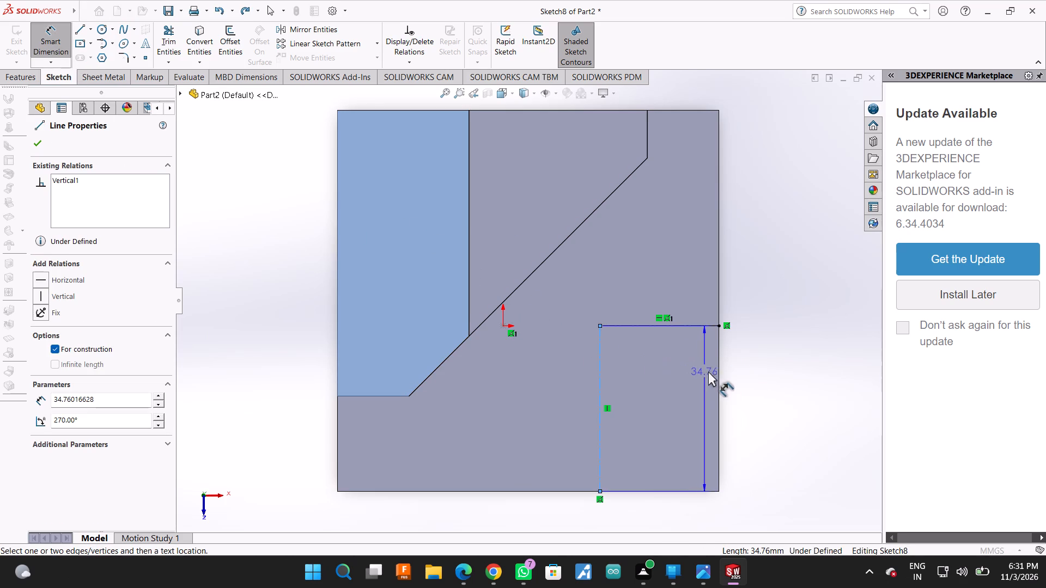
pyautogui.click(719, 376)
pyautogui.click(651, 272)
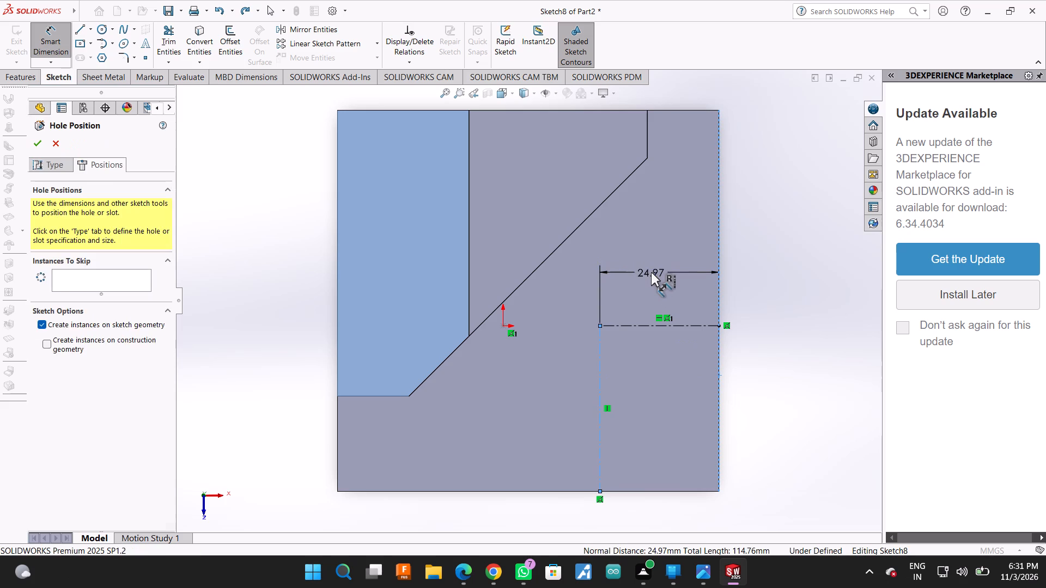
pyautogui.write('25')
pyautogui.press('Return')
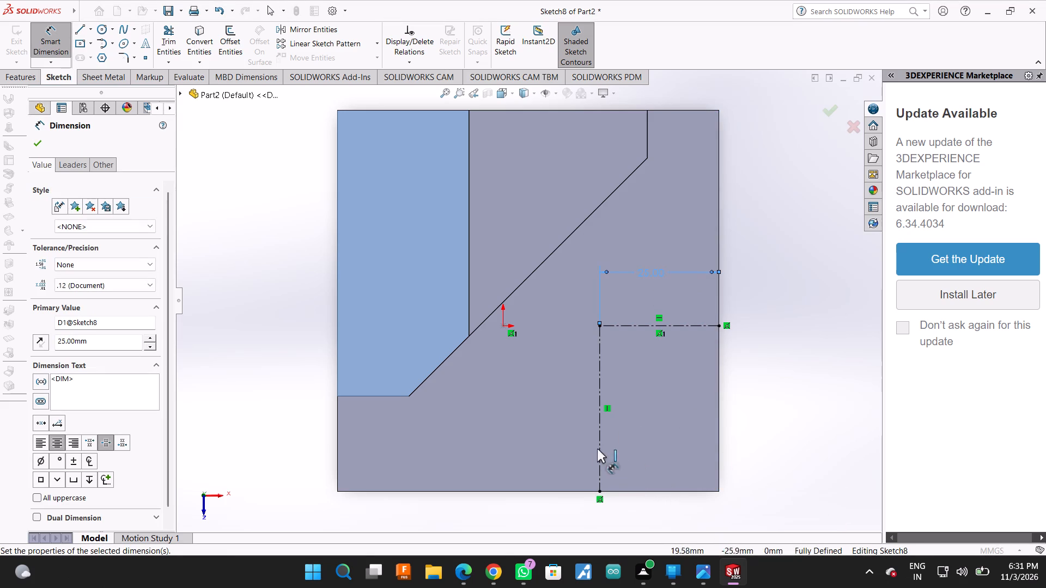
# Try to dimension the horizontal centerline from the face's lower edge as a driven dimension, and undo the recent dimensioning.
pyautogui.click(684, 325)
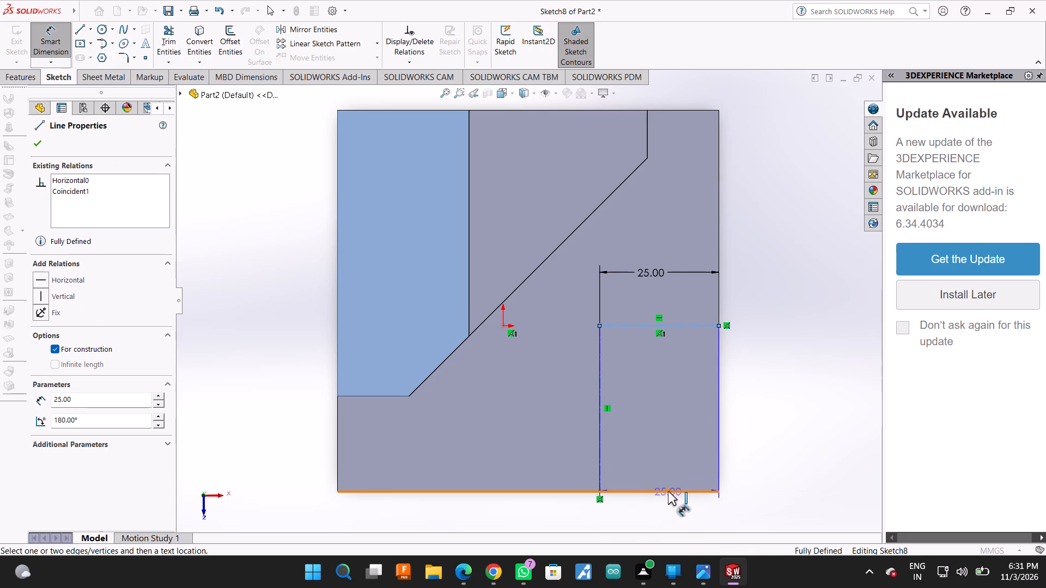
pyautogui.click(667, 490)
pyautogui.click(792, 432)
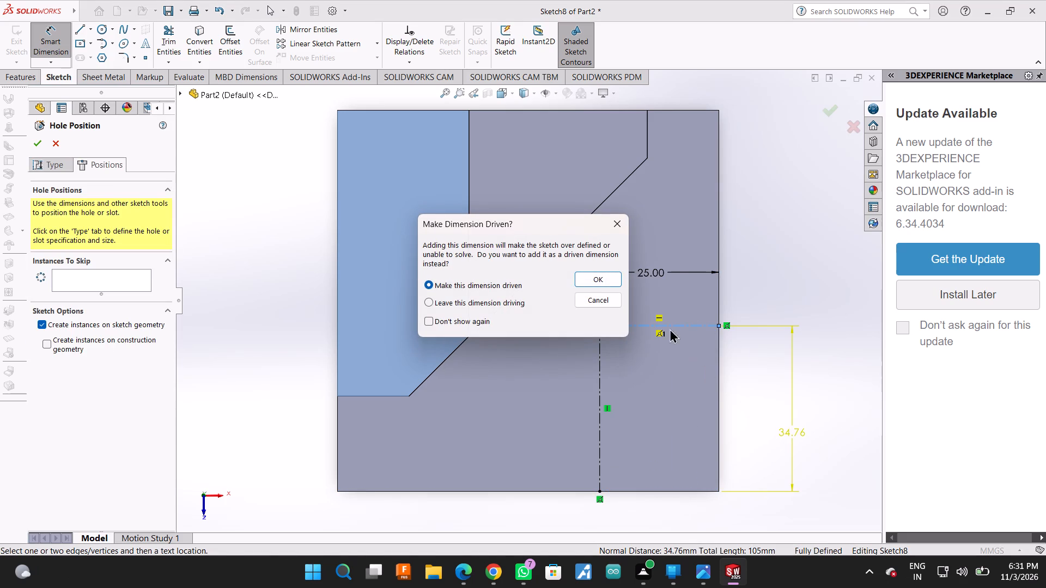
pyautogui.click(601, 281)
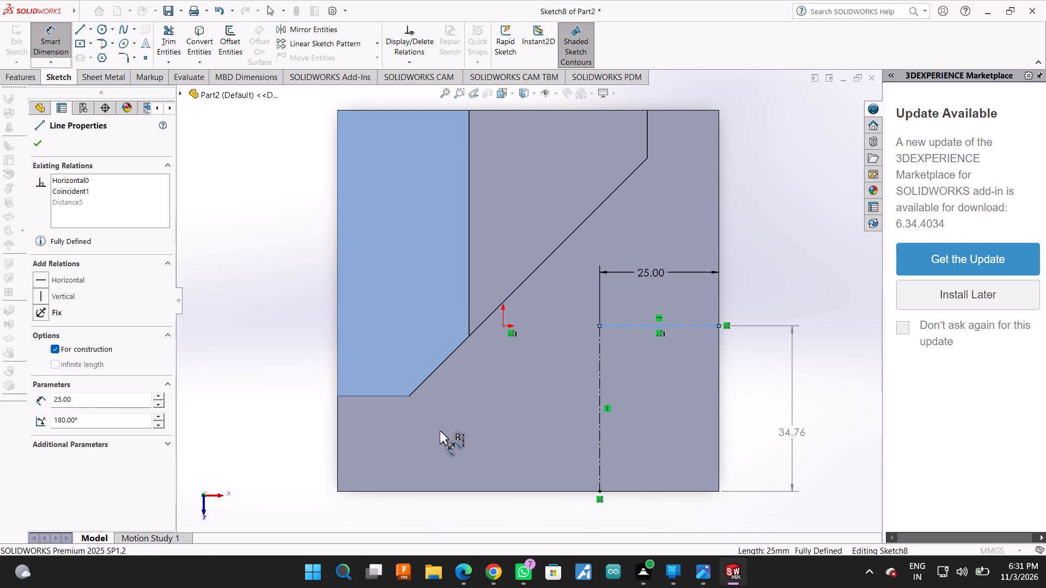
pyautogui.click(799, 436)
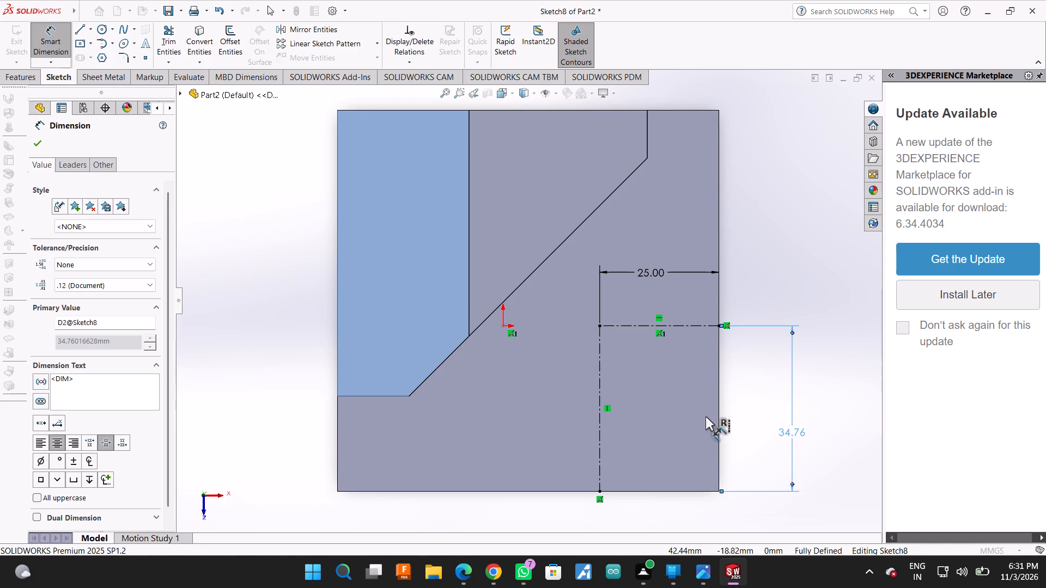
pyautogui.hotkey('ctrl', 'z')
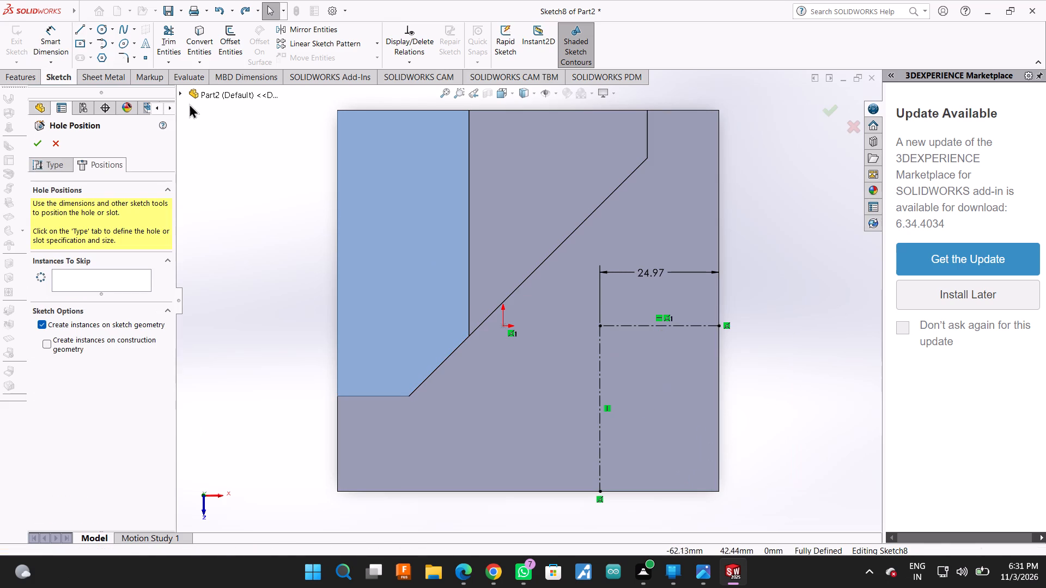
# Trim away the horizontal and vertical centerlines together with their dimension using Power trim.
pyautogui.click(165, 39)
pyautogui.moveTo(585, 294); pyautogui.dragTo(665, 266)
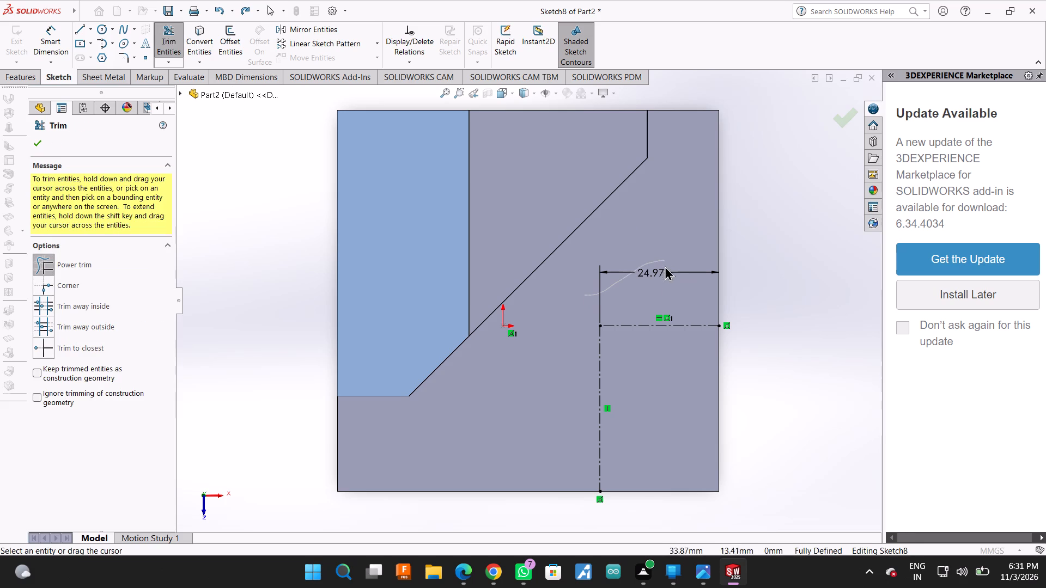
pyautogui.moveTo(665, 266); pyautogui.dragTo(555, 437)
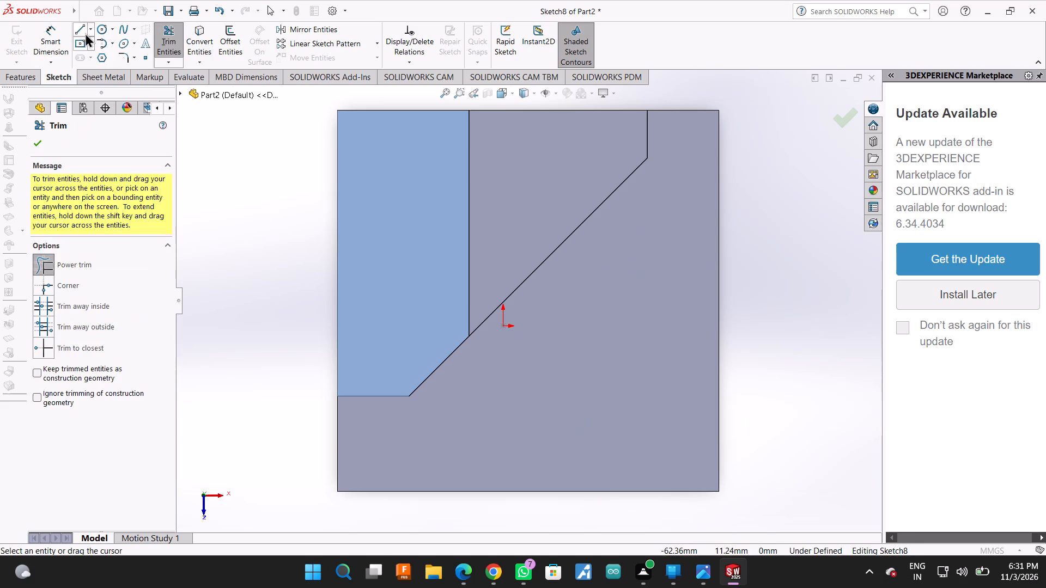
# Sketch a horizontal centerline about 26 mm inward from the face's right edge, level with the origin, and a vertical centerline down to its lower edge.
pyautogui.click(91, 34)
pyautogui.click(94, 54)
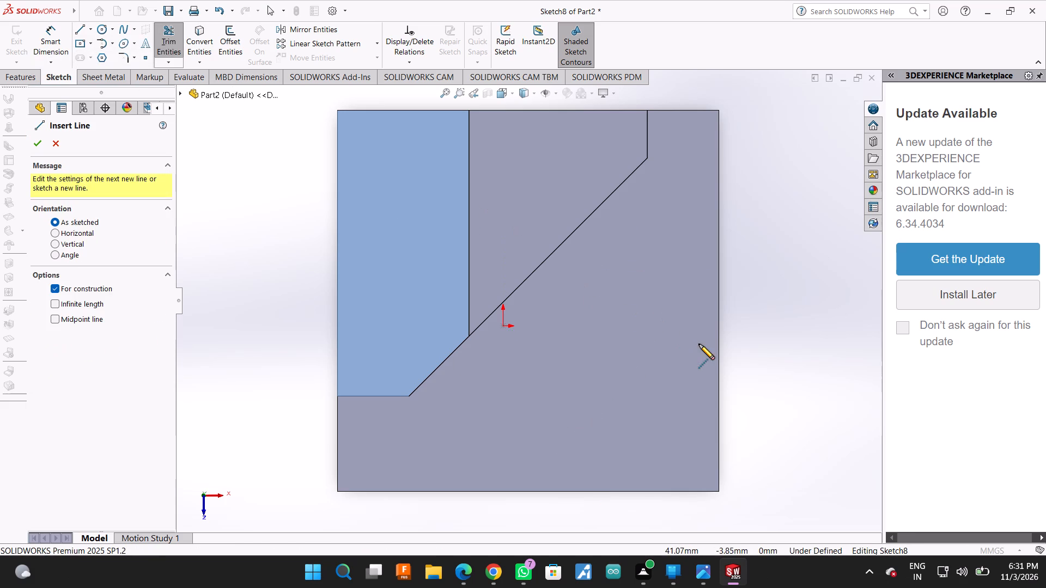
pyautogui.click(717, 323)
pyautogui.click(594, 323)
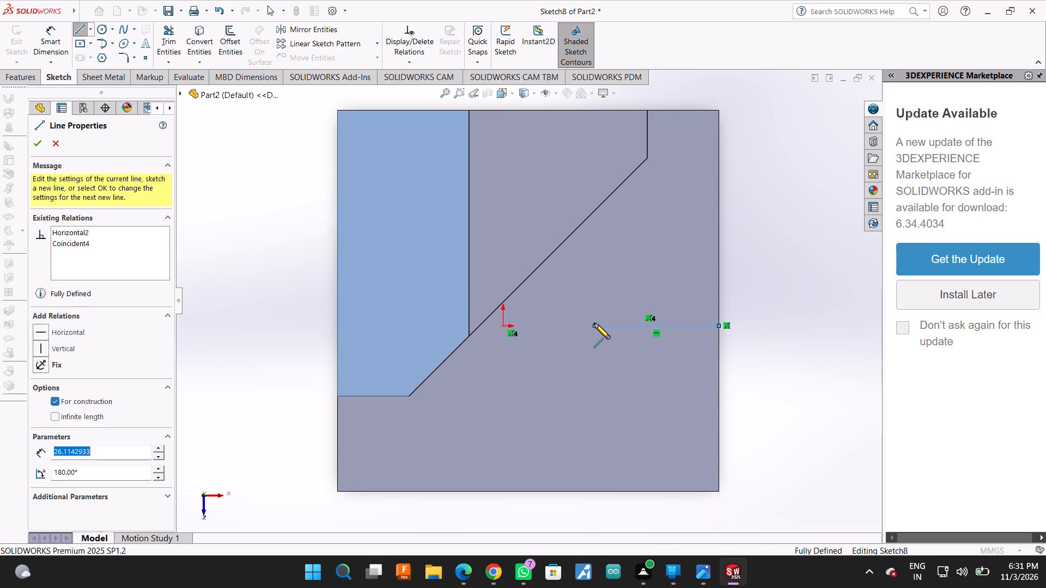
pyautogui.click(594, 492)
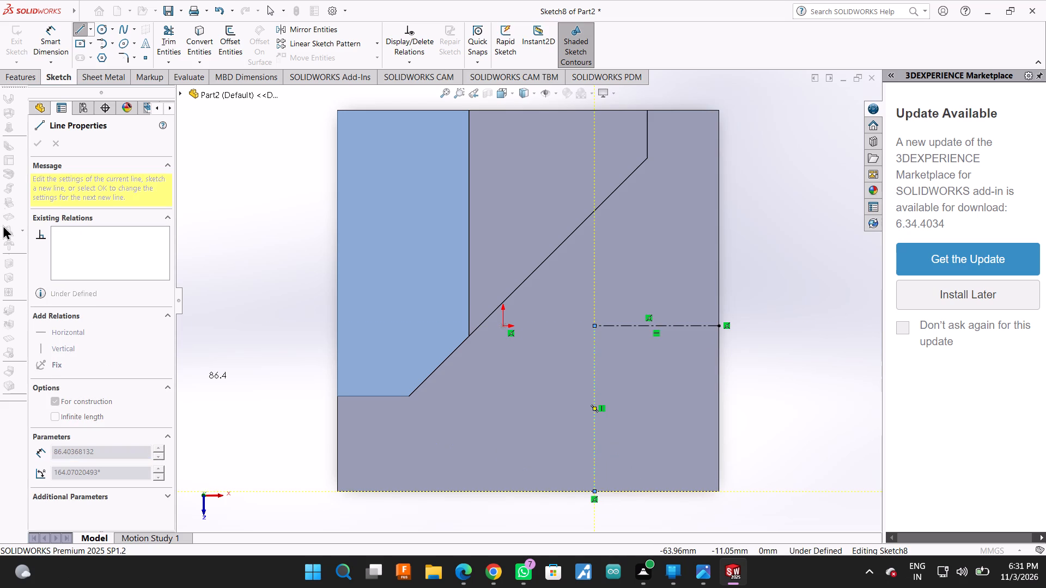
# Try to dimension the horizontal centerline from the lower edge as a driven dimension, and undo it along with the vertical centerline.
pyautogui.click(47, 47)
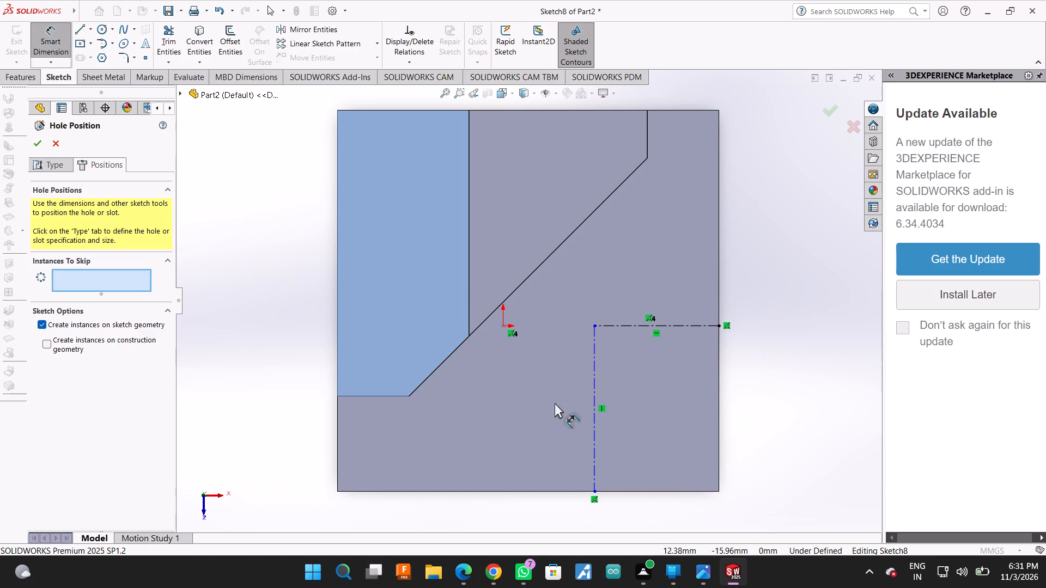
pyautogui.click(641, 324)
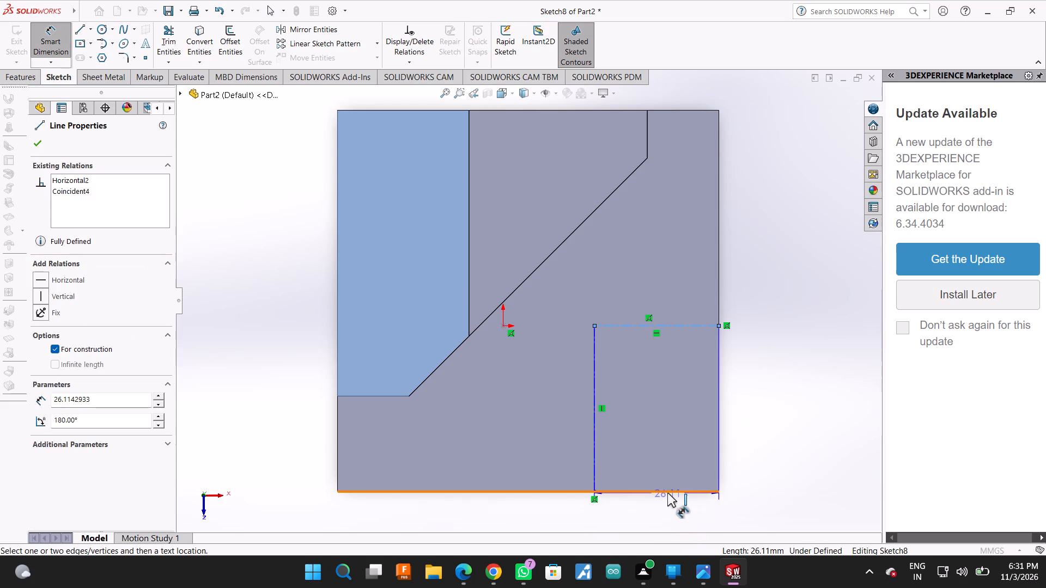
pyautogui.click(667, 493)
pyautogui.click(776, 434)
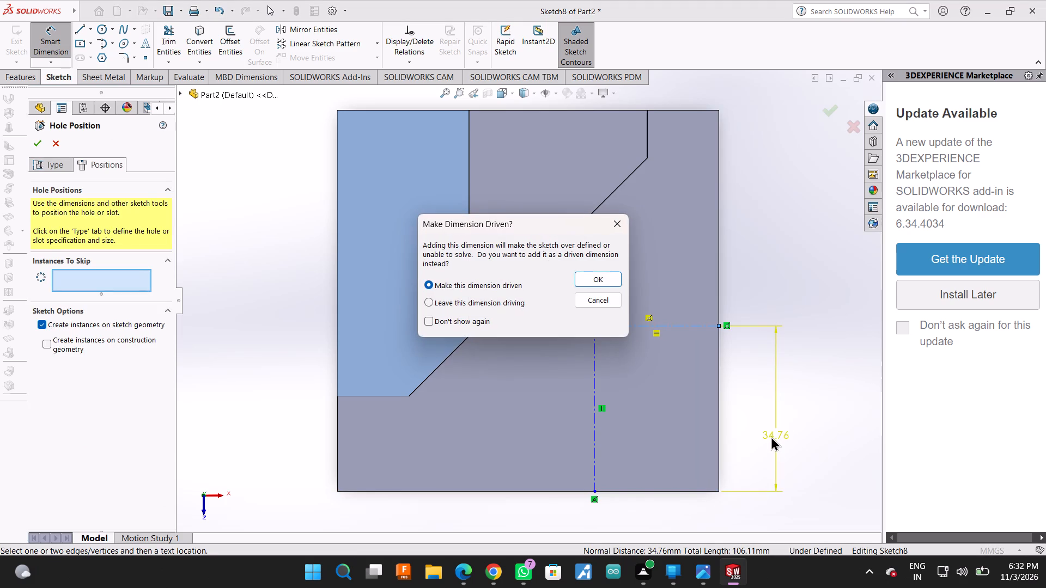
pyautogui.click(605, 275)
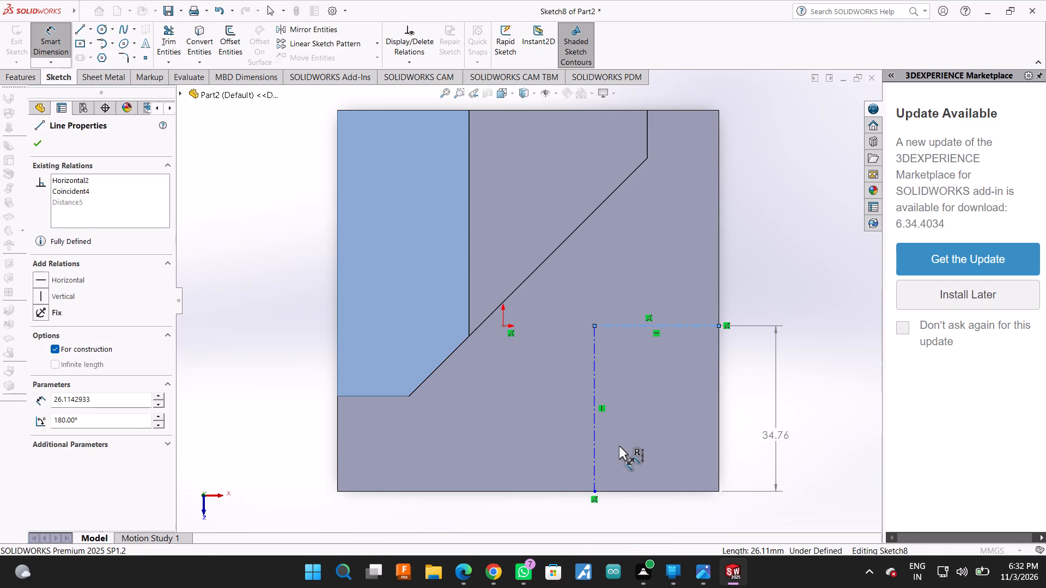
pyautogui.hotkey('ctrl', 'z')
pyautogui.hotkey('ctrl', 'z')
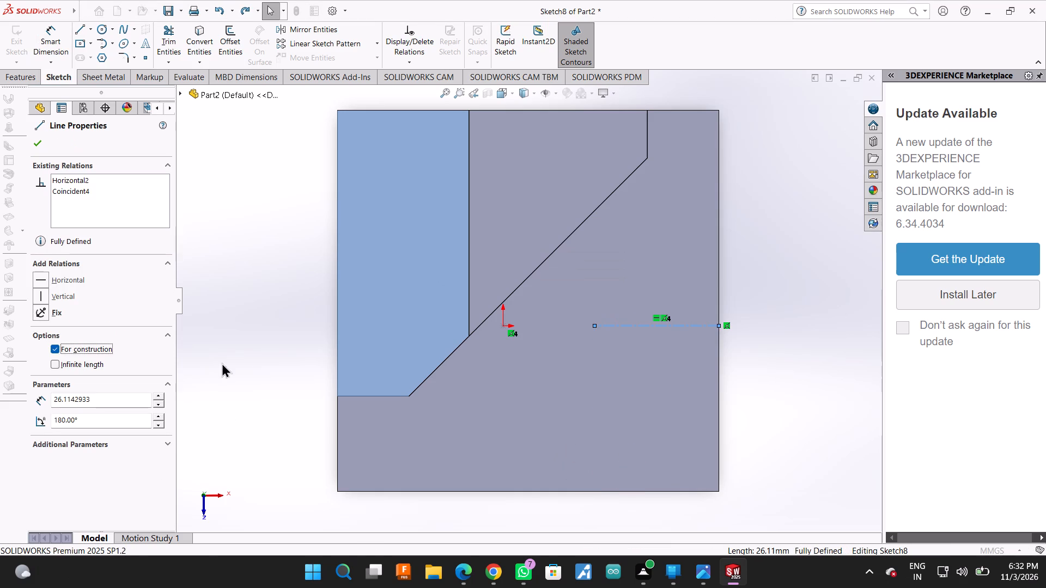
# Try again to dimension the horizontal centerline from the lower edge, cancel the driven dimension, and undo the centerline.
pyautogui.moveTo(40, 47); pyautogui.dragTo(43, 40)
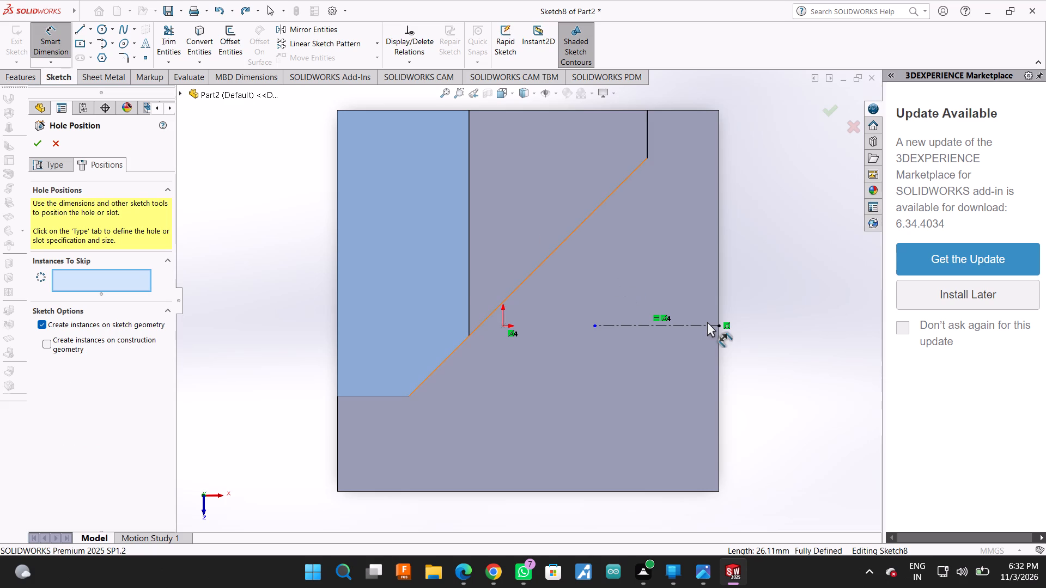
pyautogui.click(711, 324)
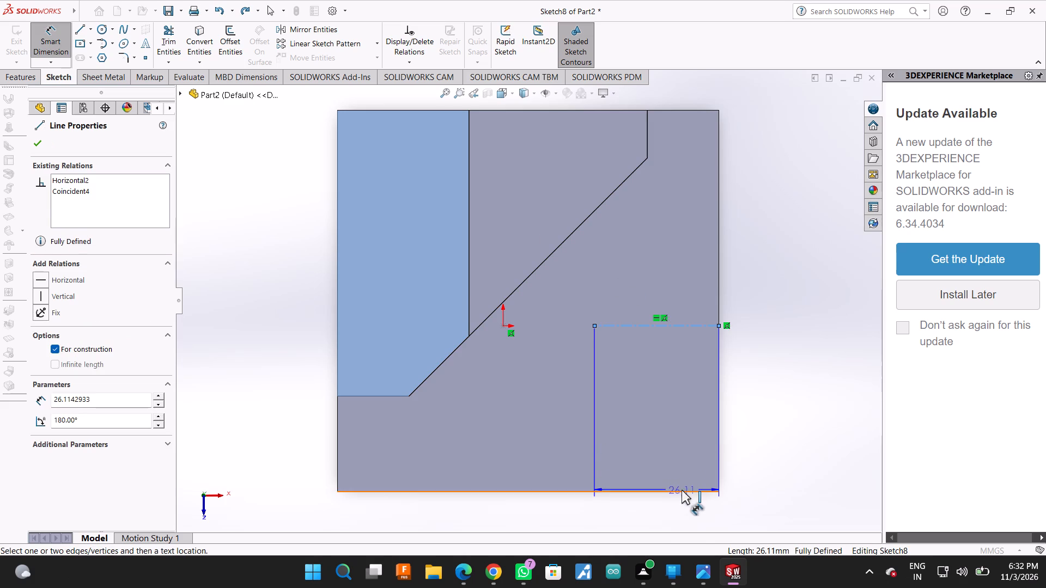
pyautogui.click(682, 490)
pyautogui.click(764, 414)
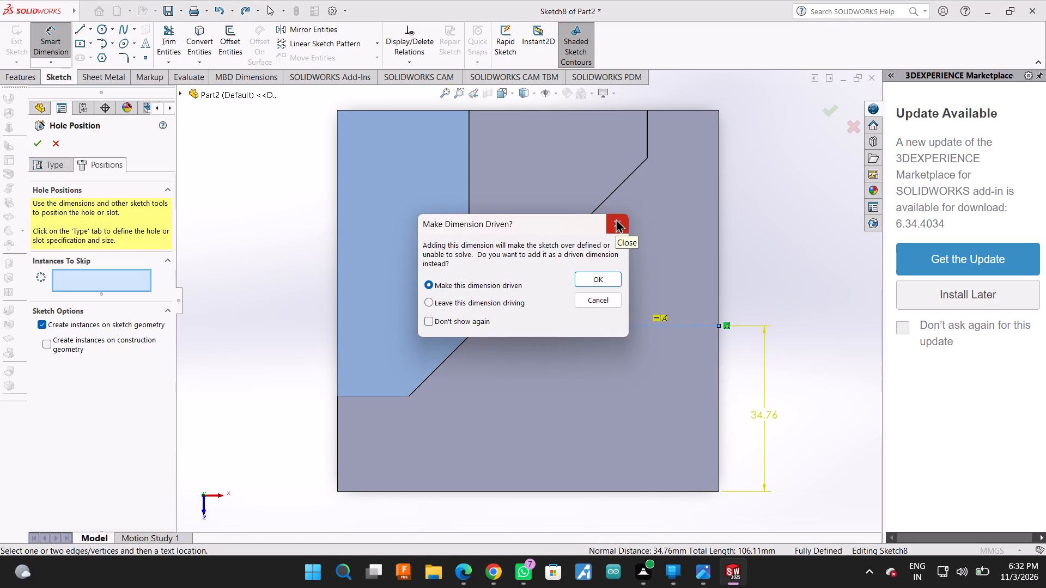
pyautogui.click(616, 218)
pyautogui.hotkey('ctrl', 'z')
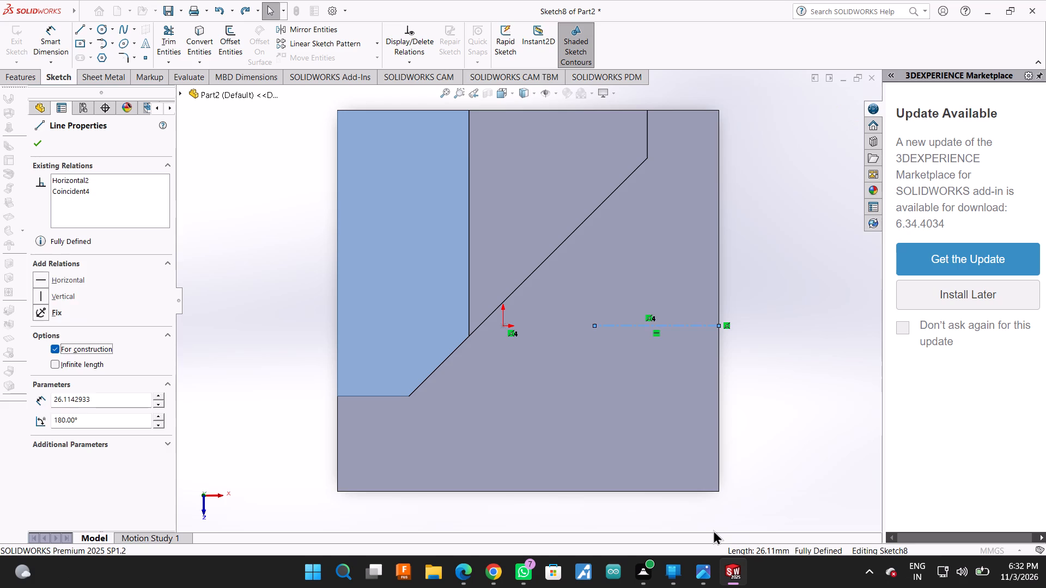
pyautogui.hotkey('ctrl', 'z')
# Sketch a centerline from the face's lower-right corner about 32 mm up its right edge, and a horizontal centerline about 21 mm inward from there.
pyautogui.click(99, 32)
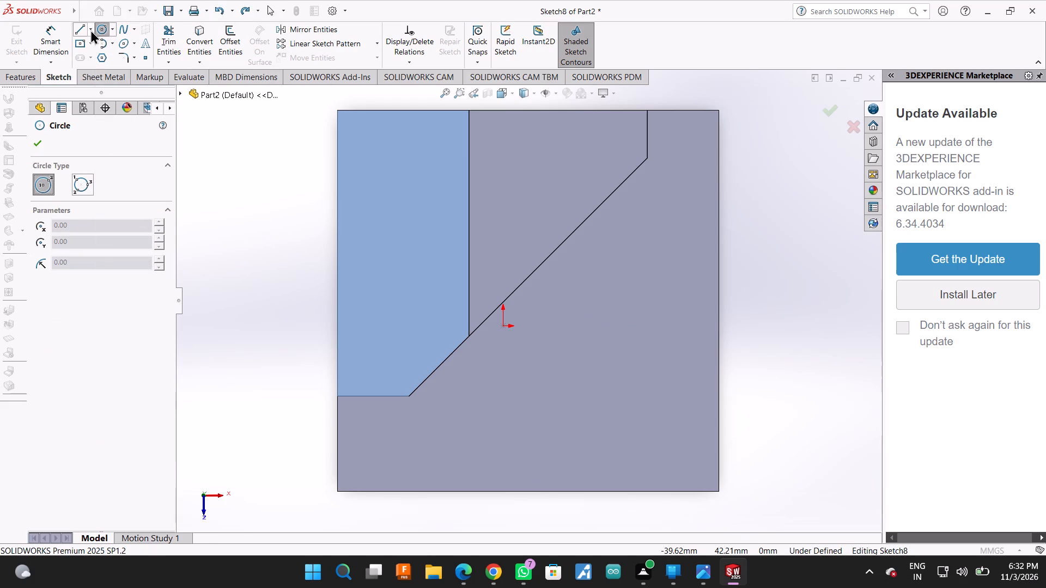
pyautogui.click(90, 29)
pyautogui.click(96, 52)
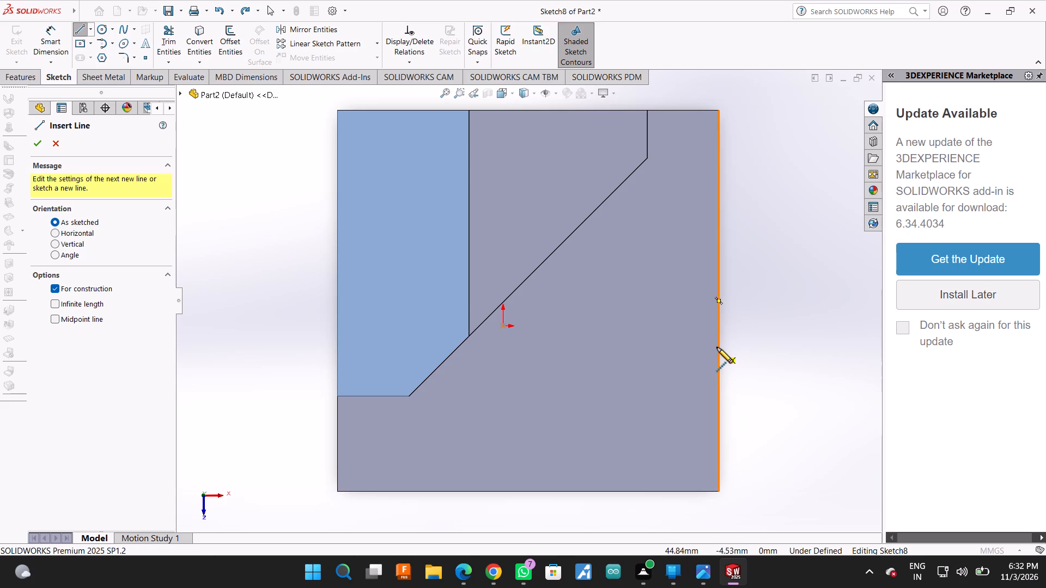
pyautogui.click(721, 491)
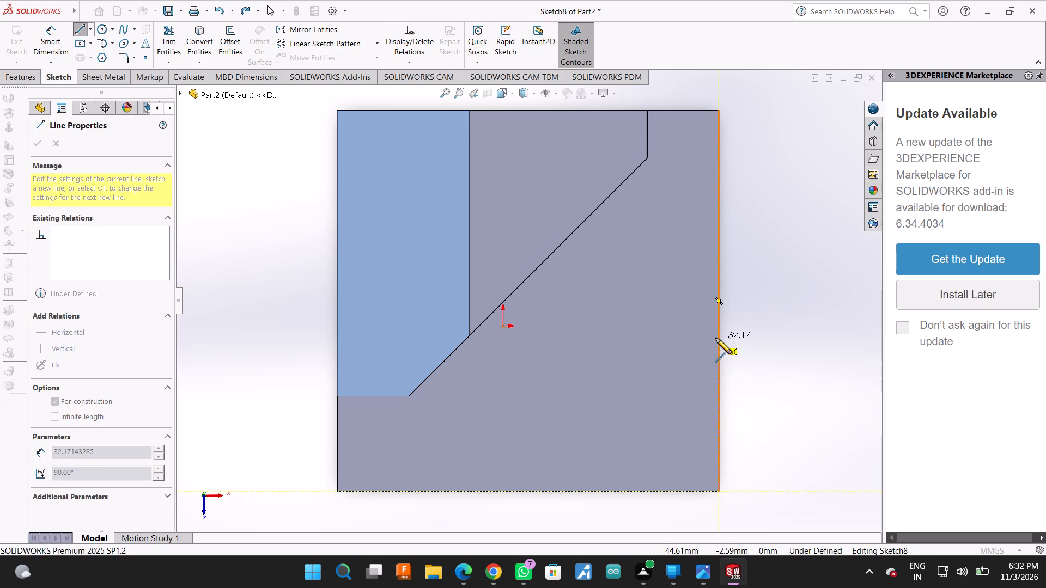
pyautogui.click(716, 338)
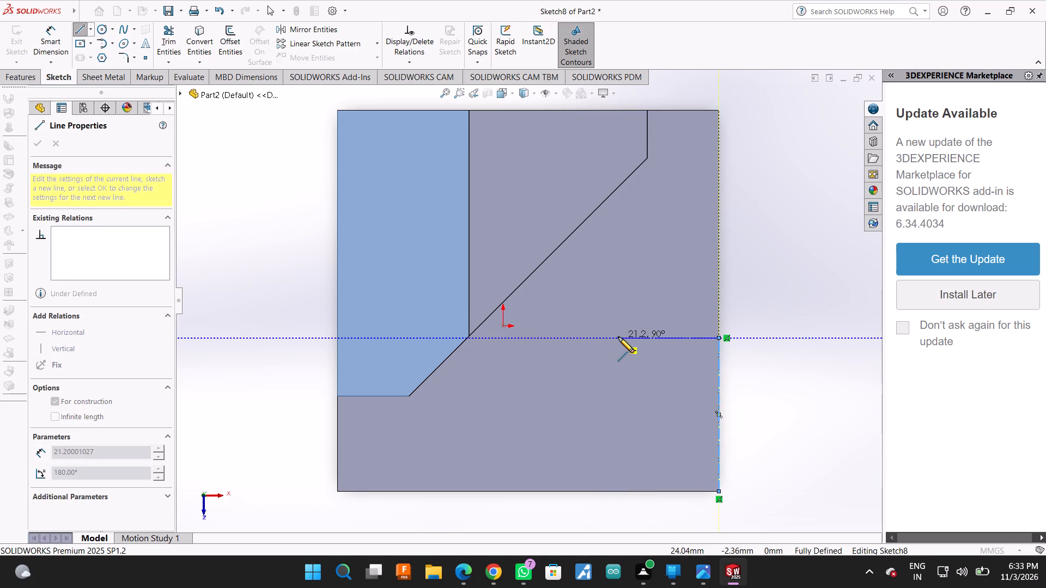
pyautogui.click(618, 337)
# Dimension the vertical centerline along the face's right edge as 35 mm.
pyautogui.click(52, 24)
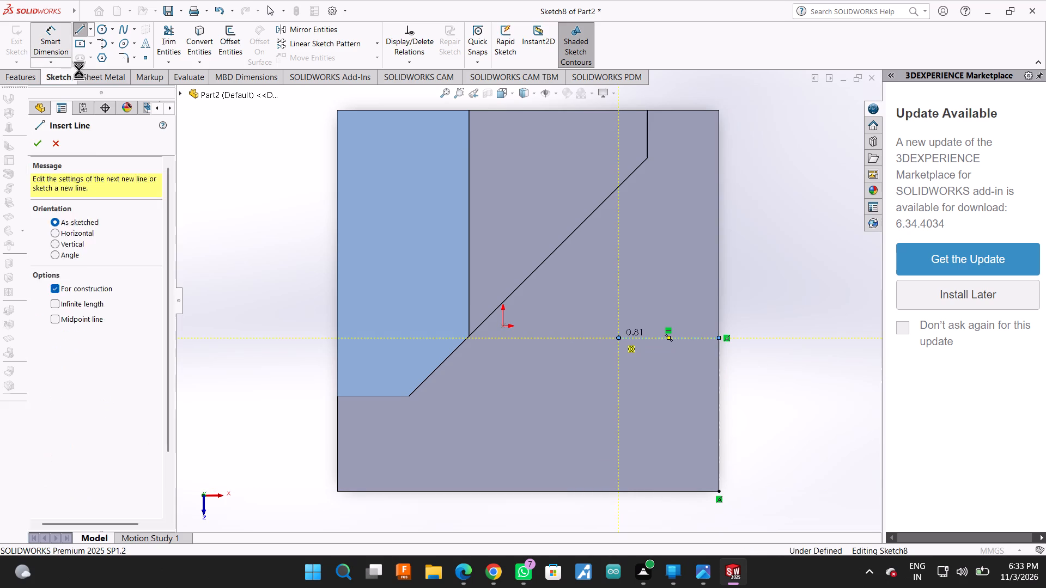
pyautogui.click(720, 391)
pyautogui.click(774, 393)
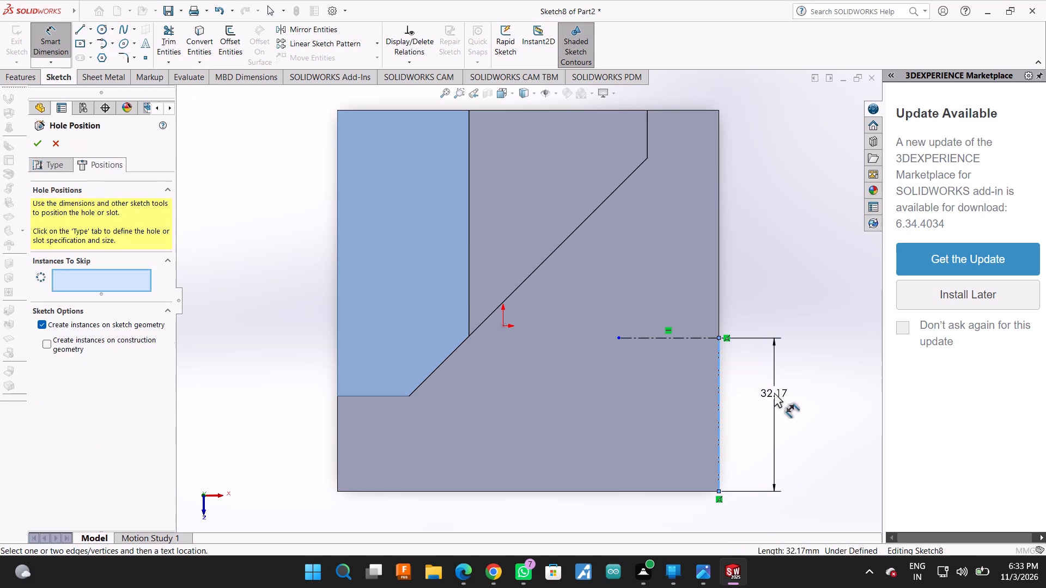
pyautogui.write('35')
pyautogui.press('Return')
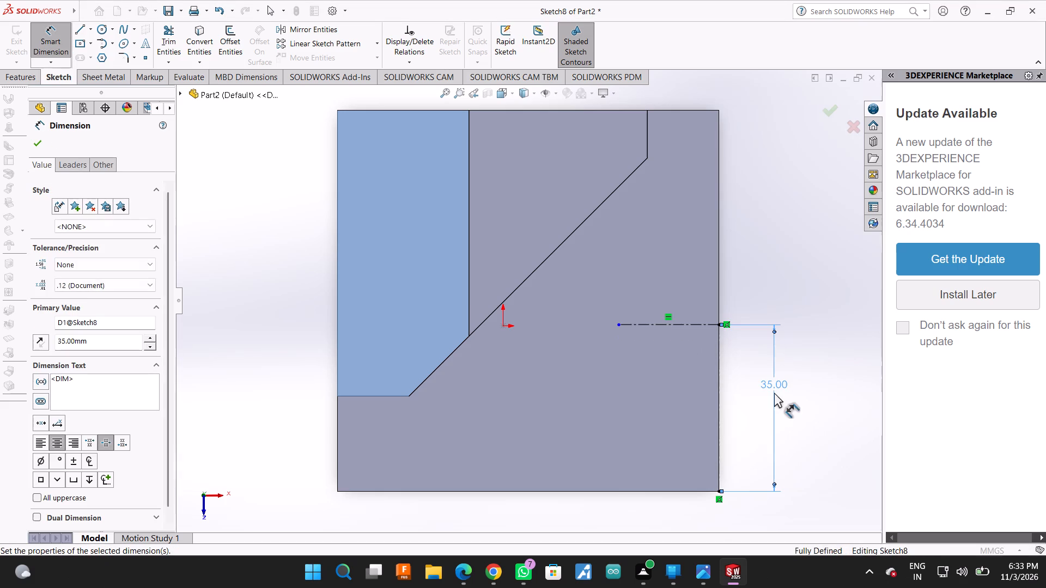
# Dimension the horizontal centerline's length as 25 mm and finish dimensioning.
pyautogui.click(695, 318)
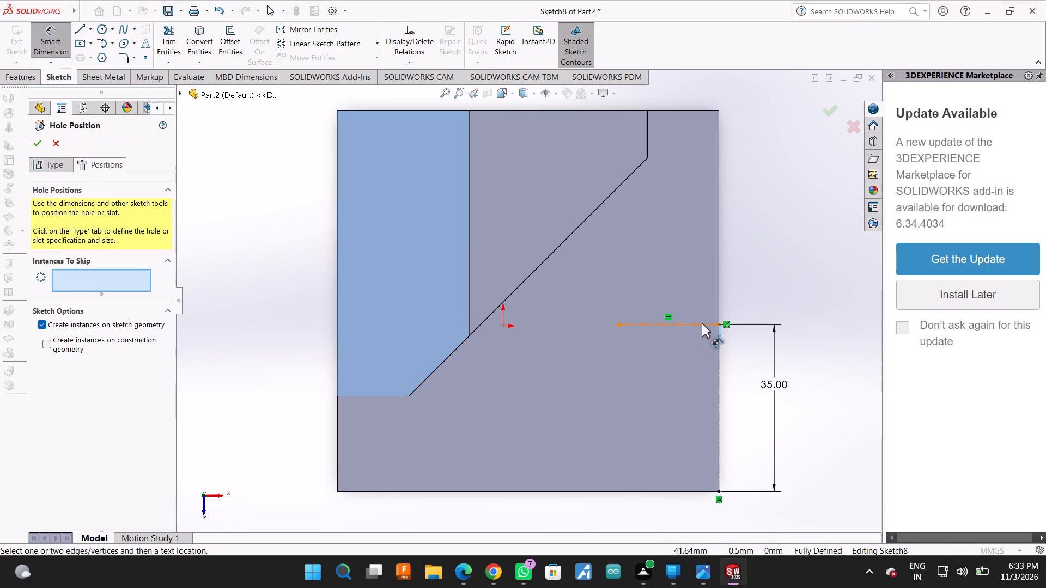
pyautogui.click(702, 323)
pyautogui.click(680, 275)
pyautogui.write('25')
pyautogui.press('Return')
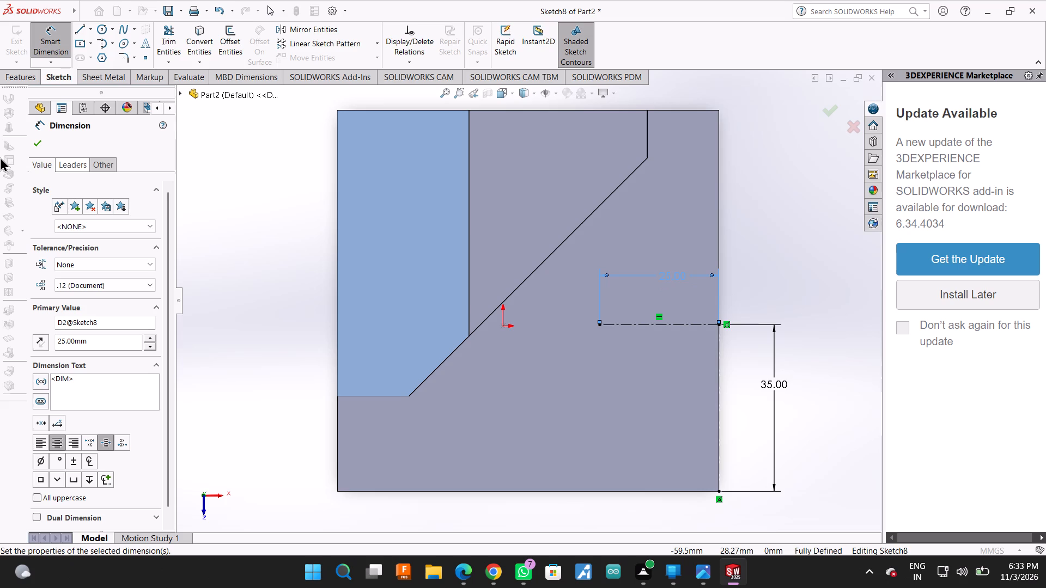
pyautogui.click(29, 145)
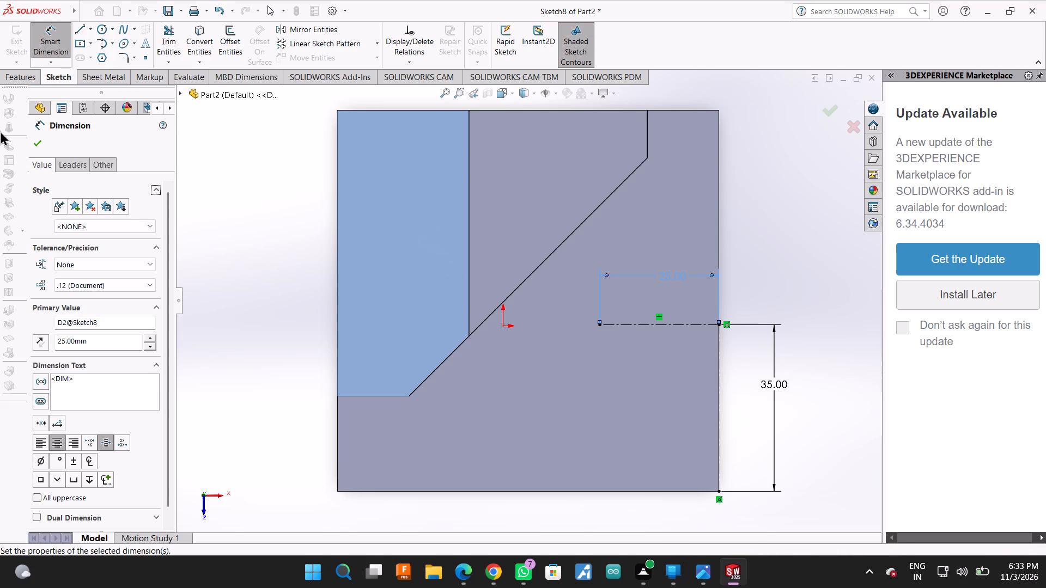
pyautogui.click(29, 138)
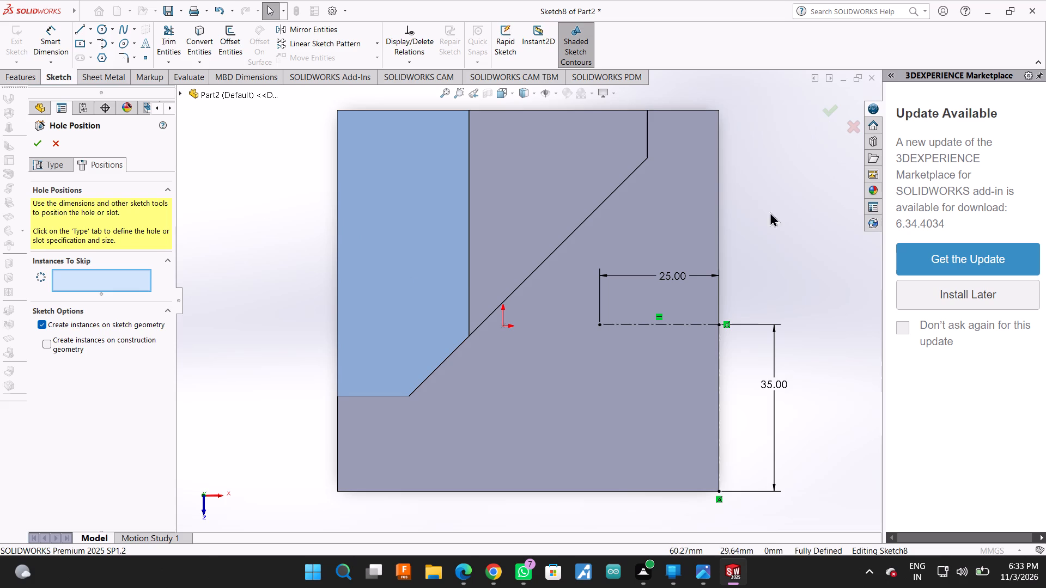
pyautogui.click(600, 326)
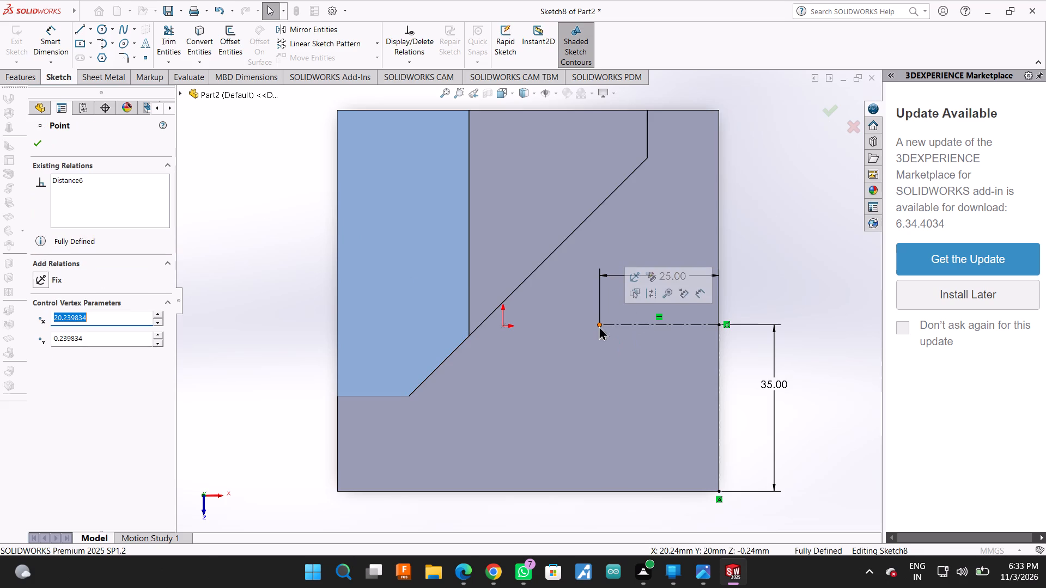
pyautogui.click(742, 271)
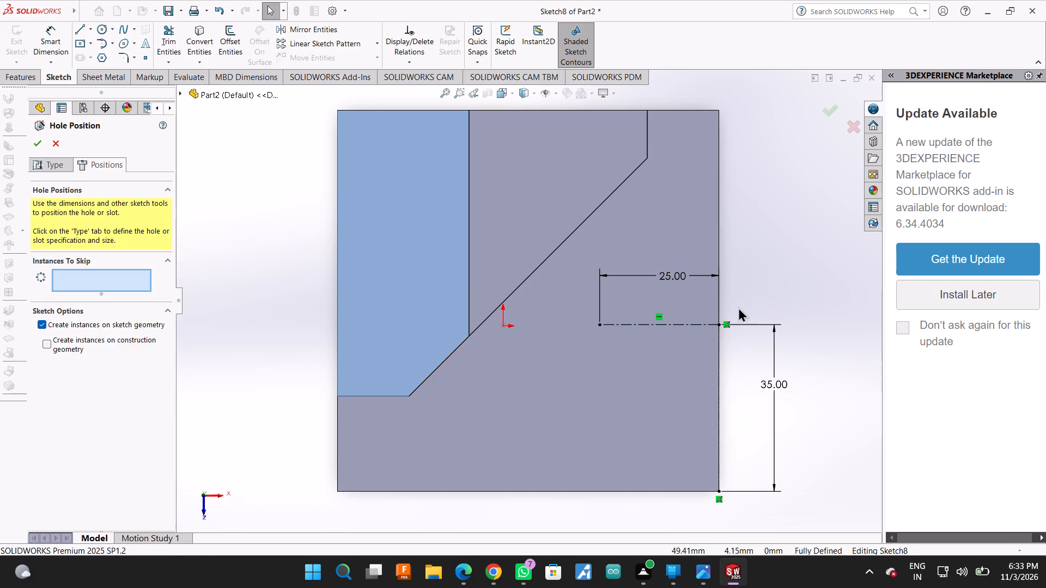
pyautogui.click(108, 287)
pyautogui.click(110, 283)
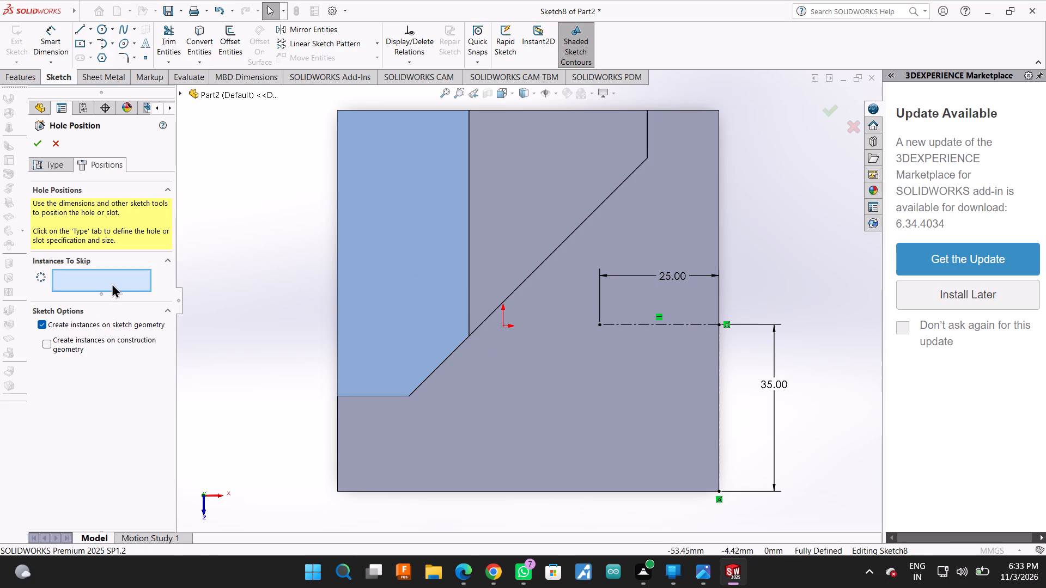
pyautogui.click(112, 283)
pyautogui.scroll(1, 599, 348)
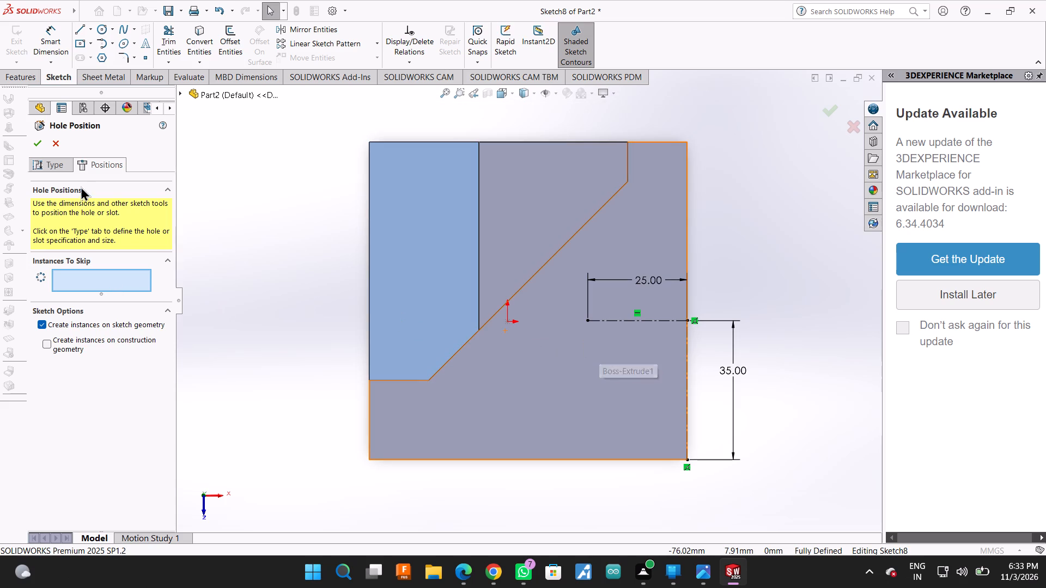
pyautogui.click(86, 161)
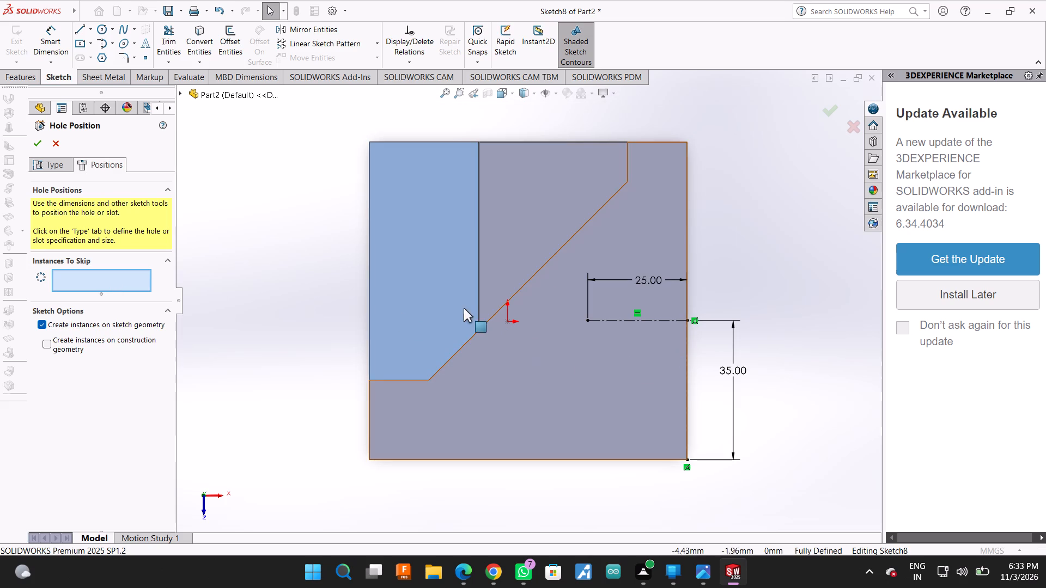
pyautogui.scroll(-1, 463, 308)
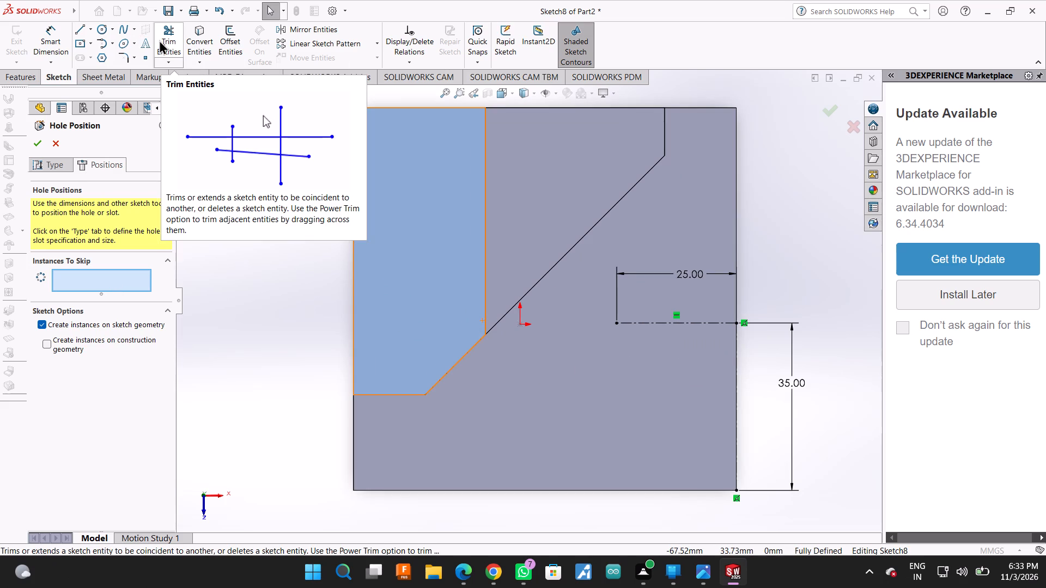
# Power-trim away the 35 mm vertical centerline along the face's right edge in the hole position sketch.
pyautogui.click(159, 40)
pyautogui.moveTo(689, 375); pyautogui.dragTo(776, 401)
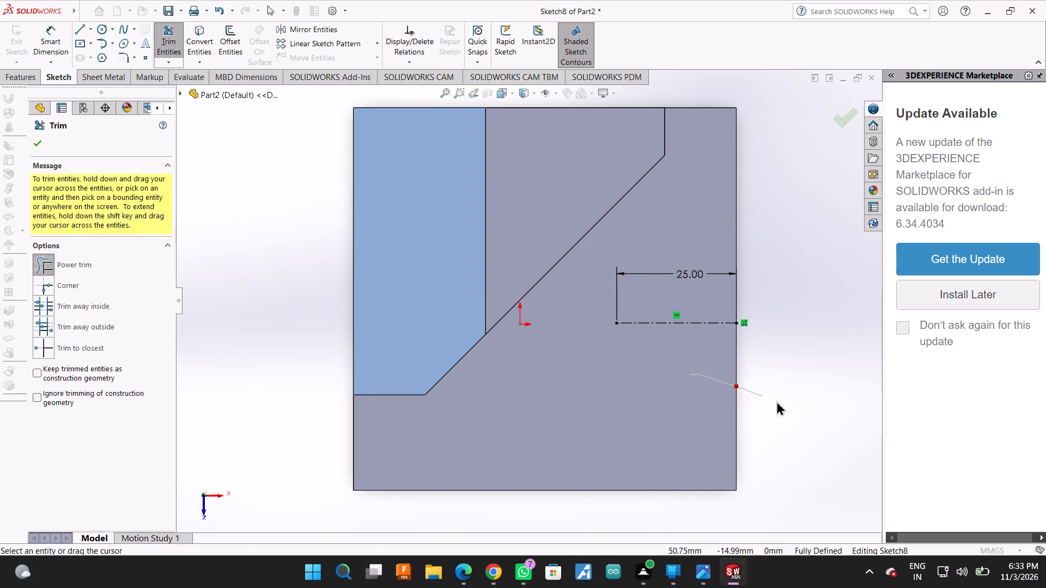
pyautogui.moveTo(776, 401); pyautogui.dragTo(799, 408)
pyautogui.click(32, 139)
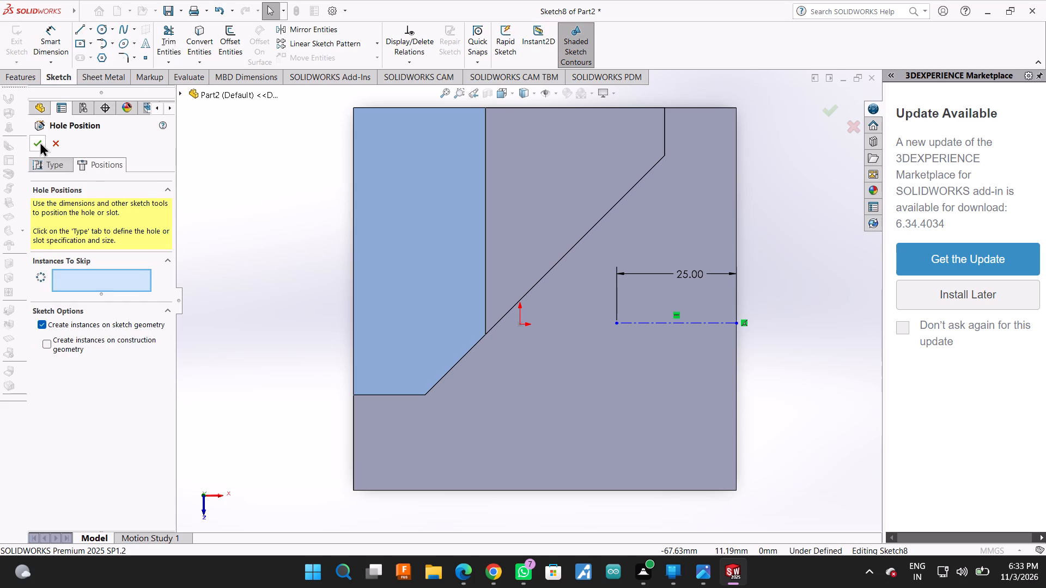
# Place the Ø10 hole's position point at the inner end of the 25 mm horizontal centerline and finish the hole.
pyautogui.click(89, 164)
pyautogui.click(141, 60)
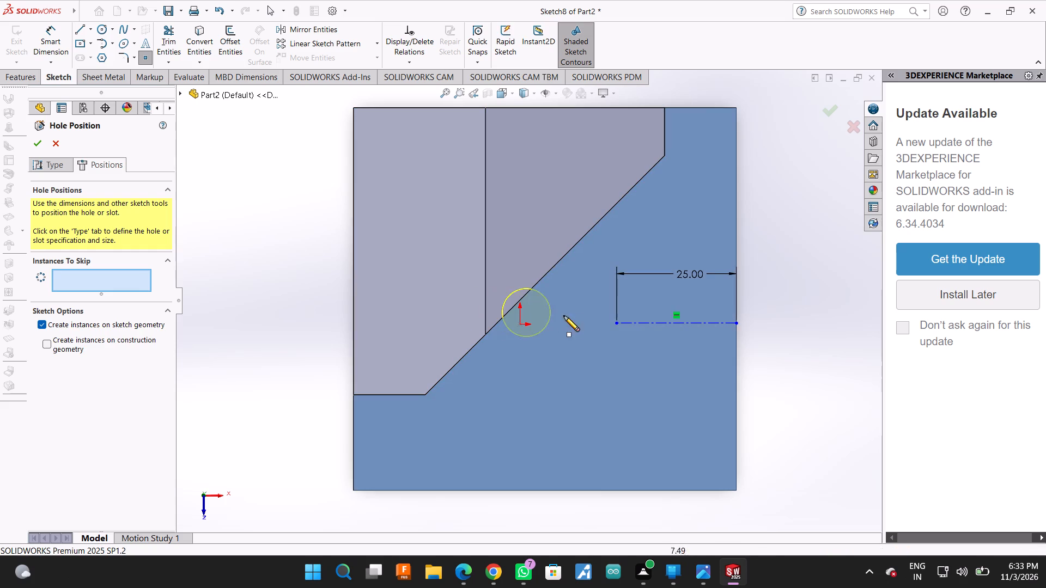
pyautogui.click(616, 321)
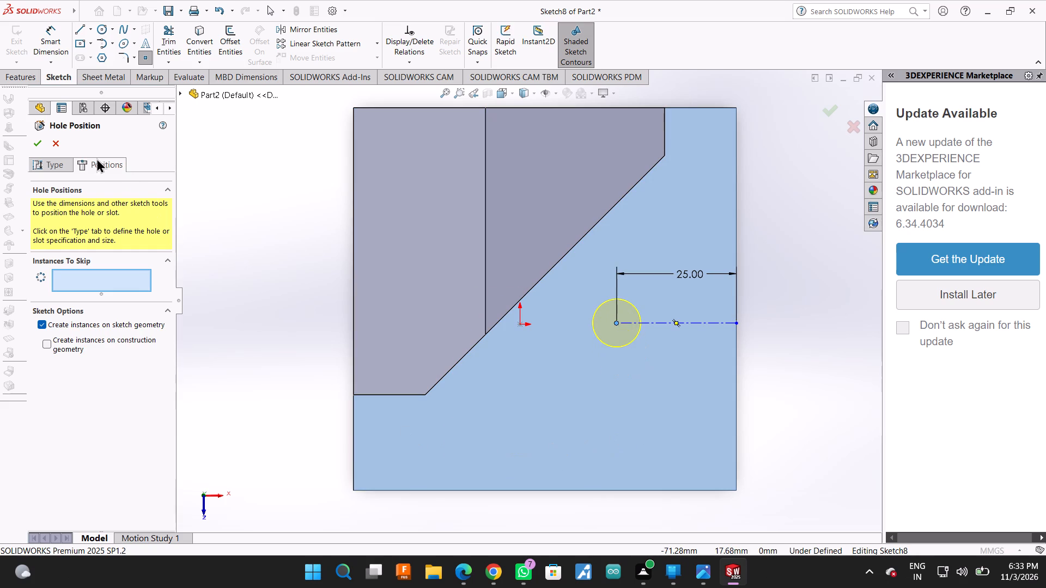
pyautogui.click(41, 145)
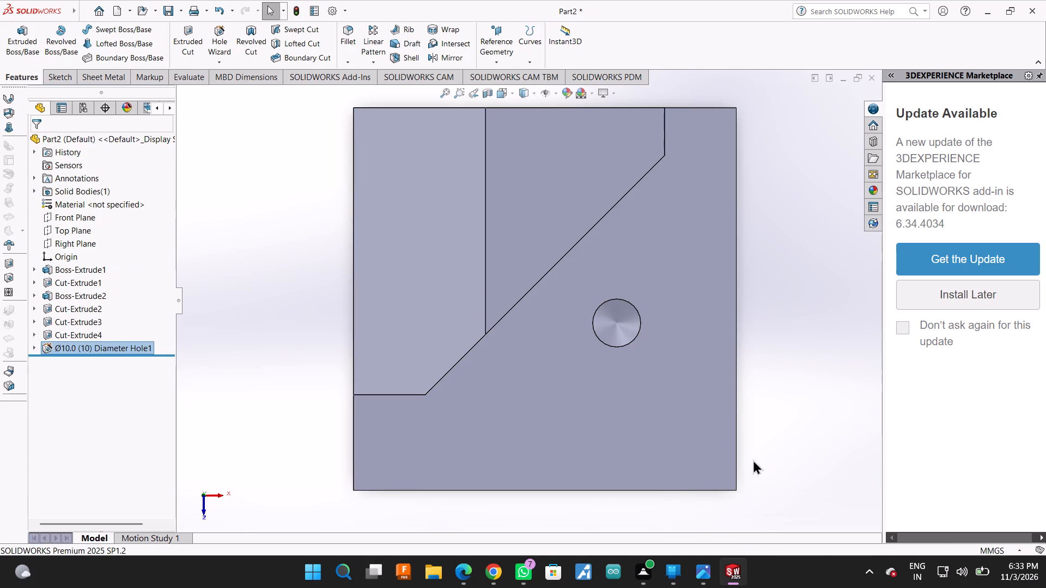
# Examine the new hole and the stepped block from several angles.
pyautogui.scroll(-1, 812, 442)
pyautogui.moveTo(812, 442); pyautogui.dragTo(716, 329, button='middle')
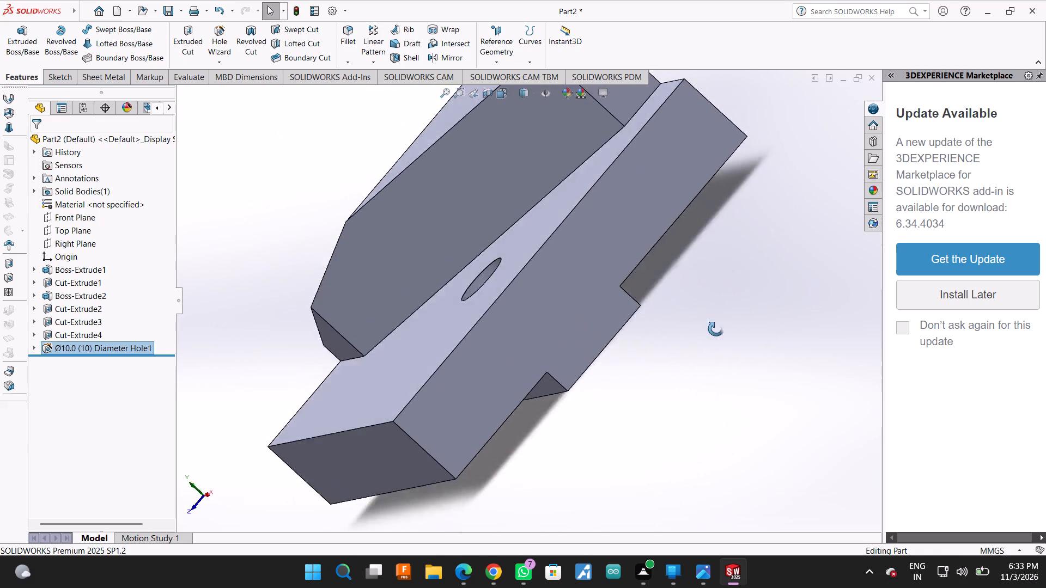
pyautogui.moveTo(716, 329); pyautogui.dragTo(725, 462, button='middle')
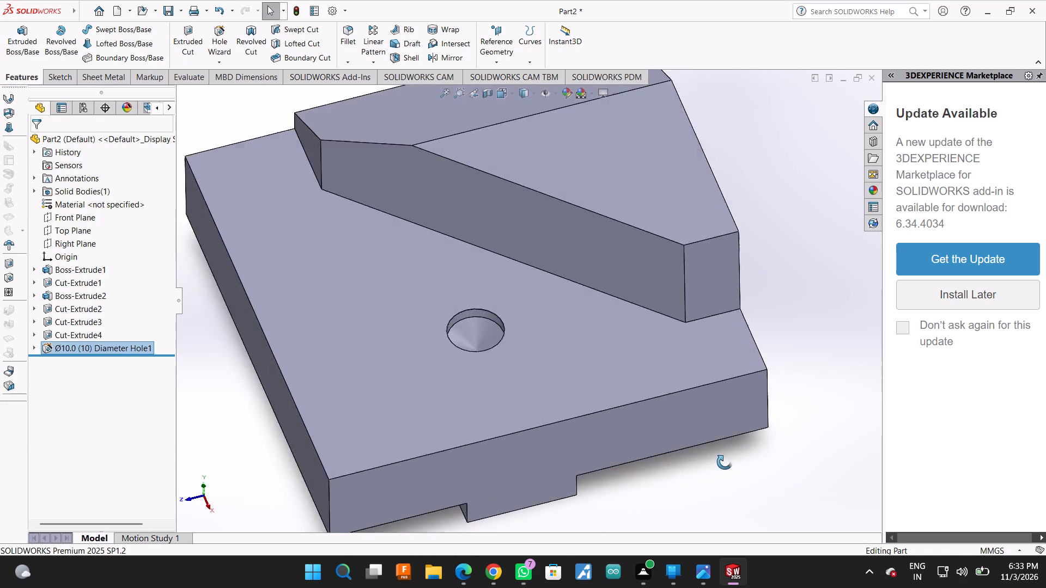
pyautogui.moveTo(725, 462); pyautogui.dragTo(721, 422, button='middle')
pyautogui.moveTo(721, 422); pyautogui.dragTo(731, 393, button='middle')
pyautogui.moveTo(715, 397); pyautogui.dragTo(697, 414, button='middle')
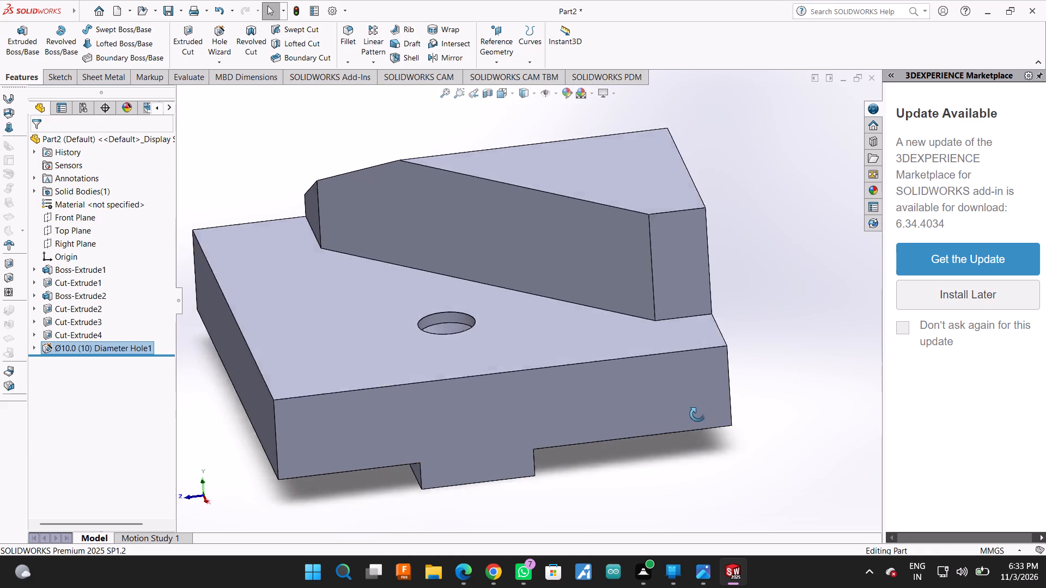
pyautogui.moveTo(697, 414); pyautogui.dragTo(695, 457, button='middle')
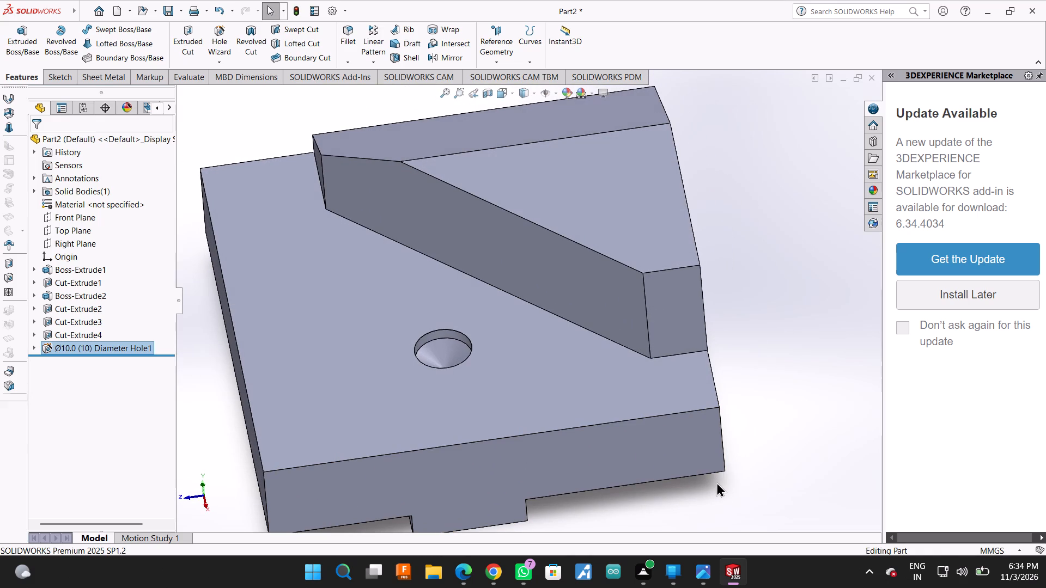
pyautogui.moveTo(788, 428); pyautogui.dragTo(793, 388, button='middle')
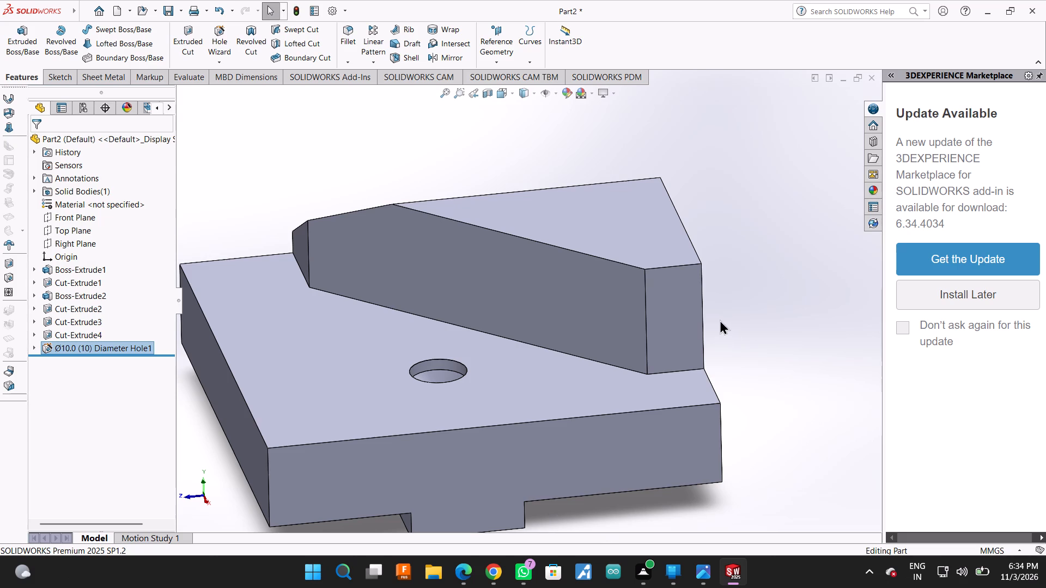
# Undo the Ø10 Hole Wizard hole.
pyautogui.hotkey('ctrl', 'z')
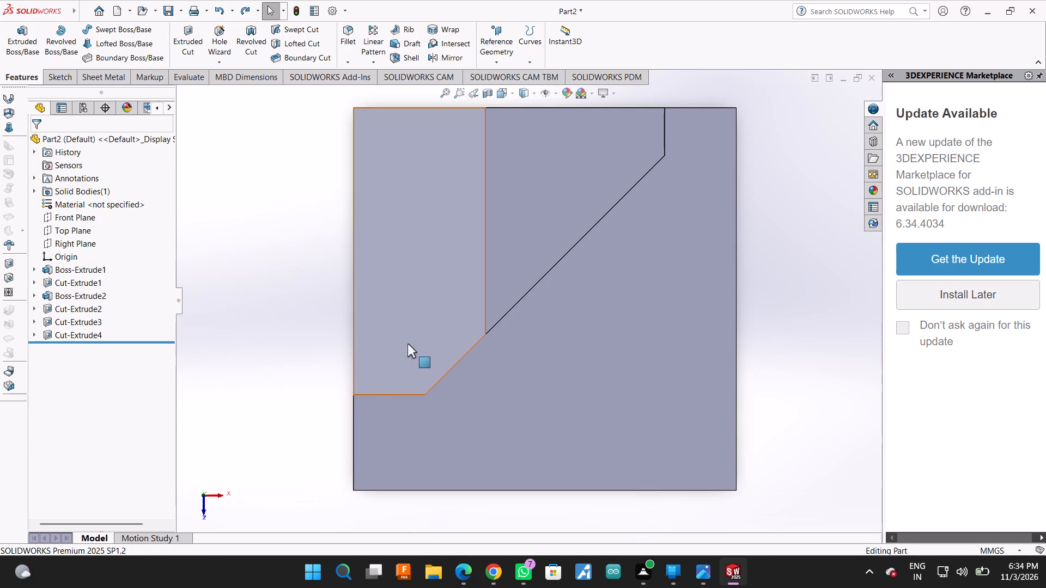
# Restart the Hole Wizard and examine the settings of the straight tap, counterbore slot, counterbore and plain hole types.
pyautogui.click(220, 36)
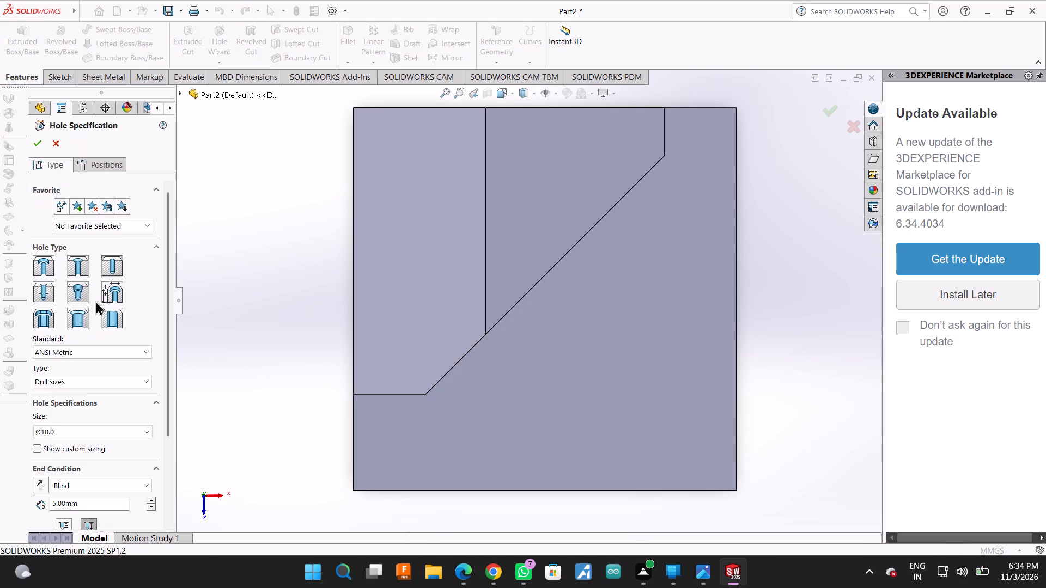
pyautogui.click(42, 290)
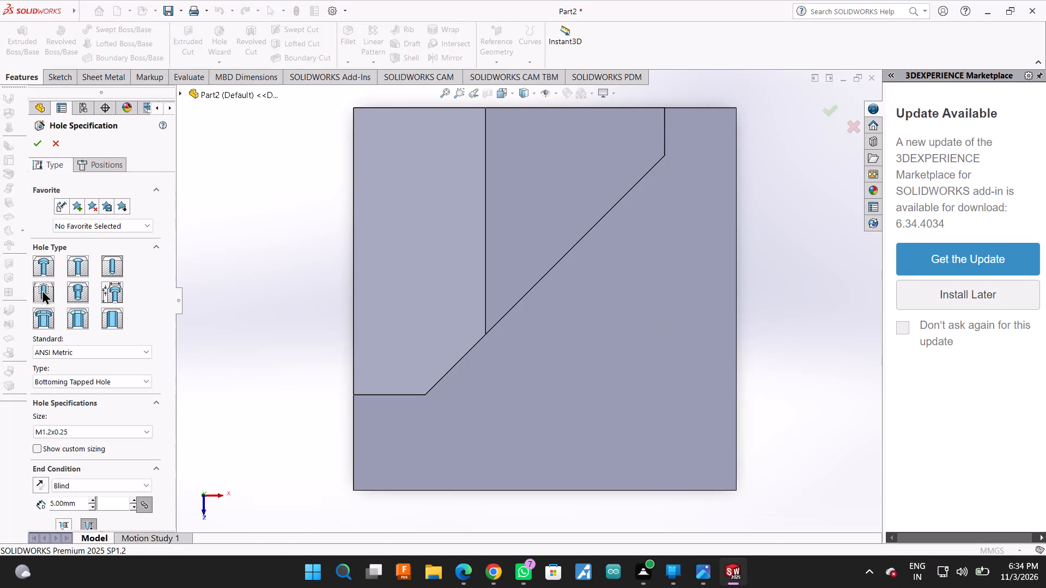
pyautogui.click(44, 310)
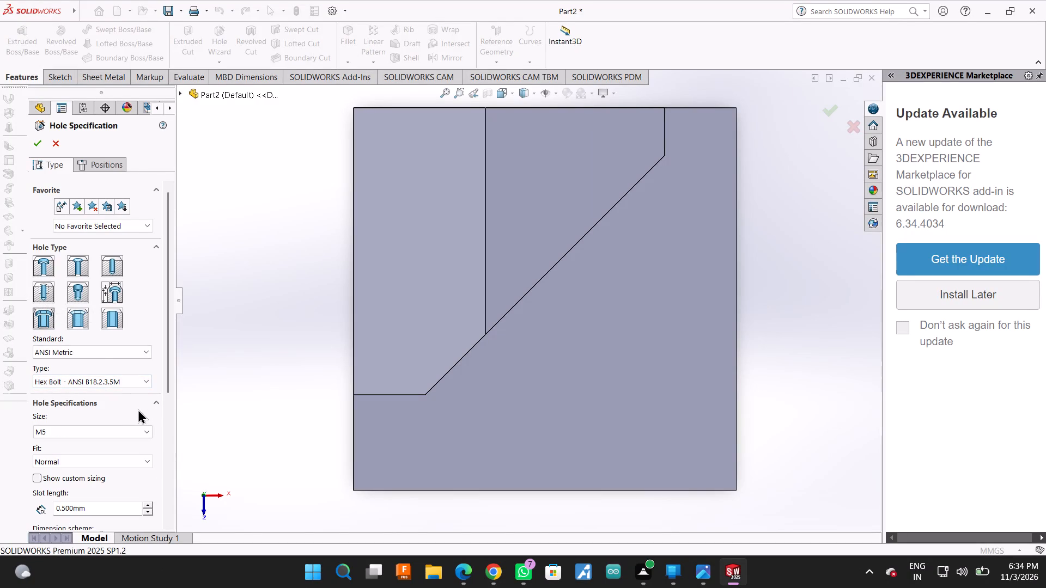
pyautogui.click(48, 267)
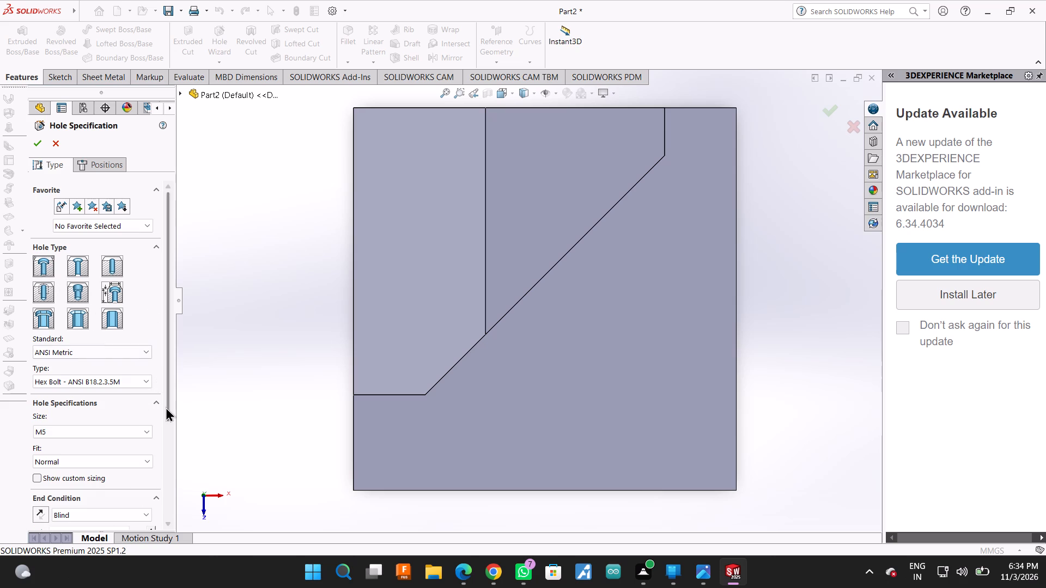
pyautogui.scroll(-1, 167, 410)
pyautogui.scroll(-3, 129, 458)
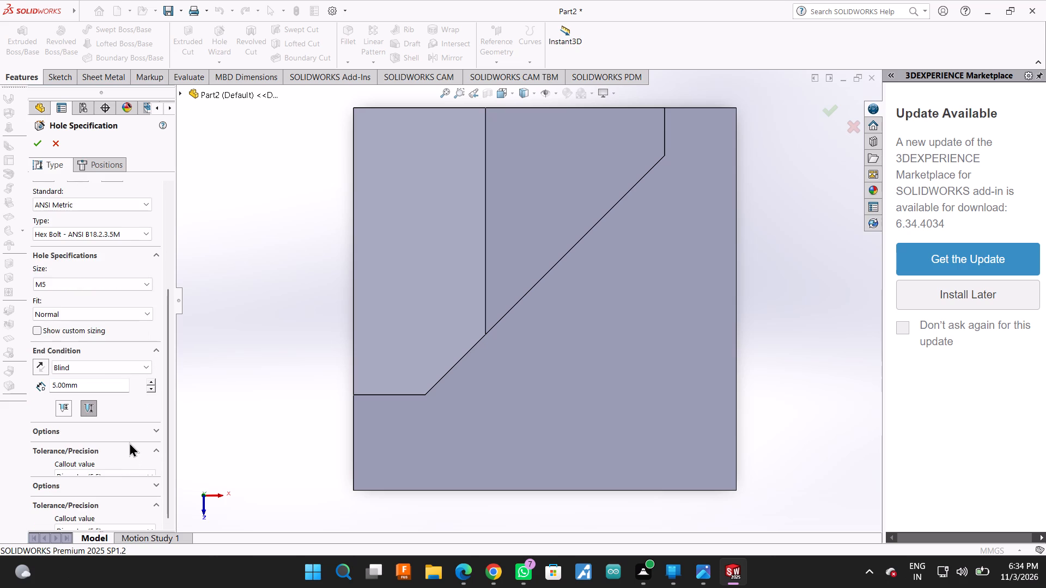
pyautogui.scroll(-2, 129, 440)
pyautogui.scroll(5, 129, 440)
pyautogui.click(110, 262)
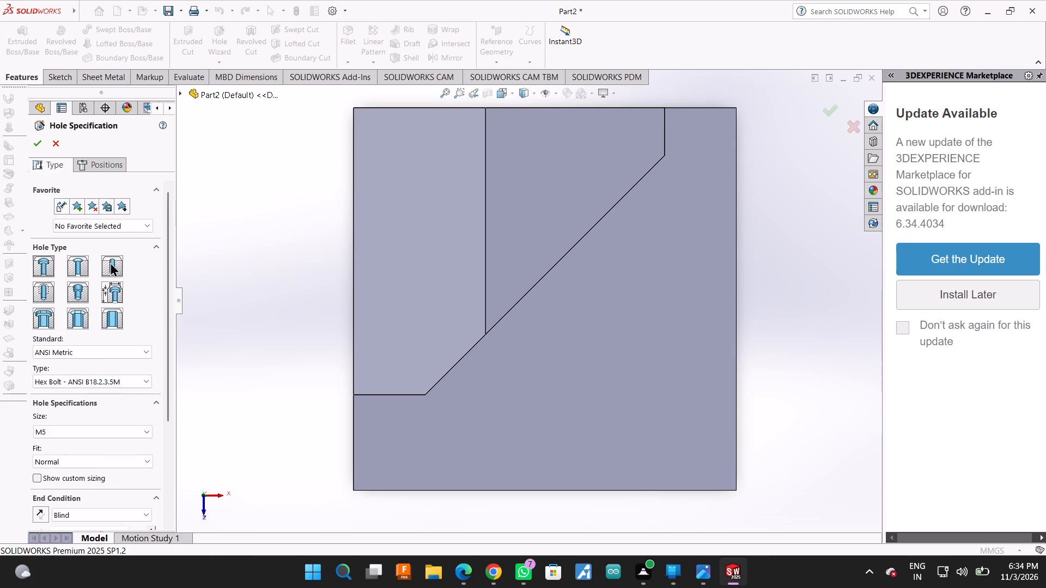
pyautogui.scroll(-5, 148, 419)
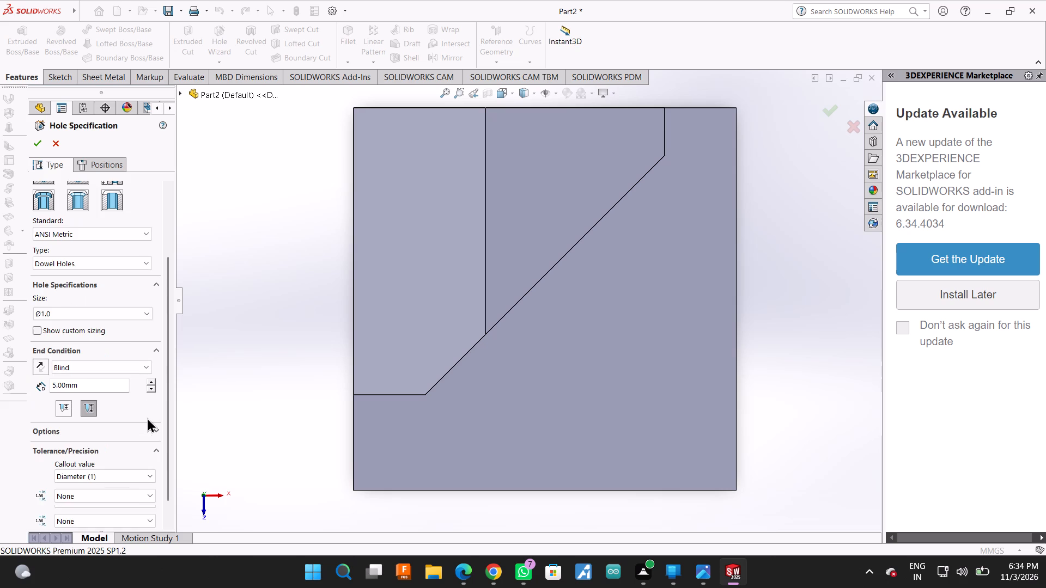
pyautogui.scroll(3, 140, 414)
pyautogui.click(39, 290)
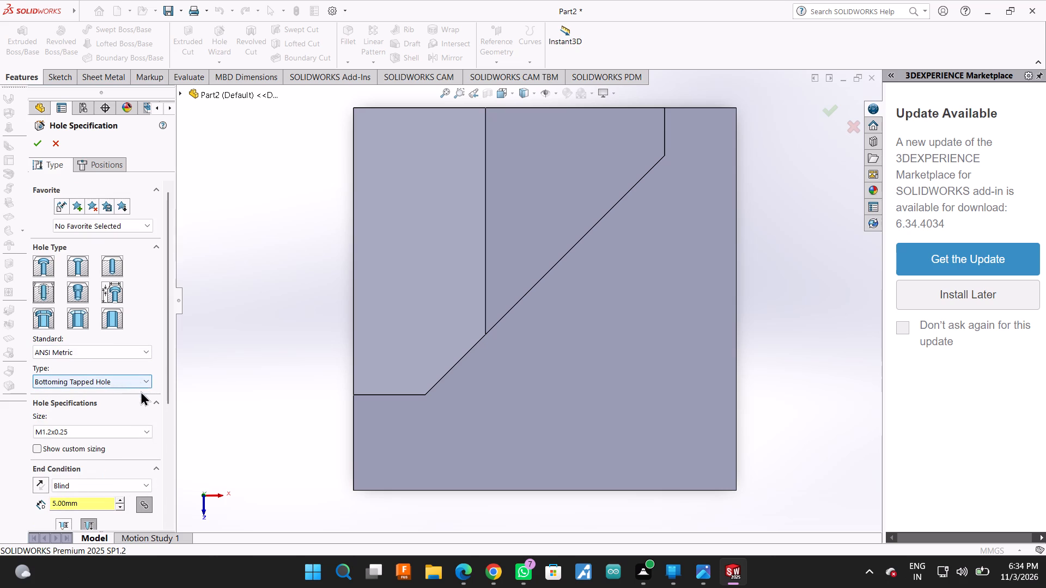
pyautogui.scroll(-2, 144, 460)
pyautogui.scroll(-4, 166, 505)
pyautogui.scroll(-4, 139, 448)
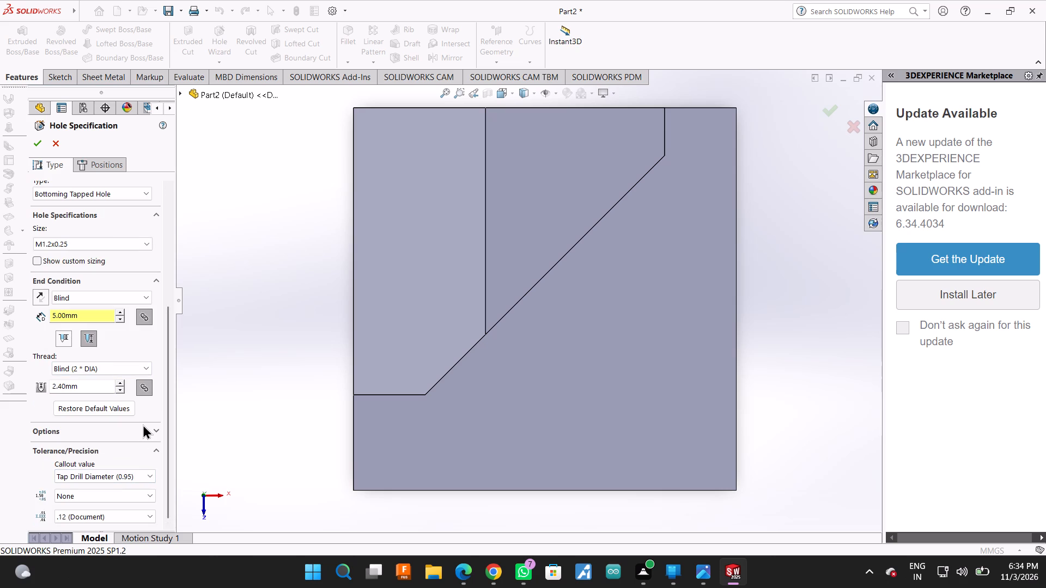
pyautogui.scroll(1, 143, 424)
pyautogui.scroll(1, 157, 283)
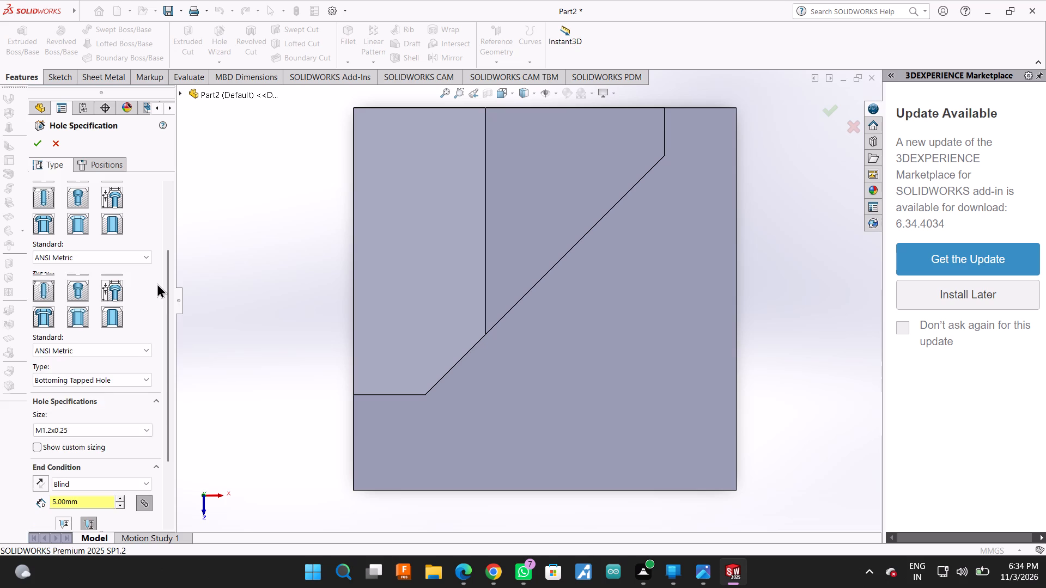
# Choose the legacy hole of type Simple and set its section diameter to 10 mm.
pyautogui.click(117, 292)
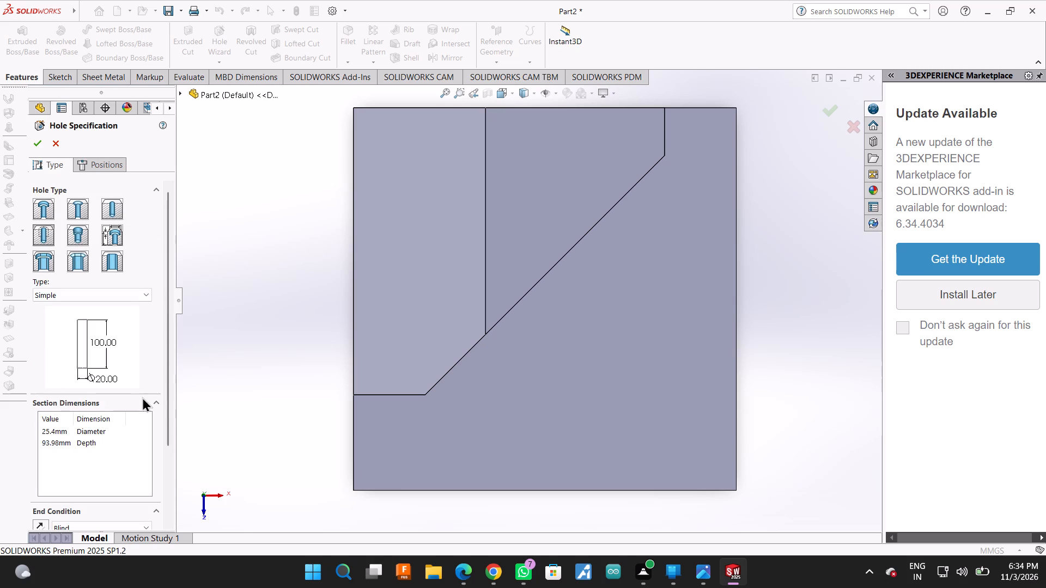
pyautogui.scroll(-2, 137, 401)
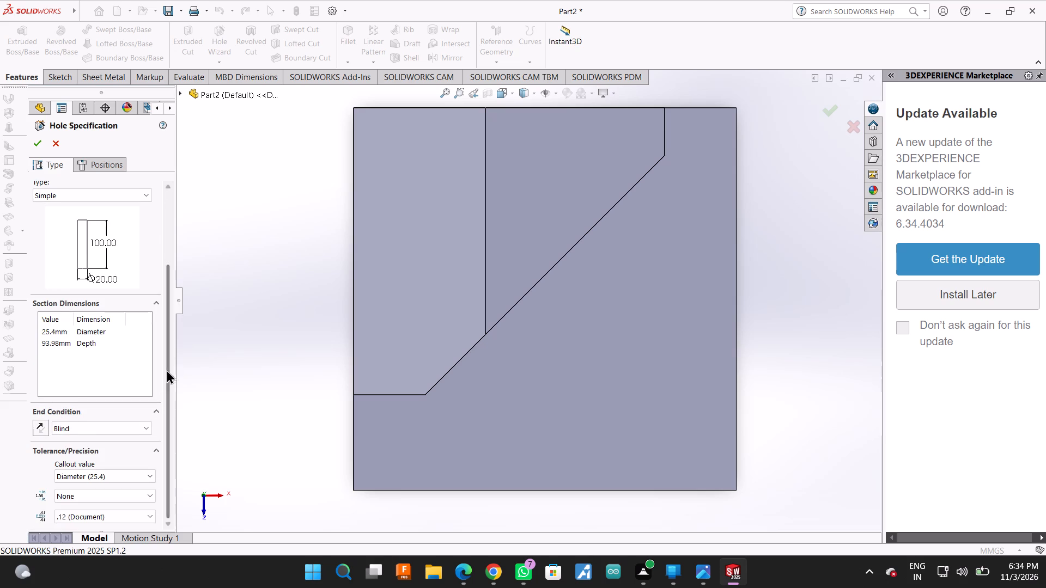
pyautogui.scroll(3, 172, 369)
pyautogui.doubleClick(60, 428)
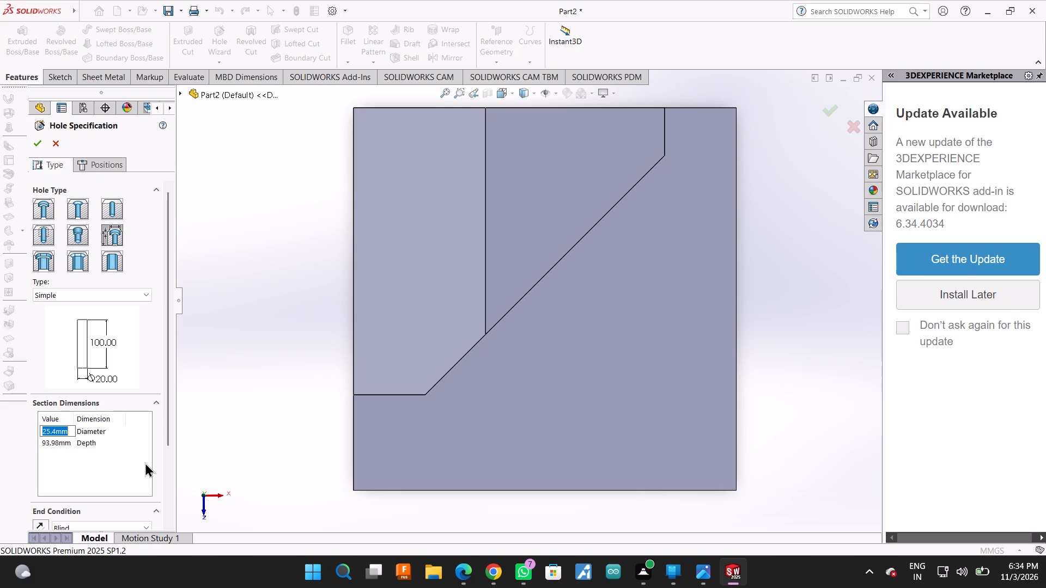
pyautogui.write('10')
pyautogui.press('Return')
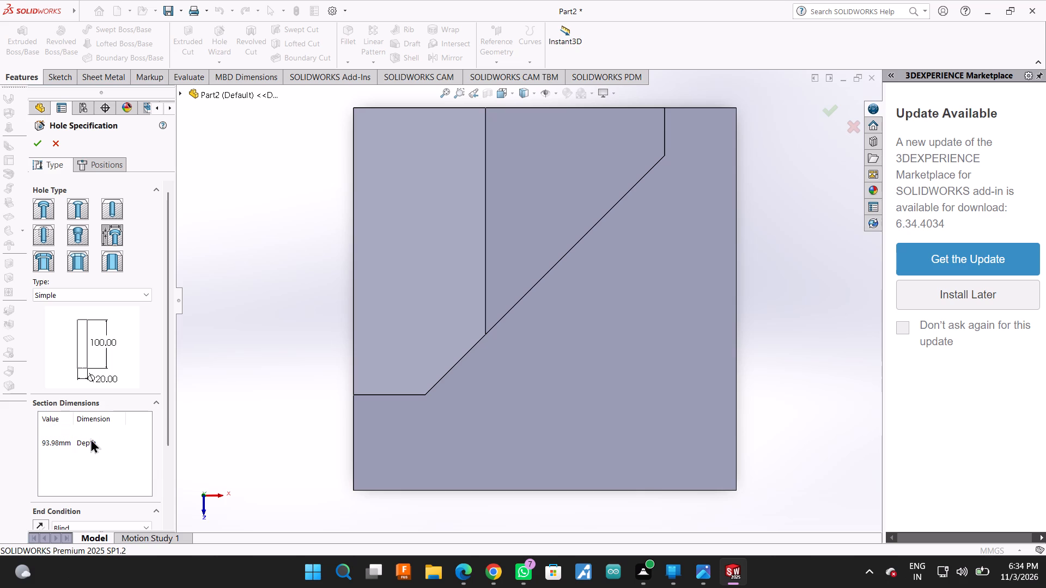
# Set the legacy hole's section diameter to 5 mm.
pyautogui.doubleClick(61, 440)
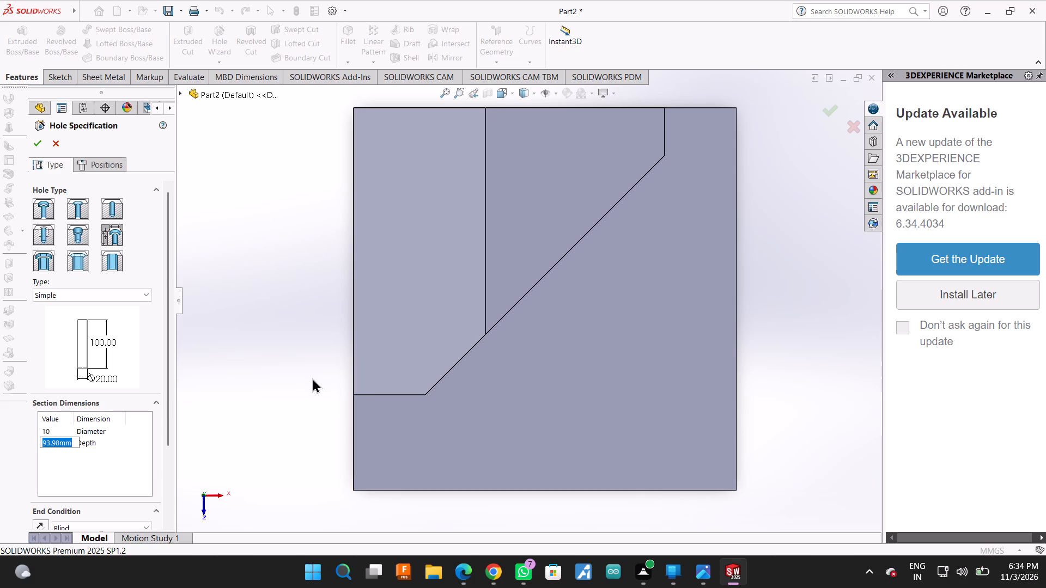
pyautogui.doubleClick(46, 432)
pyautogui.press('5')
pyautogui.press('Return')
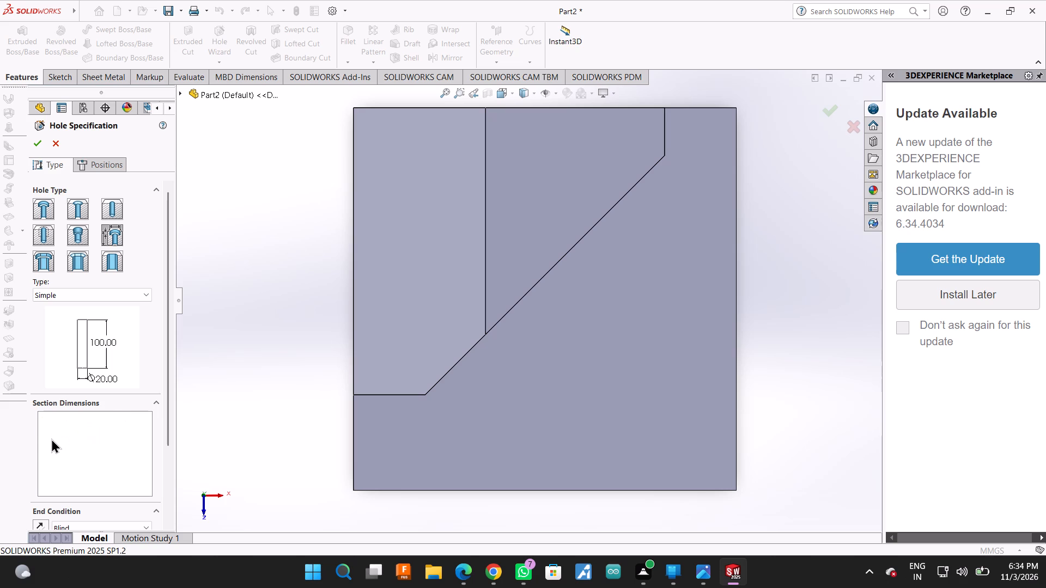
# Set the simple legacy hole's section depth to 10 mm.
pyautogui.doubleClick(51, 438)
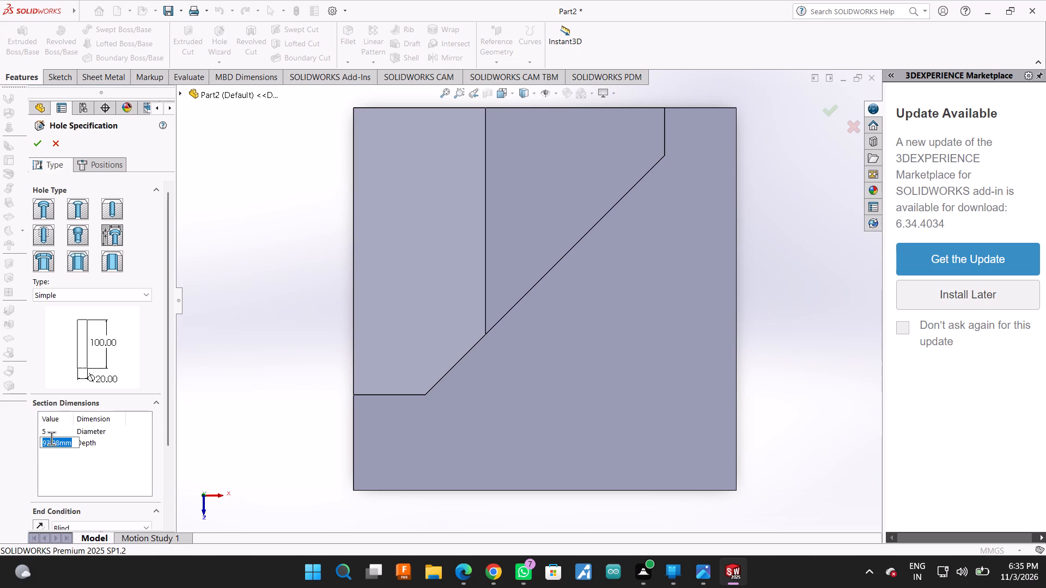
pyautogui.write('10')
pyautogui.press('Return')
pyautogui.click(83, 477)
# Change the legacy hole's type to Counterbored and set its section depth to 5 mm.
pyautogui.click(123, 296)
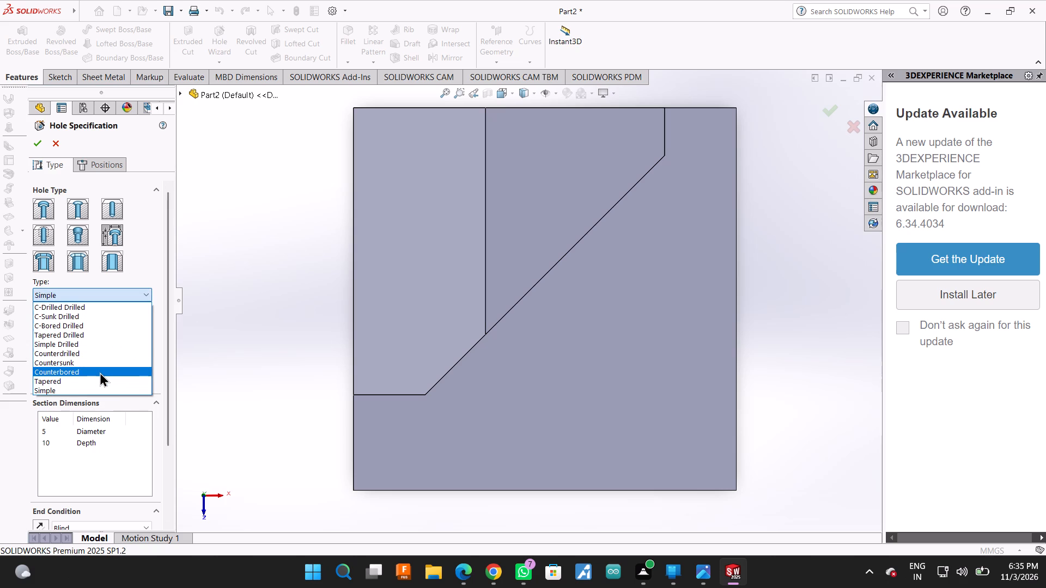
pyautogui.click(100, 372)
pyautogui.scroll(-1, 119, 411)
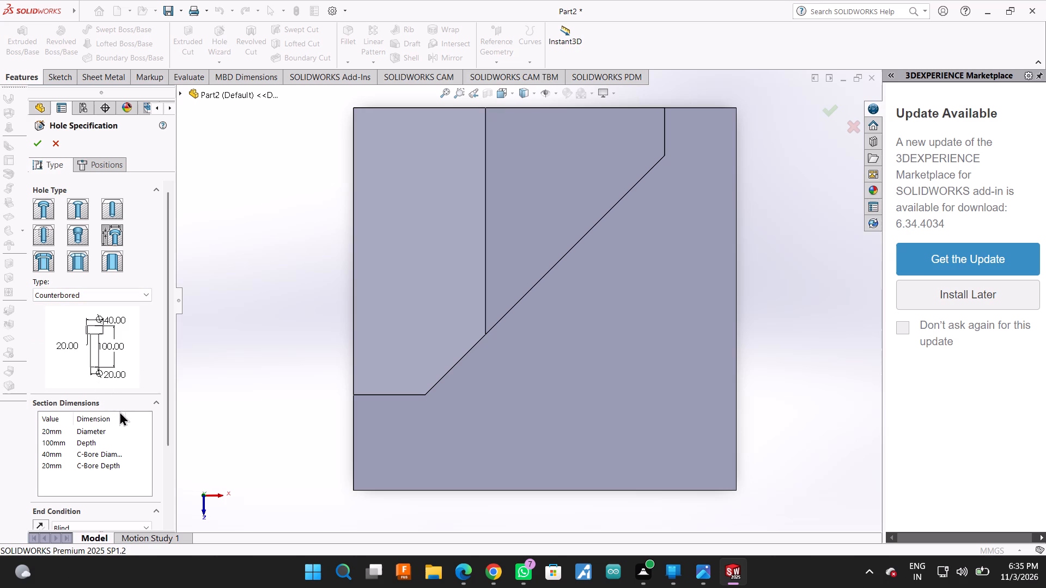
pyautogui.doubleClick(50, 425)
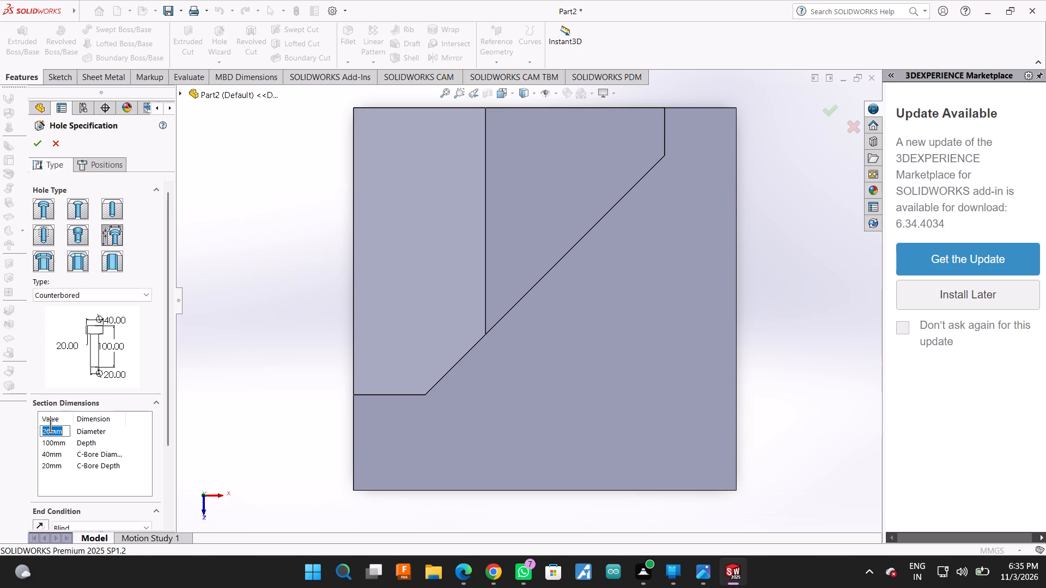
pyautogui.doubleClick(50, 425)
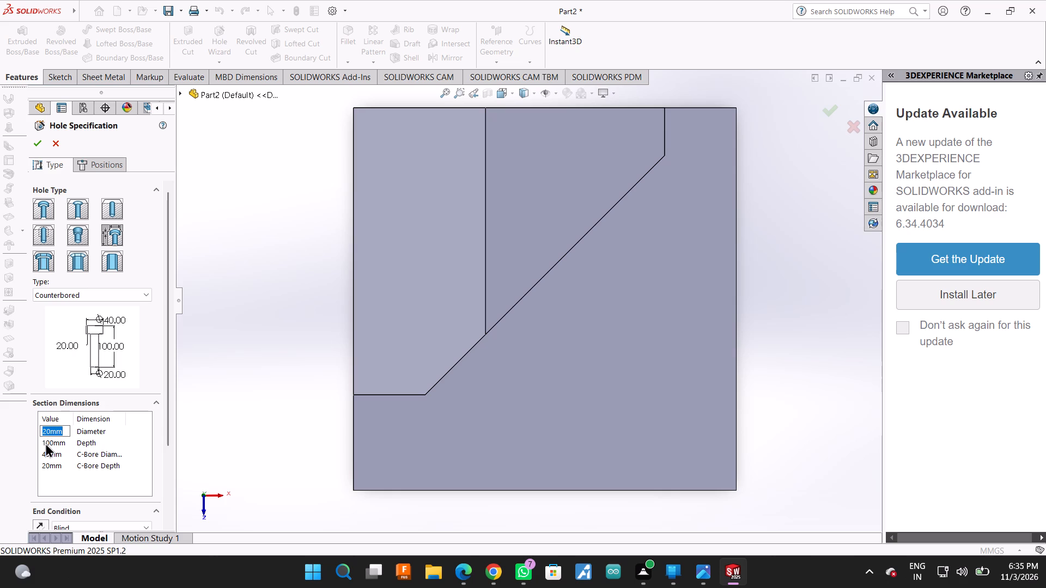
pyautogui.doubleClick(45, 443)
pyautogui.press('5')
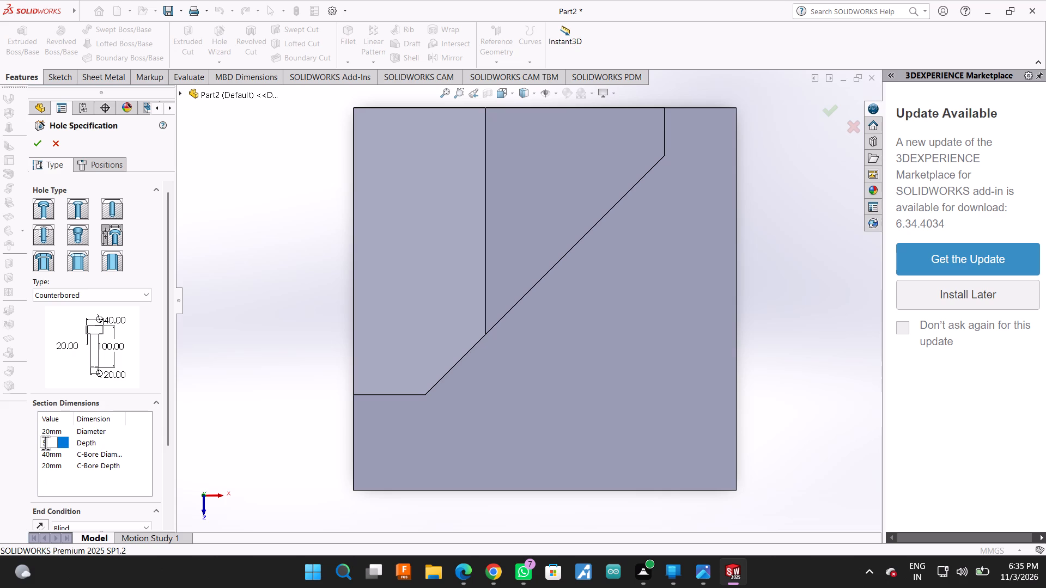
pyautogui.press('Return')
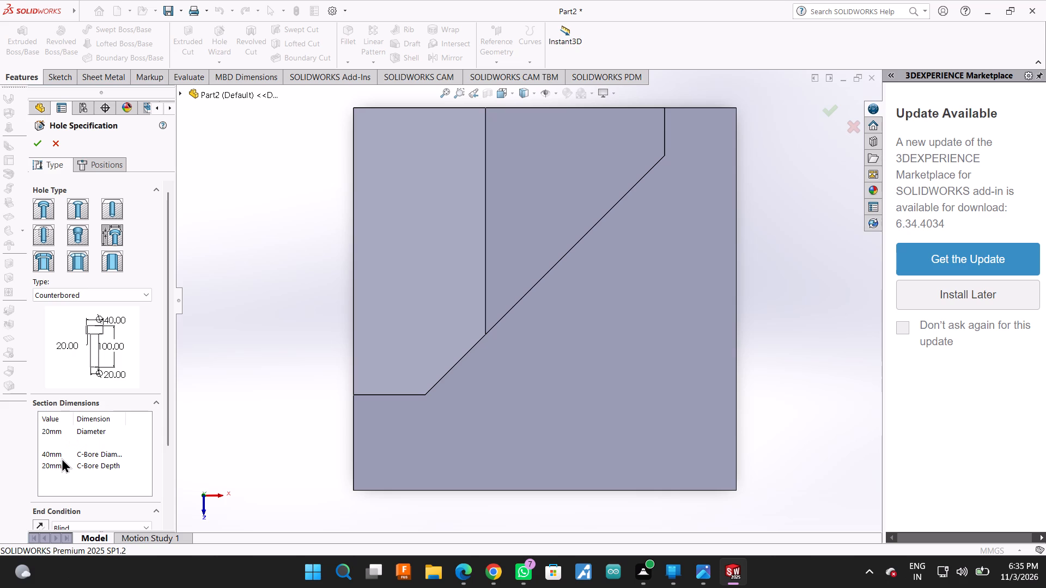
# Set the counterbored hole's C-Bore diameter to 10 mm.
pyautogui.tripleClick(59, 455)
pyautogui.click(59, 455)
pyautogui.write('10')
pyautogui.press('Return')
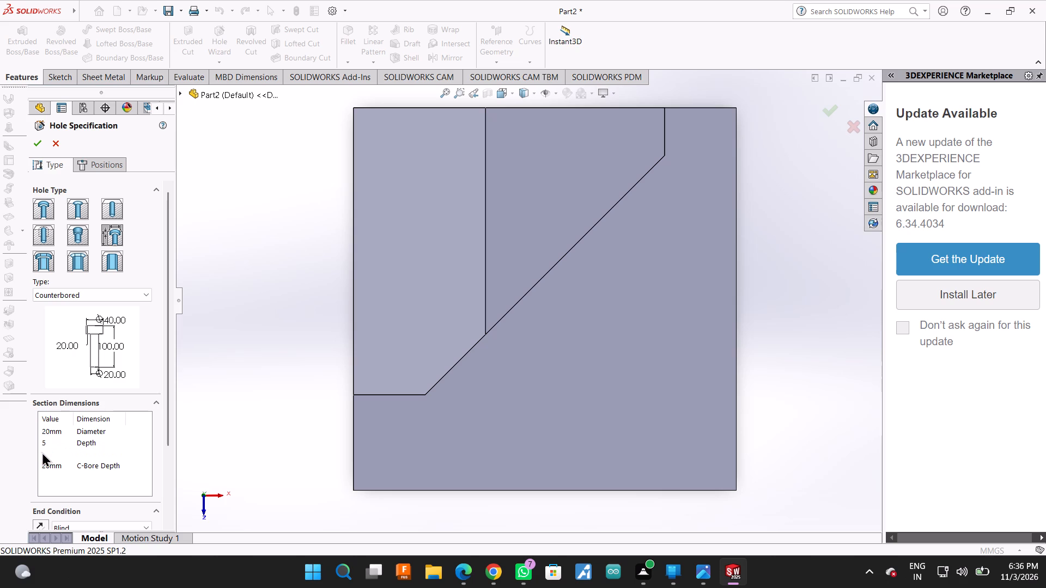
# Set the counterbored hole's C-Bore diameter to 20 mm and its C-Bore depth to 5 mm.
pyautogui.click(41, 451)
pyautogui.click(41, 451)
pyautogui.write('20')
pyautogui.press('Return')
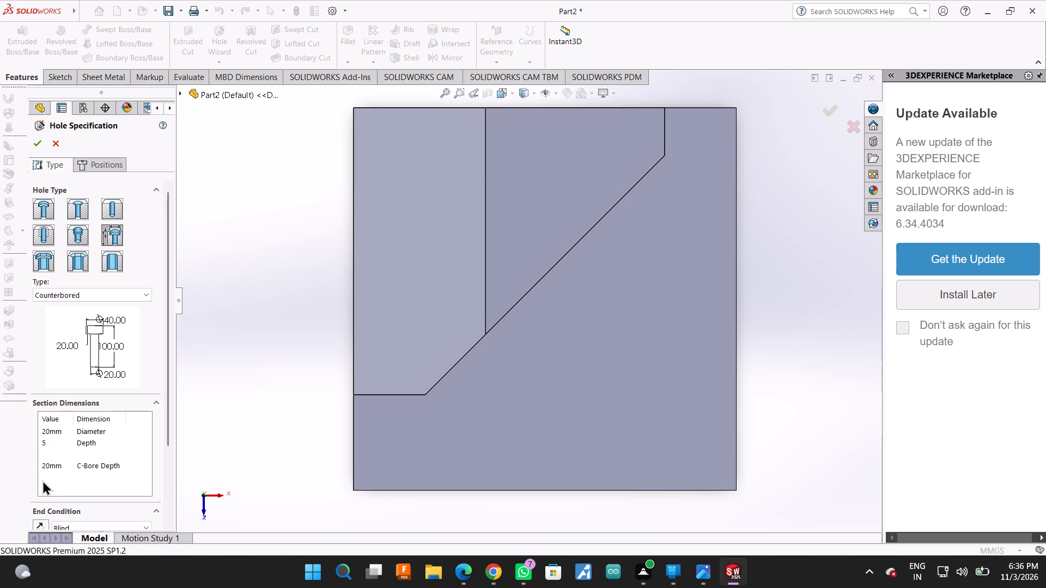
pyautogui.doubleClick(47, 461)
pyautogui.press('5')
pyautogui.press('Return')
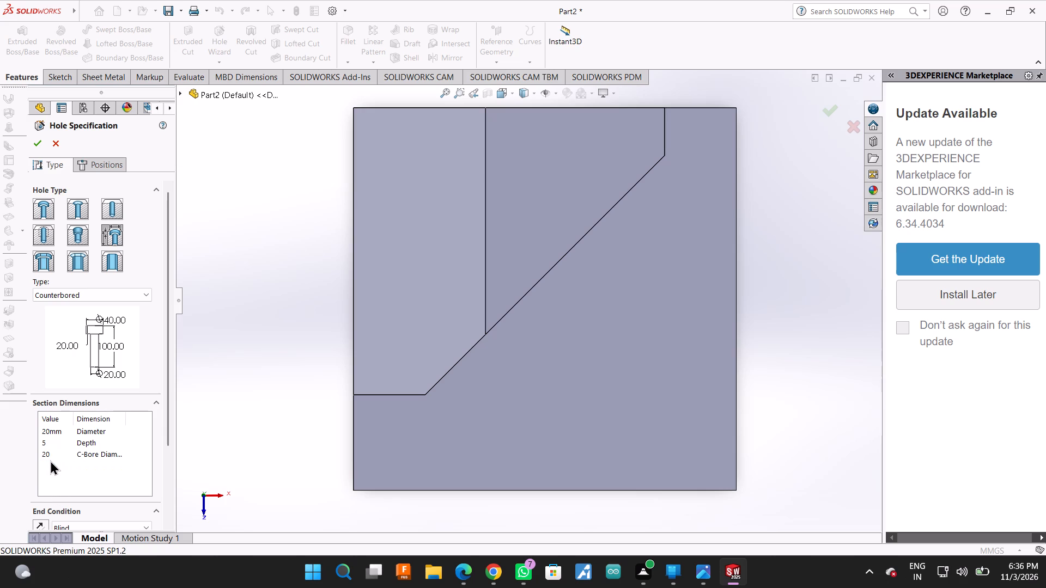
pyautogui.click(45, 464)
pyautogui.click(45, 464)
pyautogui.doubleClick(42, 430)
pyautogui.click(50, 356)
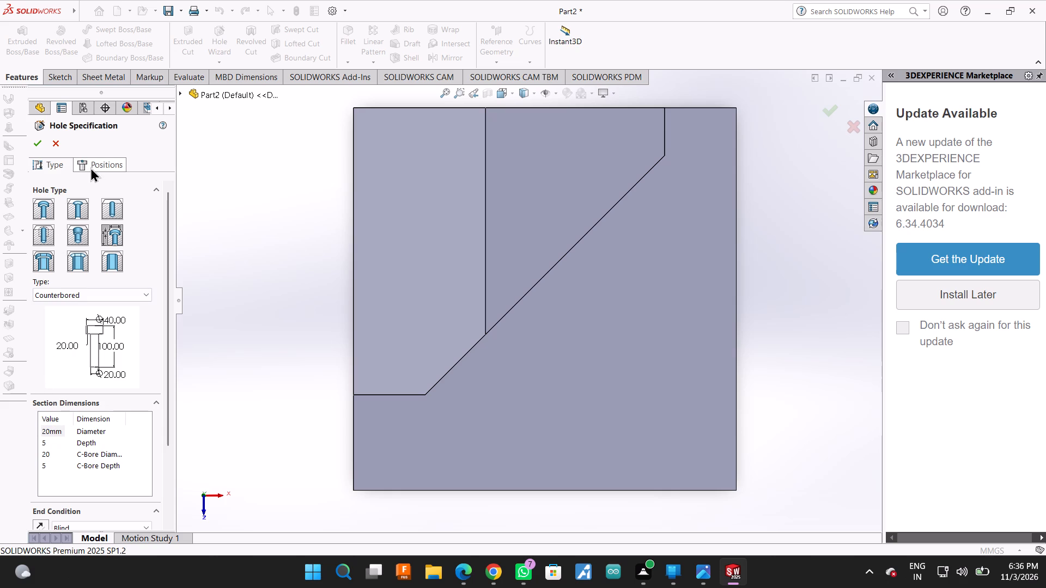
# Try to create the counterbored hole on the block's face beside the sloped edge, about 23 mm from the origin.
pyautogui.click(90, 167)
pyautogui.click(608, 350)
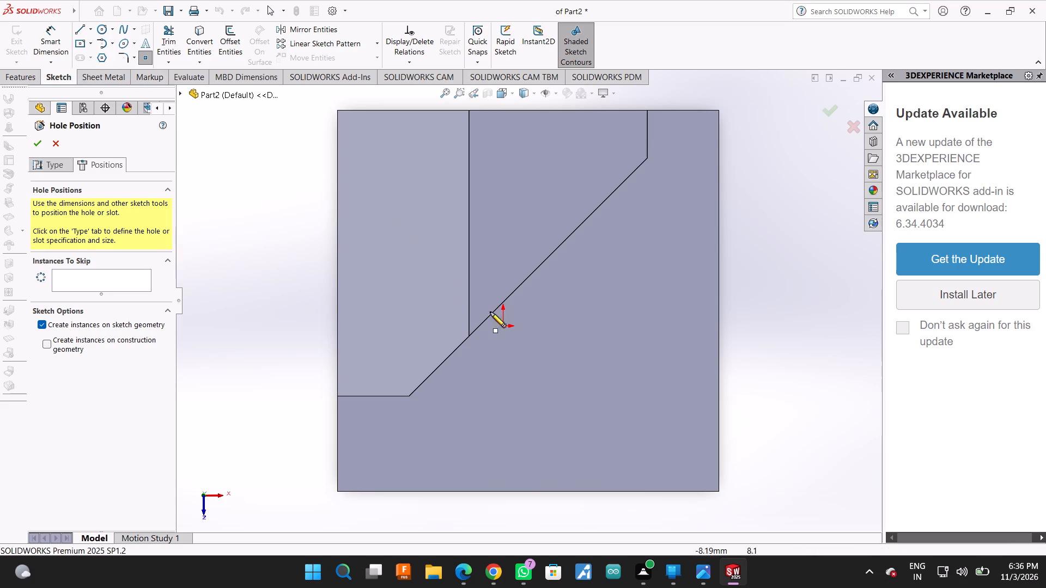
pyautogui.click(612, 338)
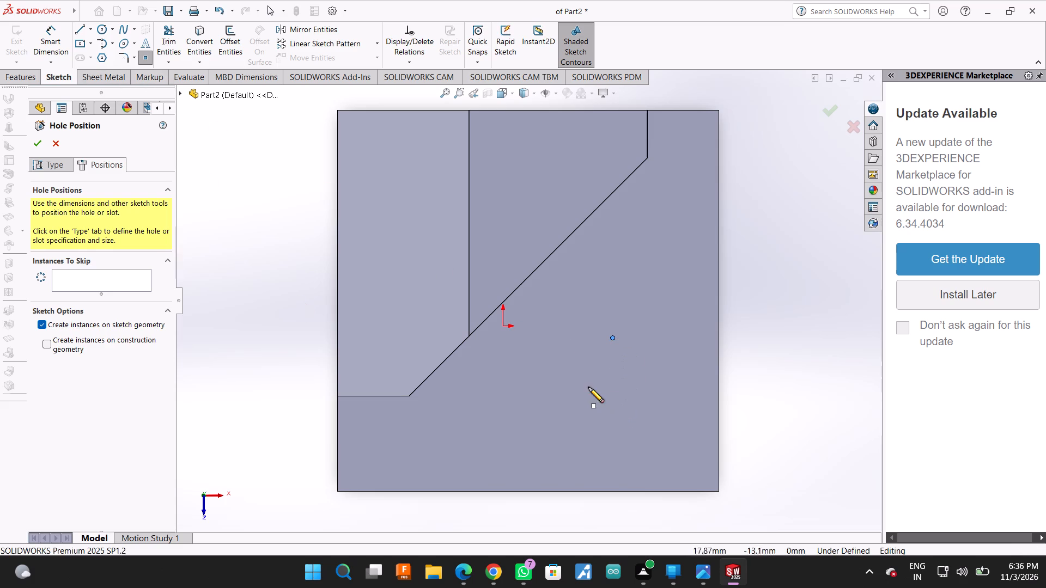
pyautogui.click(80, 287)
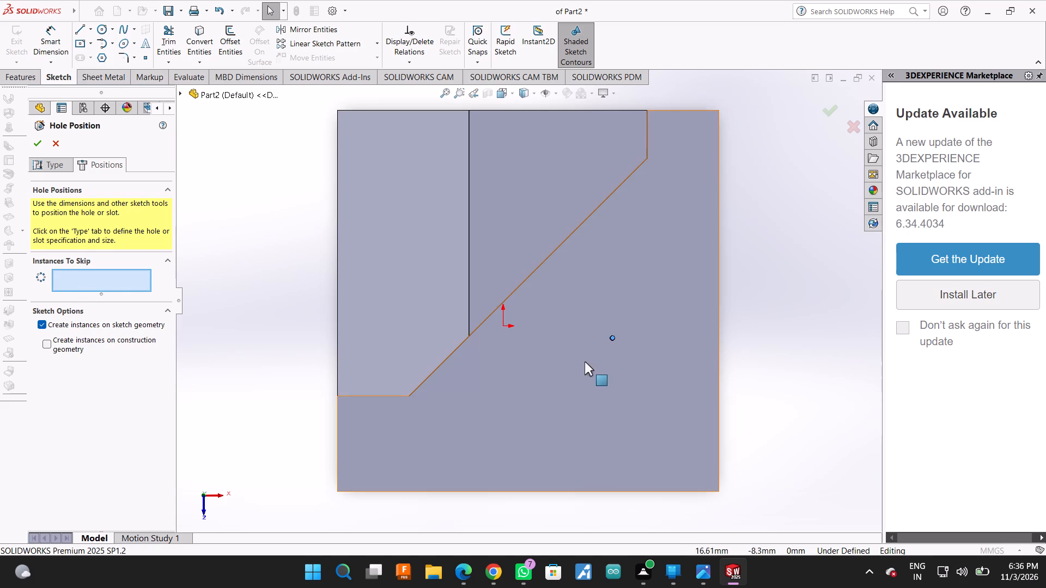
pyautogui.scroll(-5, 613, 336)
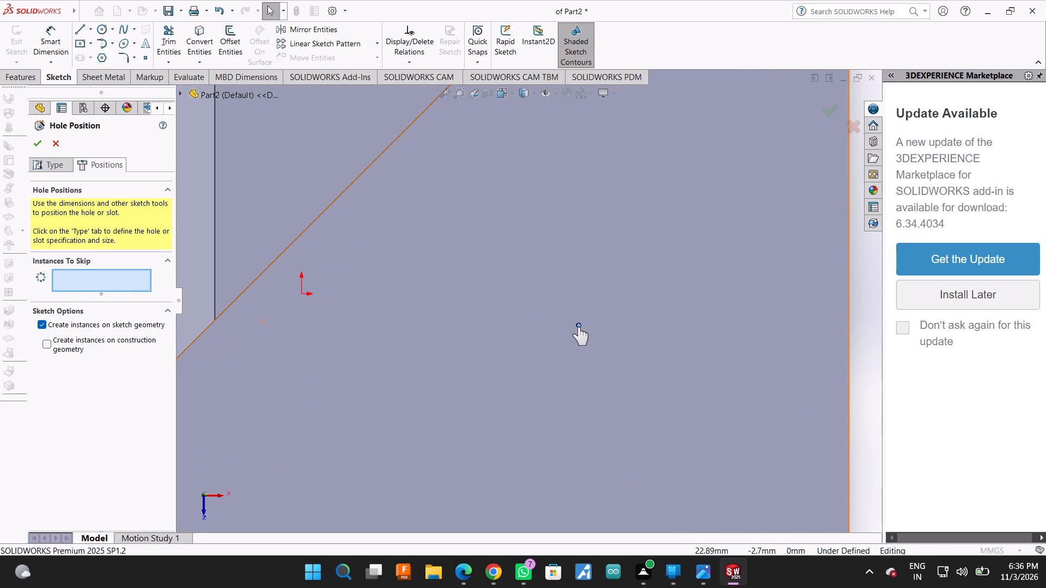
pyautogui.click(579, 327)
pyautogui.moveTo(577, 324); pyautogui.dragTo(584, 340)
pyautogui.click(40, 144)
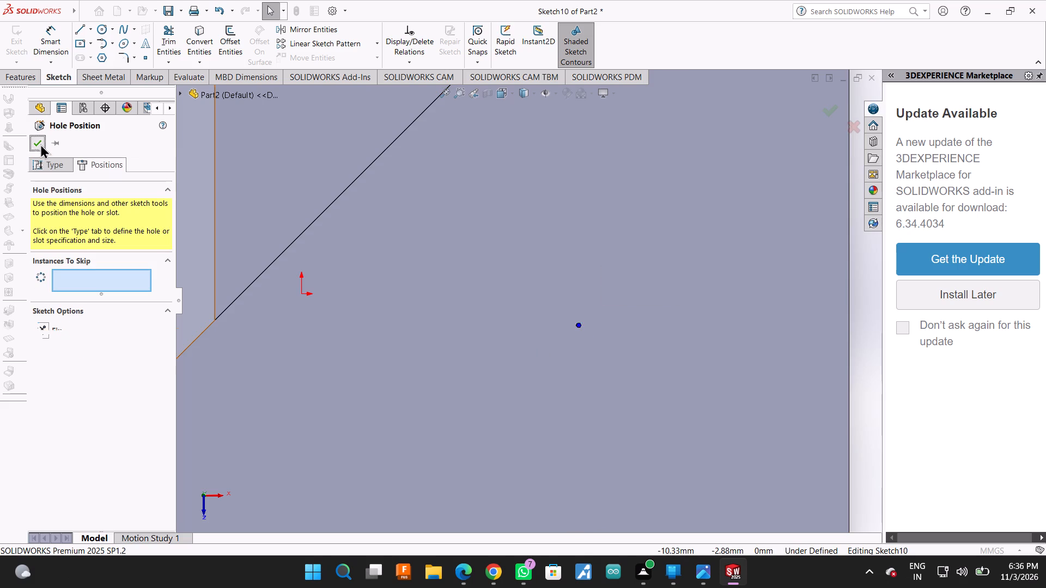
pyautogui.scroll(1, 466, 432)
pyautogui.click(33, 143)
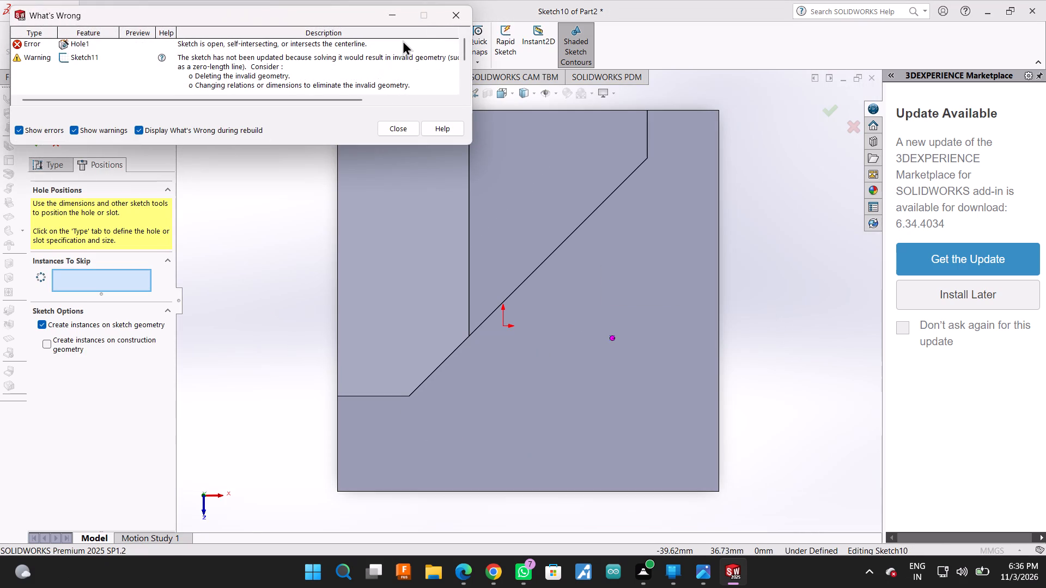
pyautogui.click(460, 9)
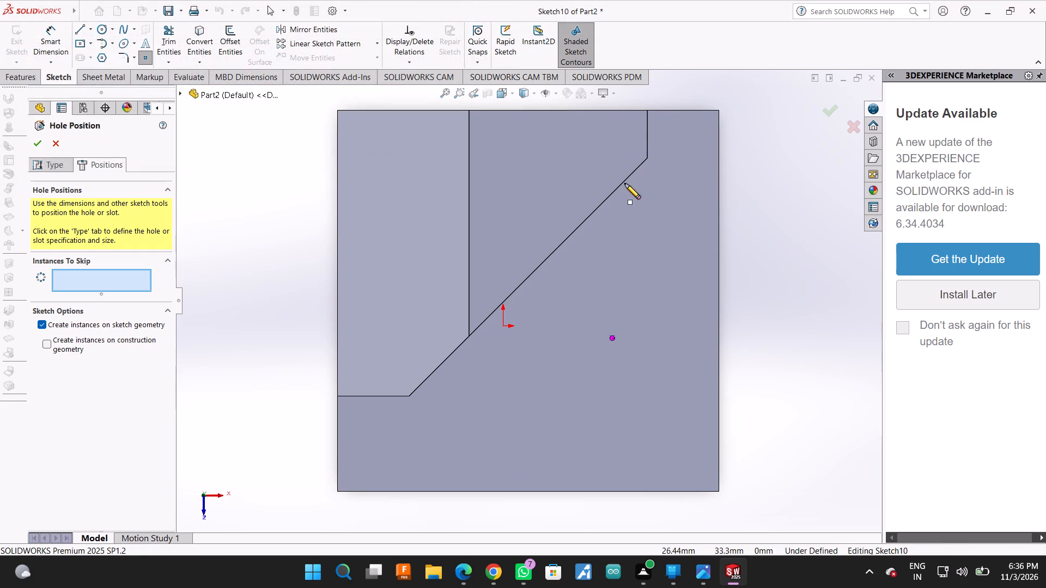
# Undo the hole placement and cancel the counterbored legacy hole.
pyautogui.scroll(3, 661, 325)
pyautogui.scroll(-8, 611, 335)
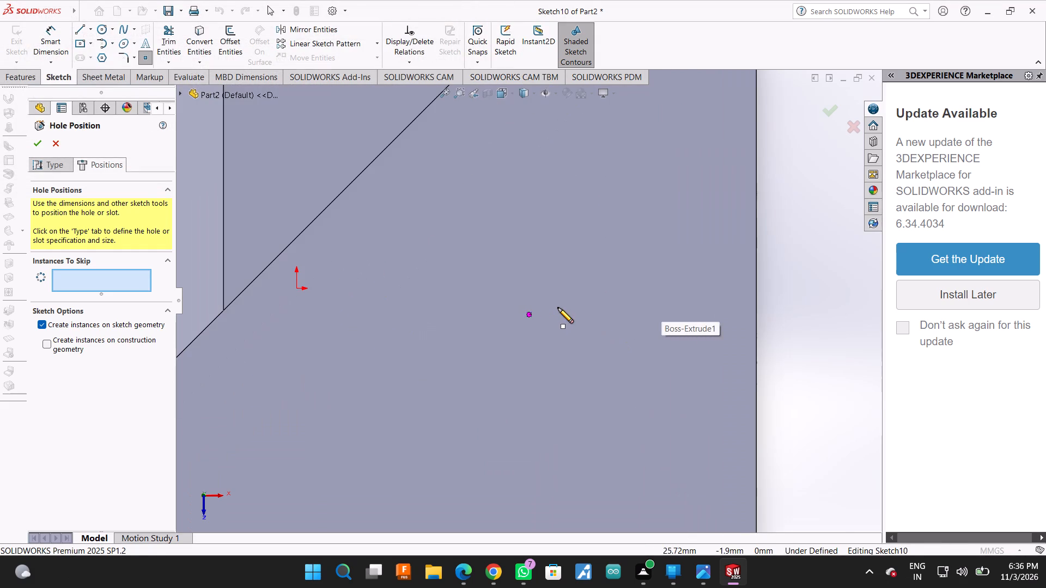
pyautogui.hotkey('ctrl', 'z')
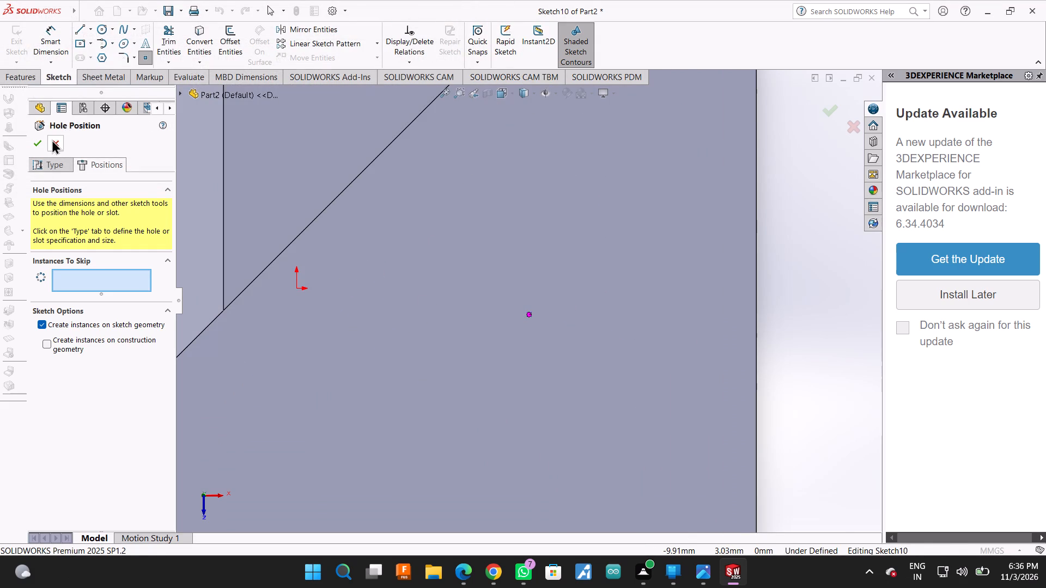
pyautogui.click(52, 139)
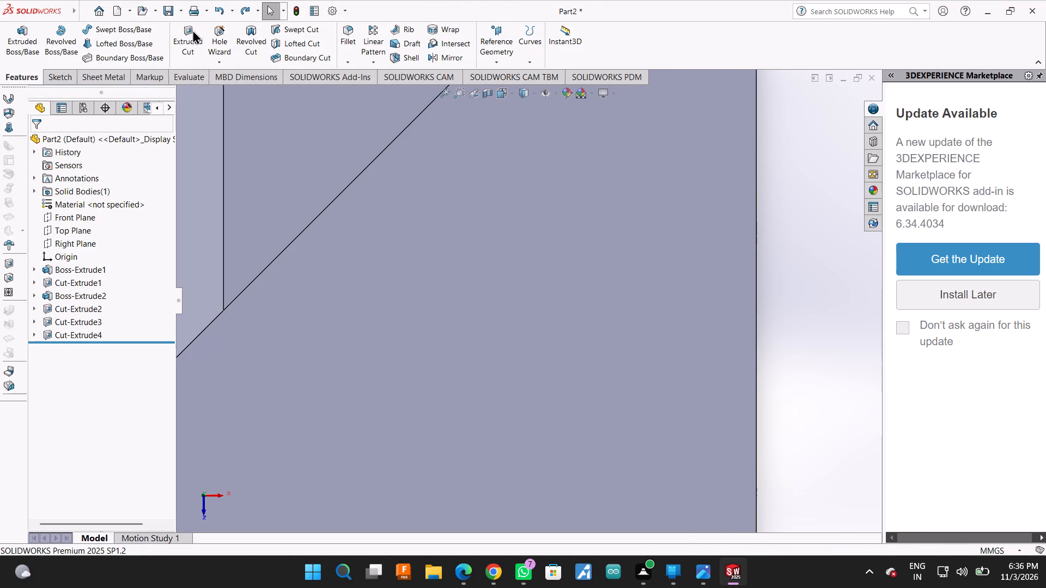
# Start a new Hole Wizard legacy hole and set its type to Counterbored.
pyautogui.click(220, 29)
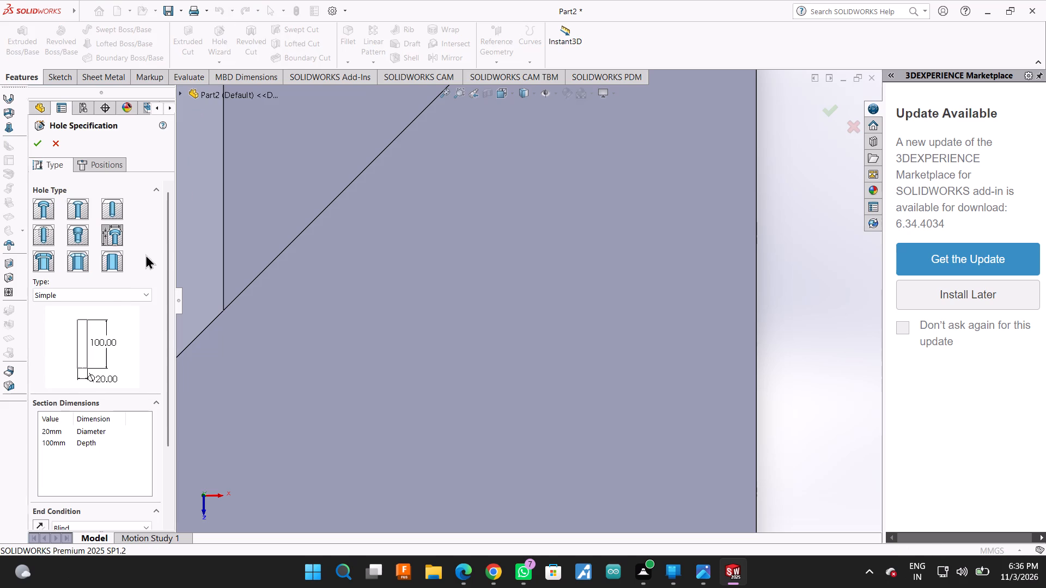
pyautogui.click(113, 239)
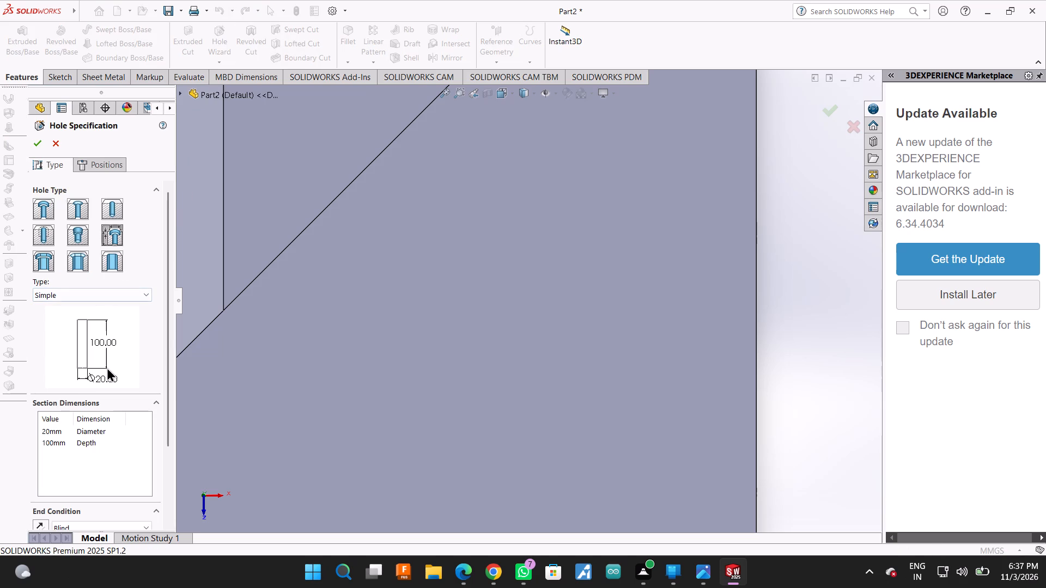
pyautogui.click(118, 297)
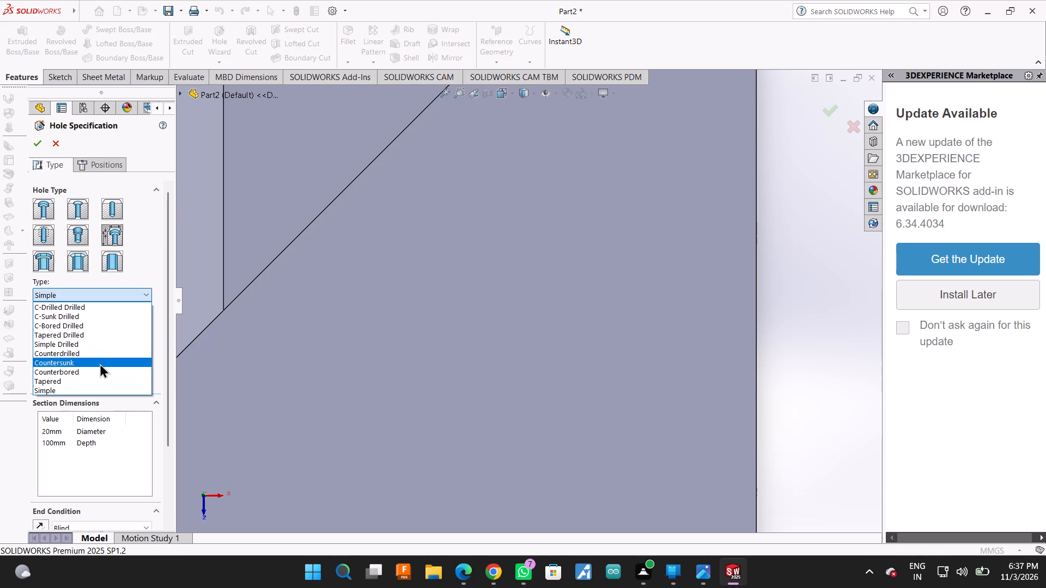
pyautogui.click(99, 371)
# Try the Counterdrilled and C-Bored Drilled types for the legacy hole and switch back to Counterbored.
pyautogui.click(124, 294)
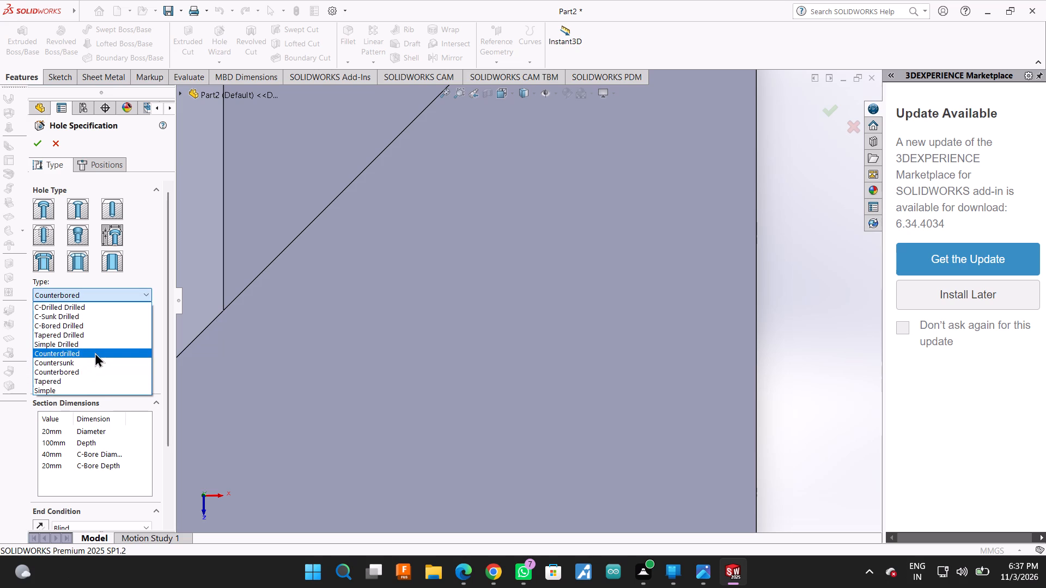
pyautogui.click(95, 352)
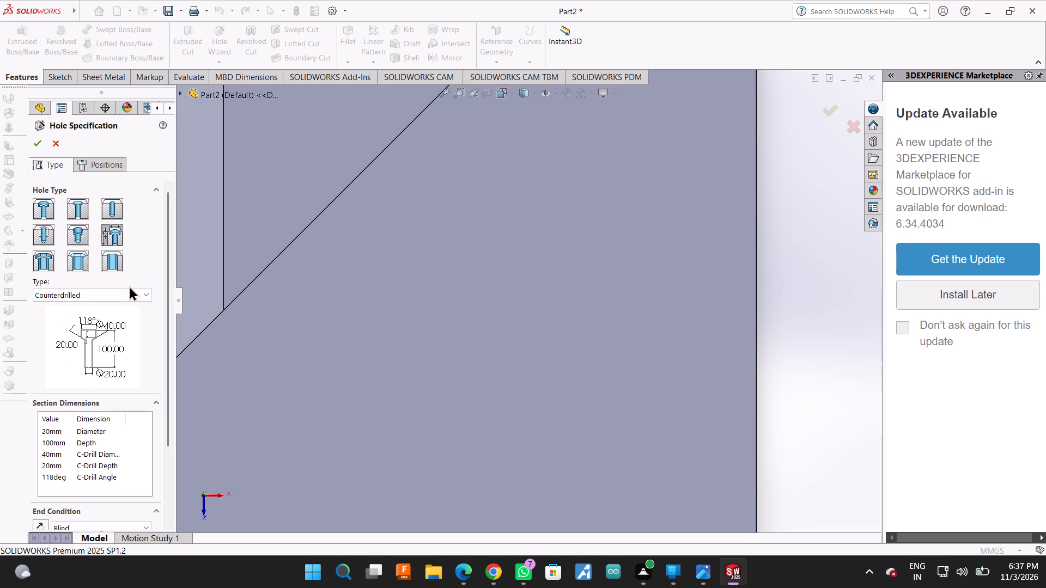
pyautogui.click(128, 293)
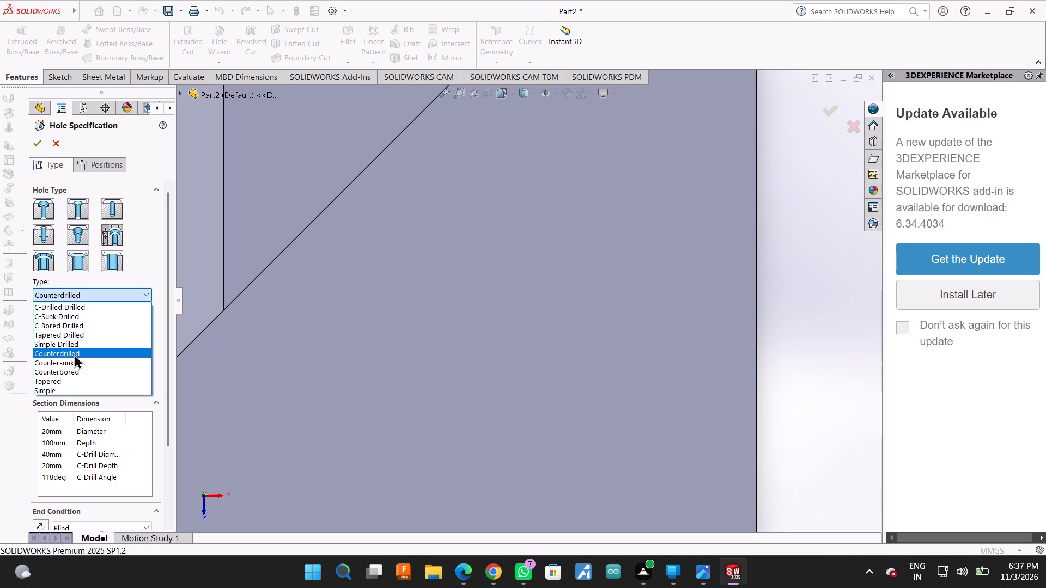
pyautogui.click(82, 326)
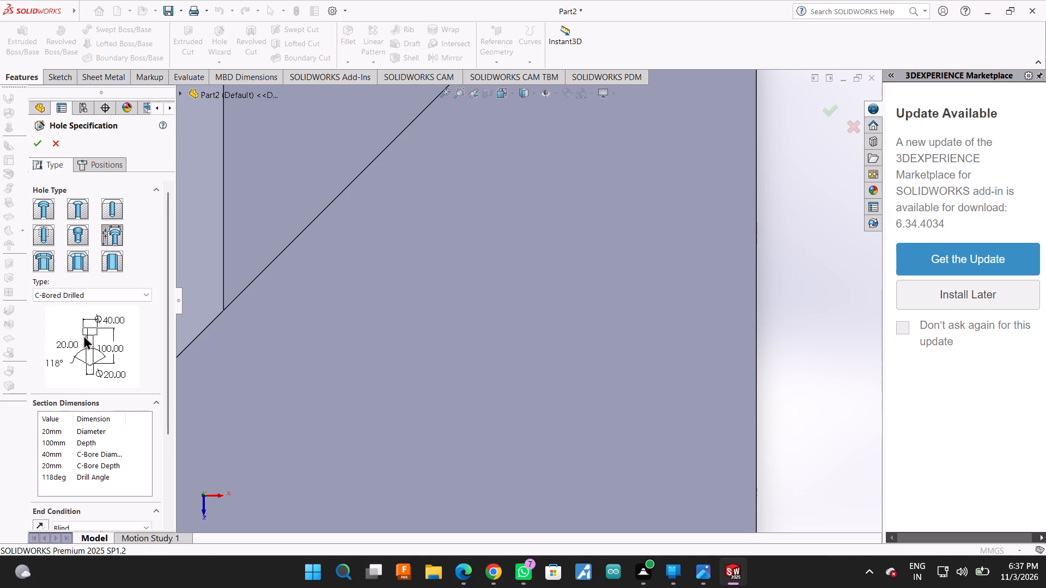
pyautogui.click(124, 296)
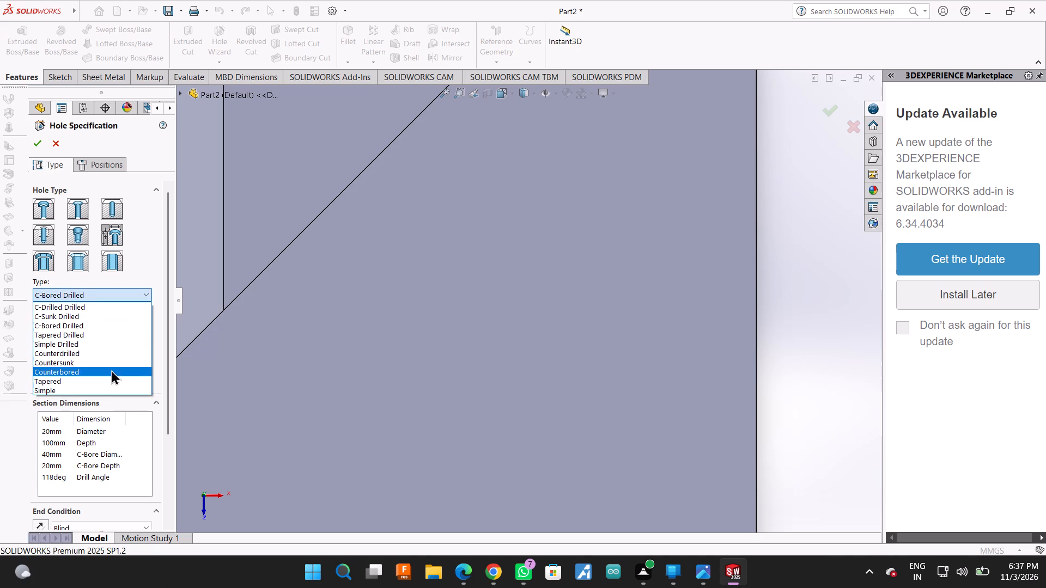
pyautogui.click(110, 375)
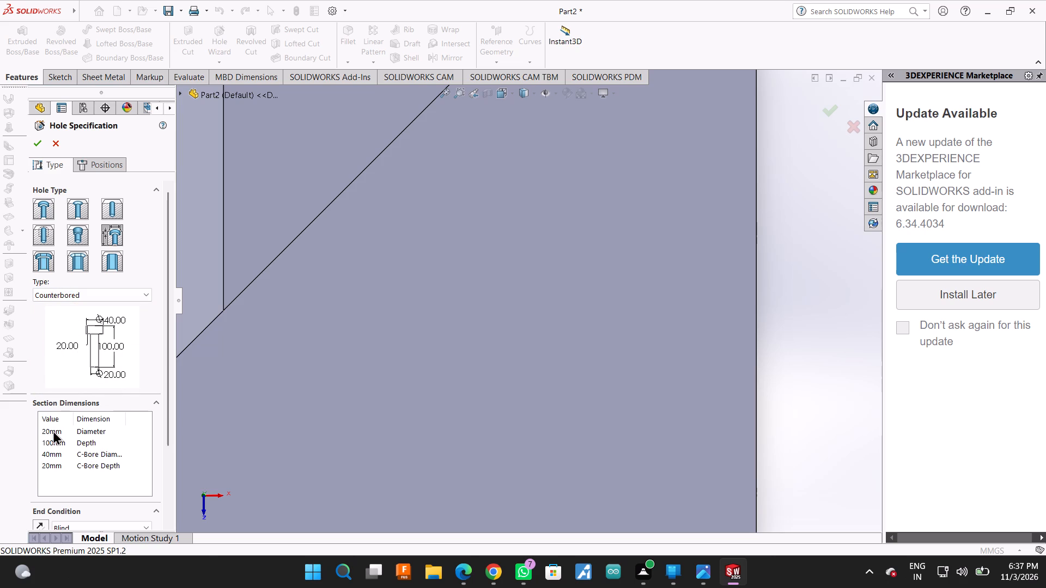
# Set the counterbored hole's diameter to 10 mm, depth to 5 mm, C-Bore diameter to 20 mm and C-Bore depth to 5 mm.
pyautogui.doubleClick(53, 430)
pyautogui.write('10')
pyautogui.press('Return')
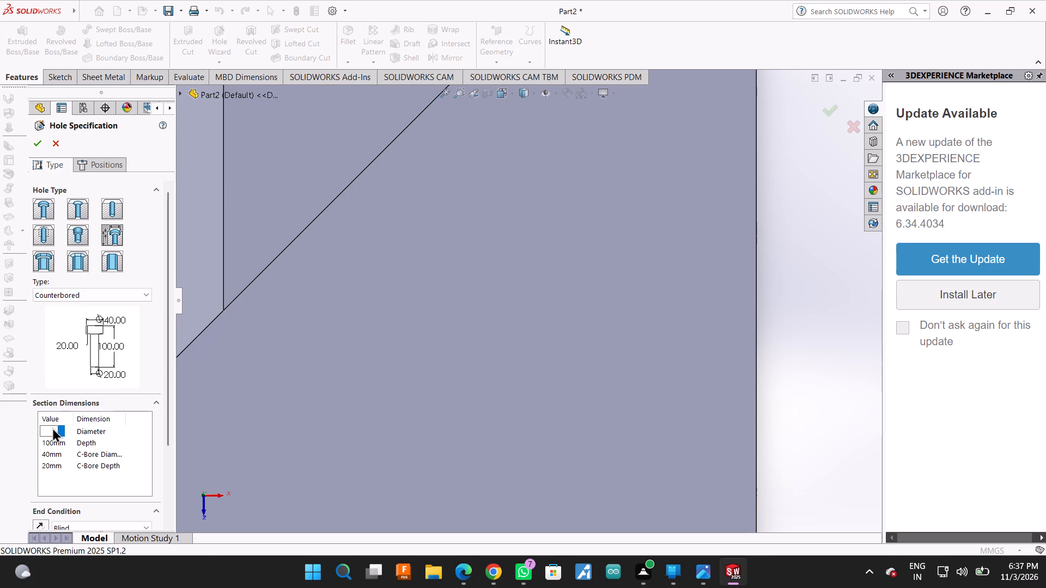
pyautogui.doubleClick(53, 440)
pyautogui.press('5')
pyautogui.press('Return')
pyautogui.doubleClick(53, 455)
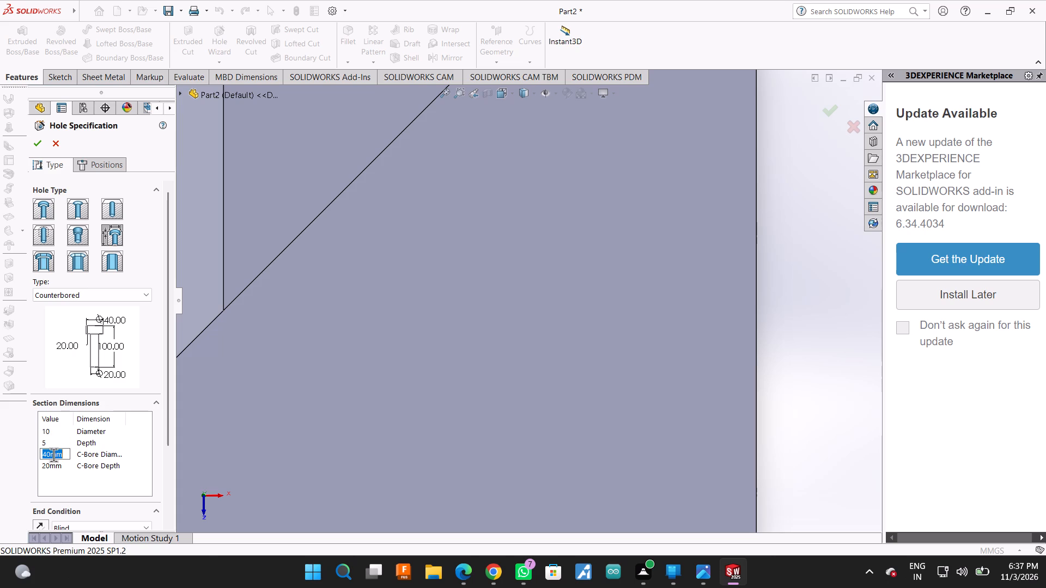
pyautogui.write('20')
pyautogui.press('Return')
pyautogui.doubleClick(54, 465)
pyautogui.press('5')
pyautogui.press('Return')
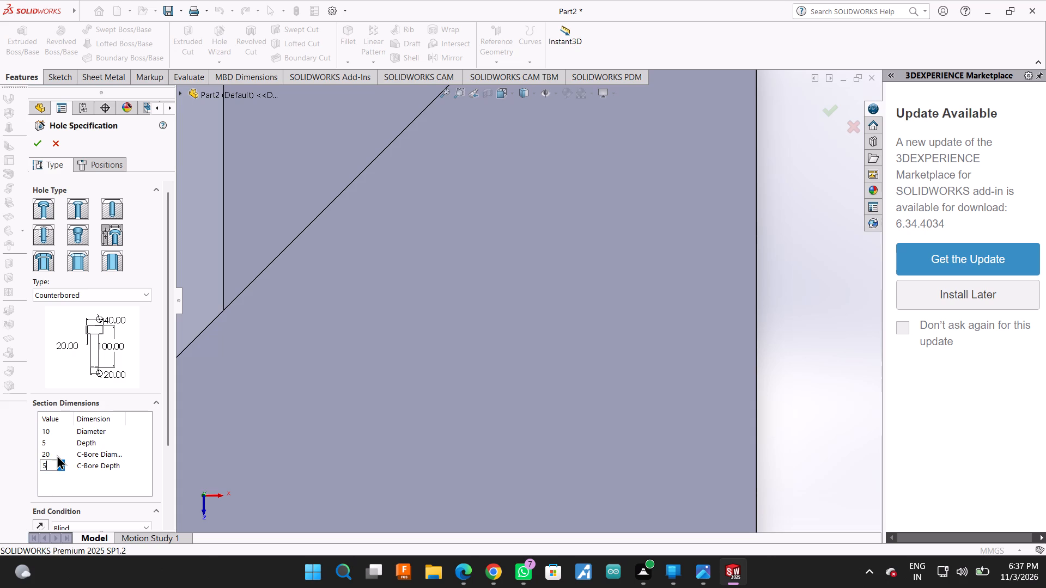
pyautogui.click(73, 480)
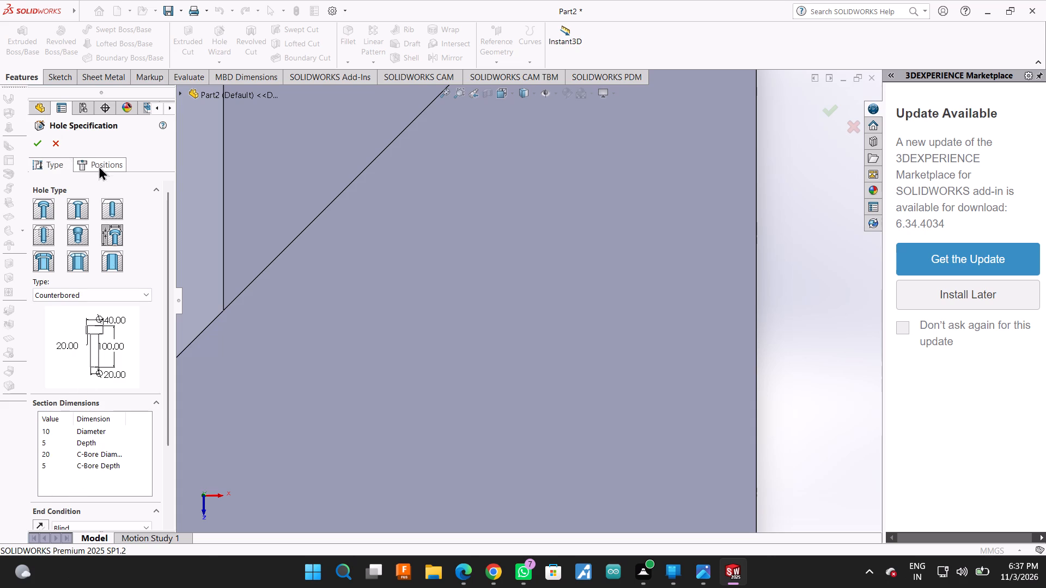
# On the face beside the sloped edge, sketch a construction line about 30 mm along the outer edge from the corner and another about 19 mm horizontally inward.
pyautogui.click(99, 166)
pyautogui.click(448, 299)
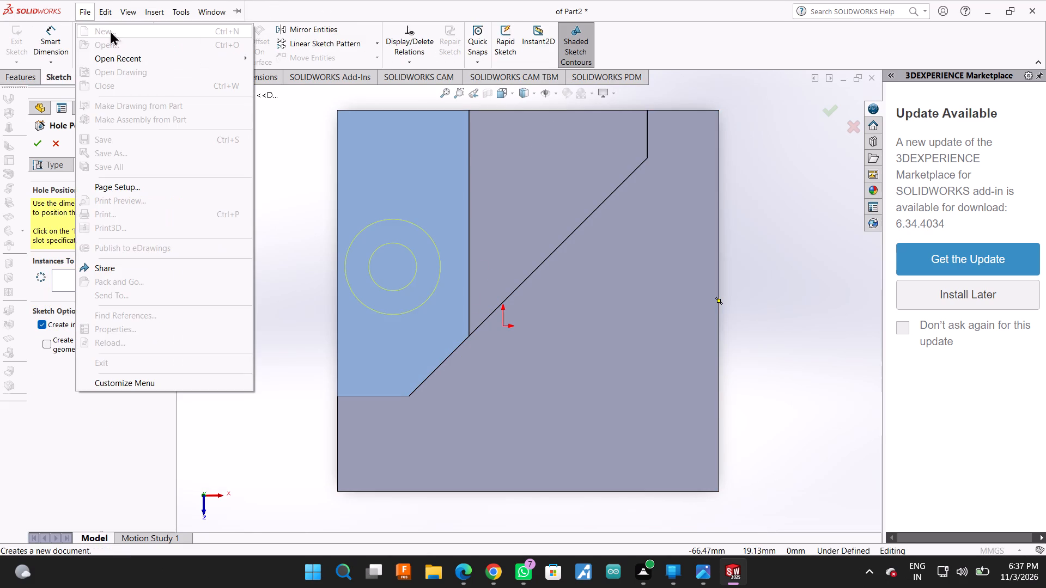
pyautogui.click(629, 51)
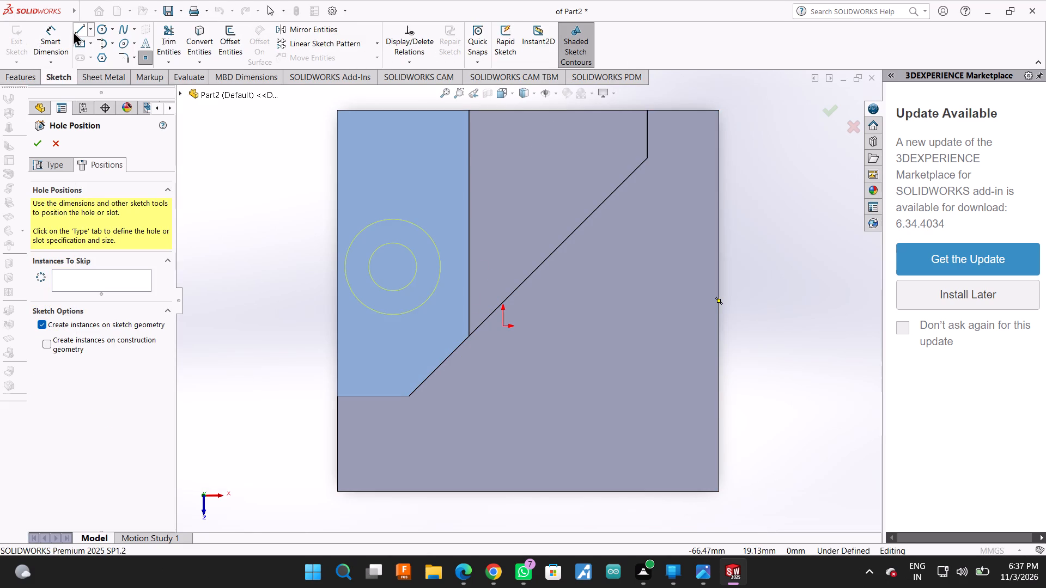
pyautogui.click(75, 31)
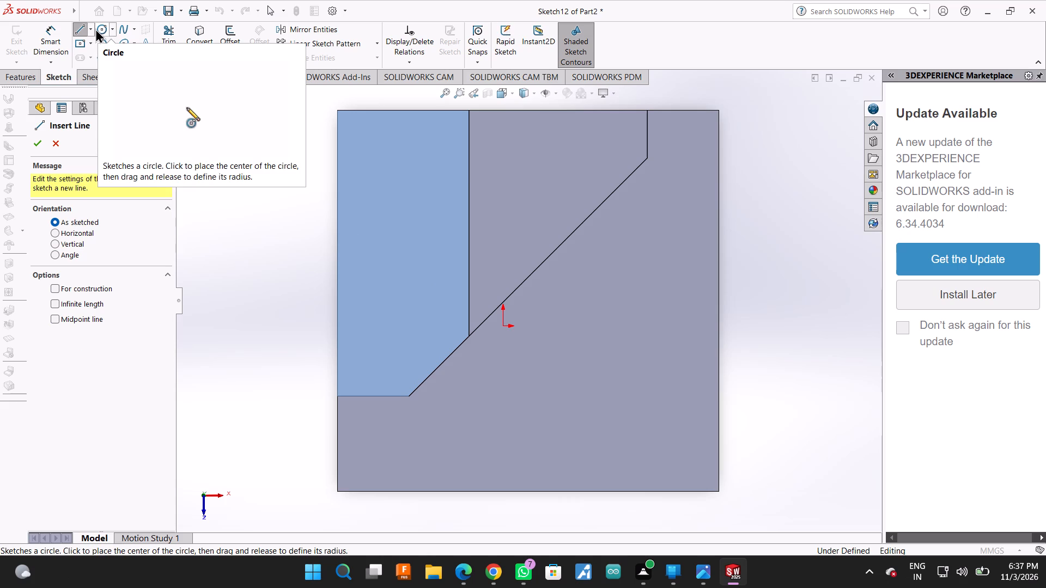
pyautogui.click(52, 287)
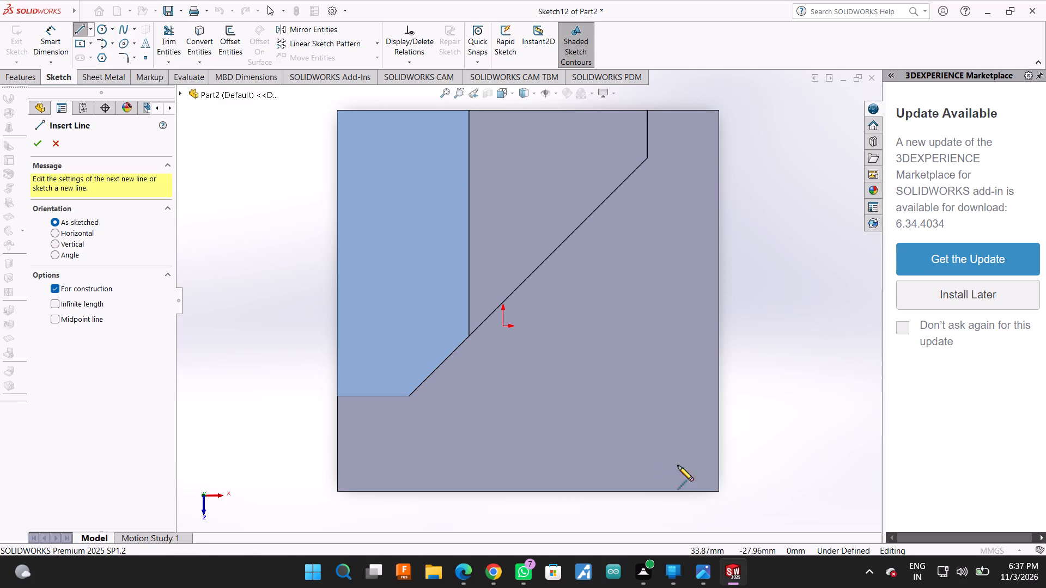
pyautogui.click(719, 490)
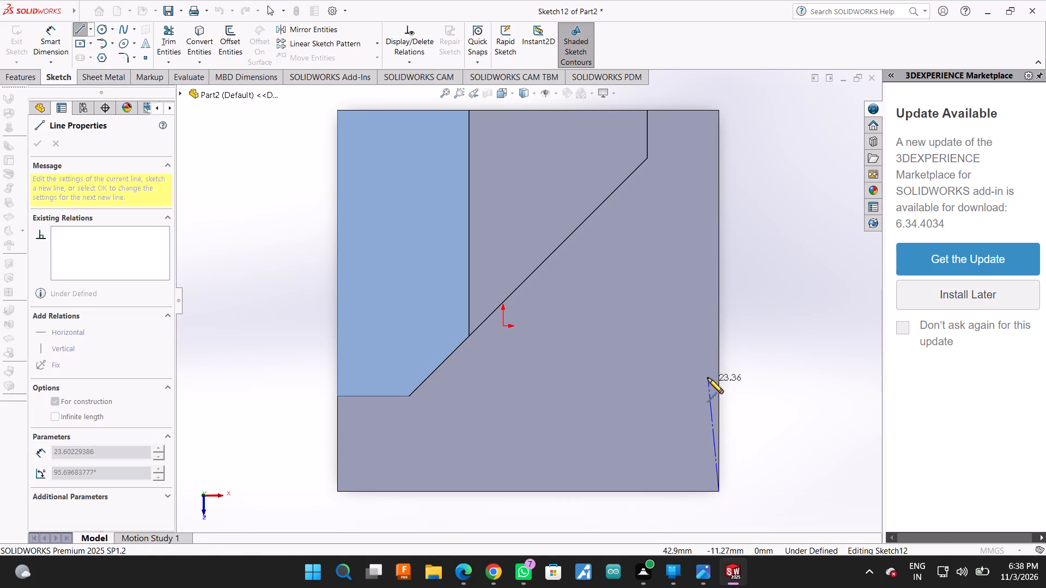
pyautogui.click(719, 350)
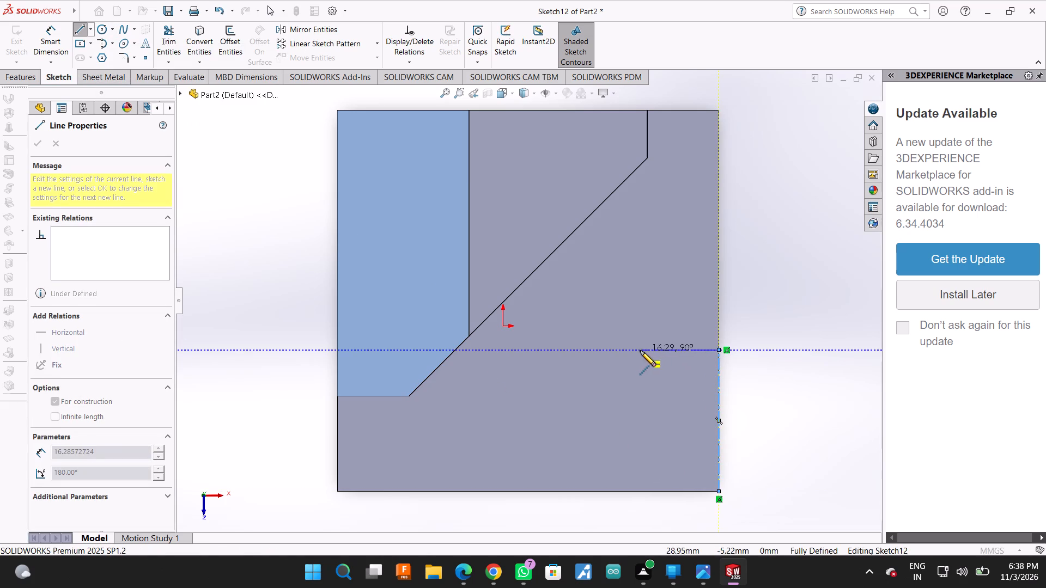
pyautogui.click(627, 351)
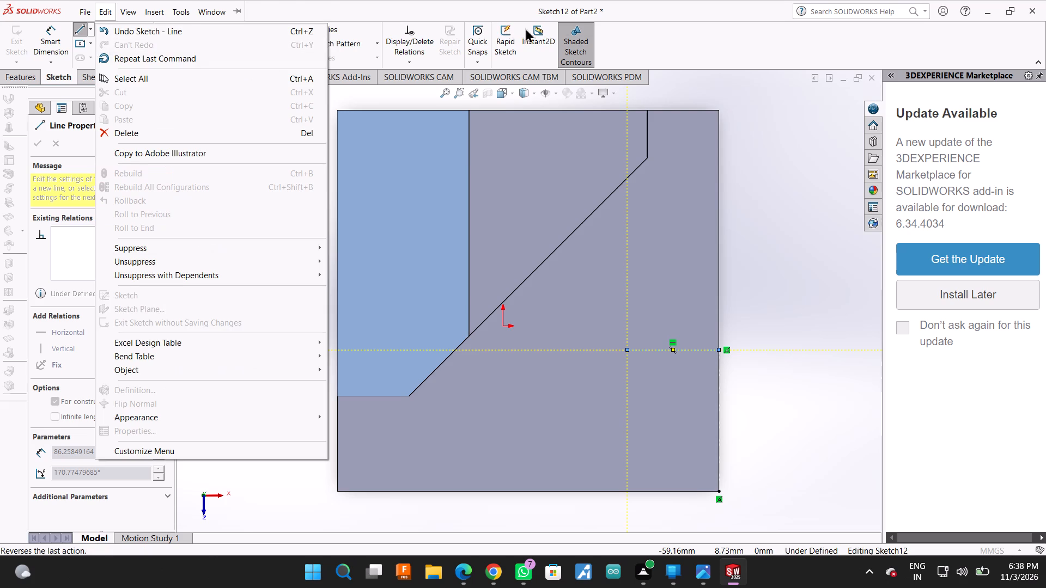
# Dimension the vertical construction line along the block's outer edge to 35 mm.
pyautogui.click(656, 25)
pyautogui.click(60, 32)
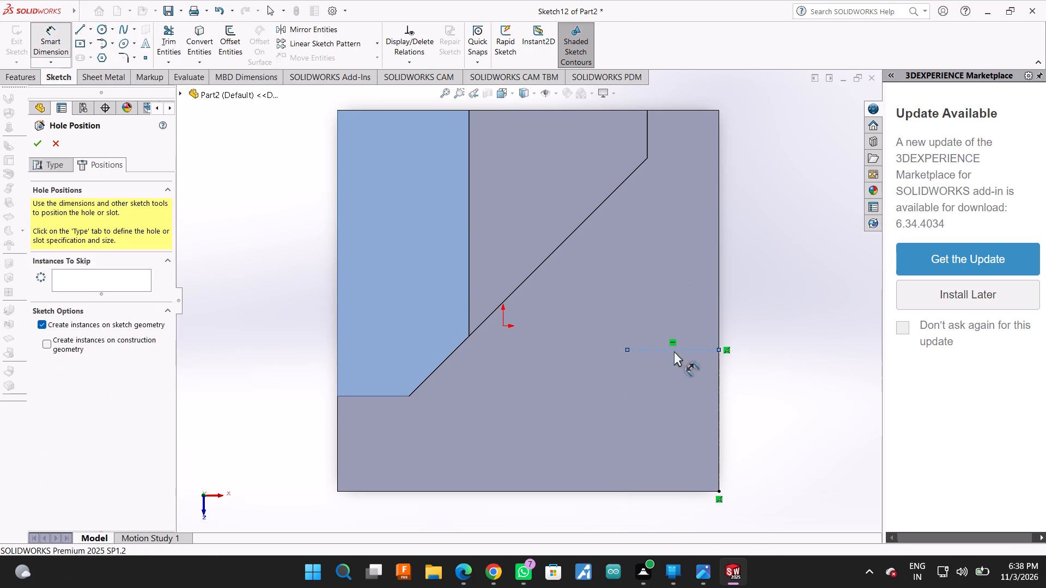
pyautogui.click(719, 407)
pyautogui.click(768, 403)
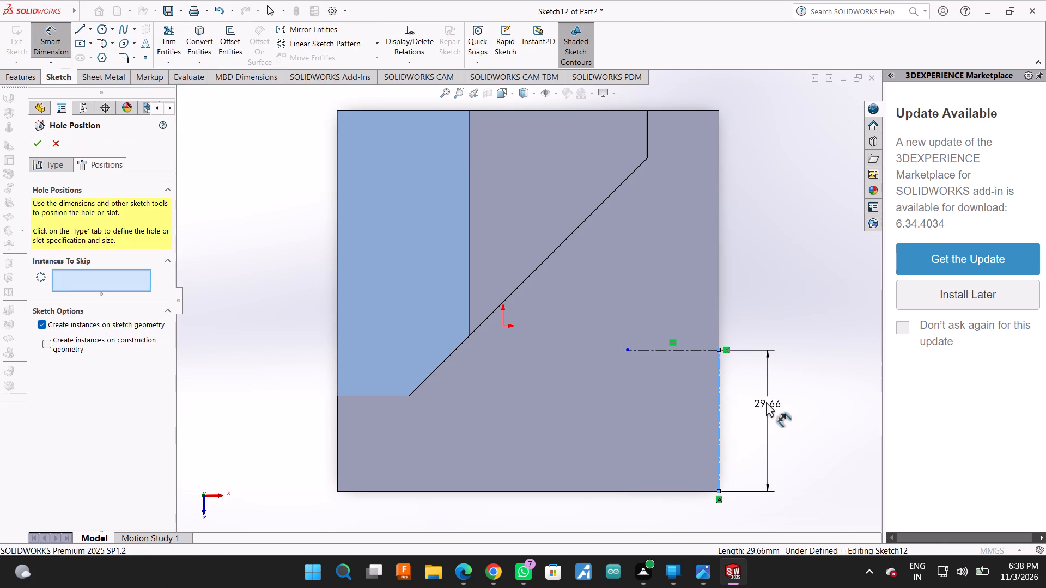
pyautogui.write('35')
pyautogui.press('Return')
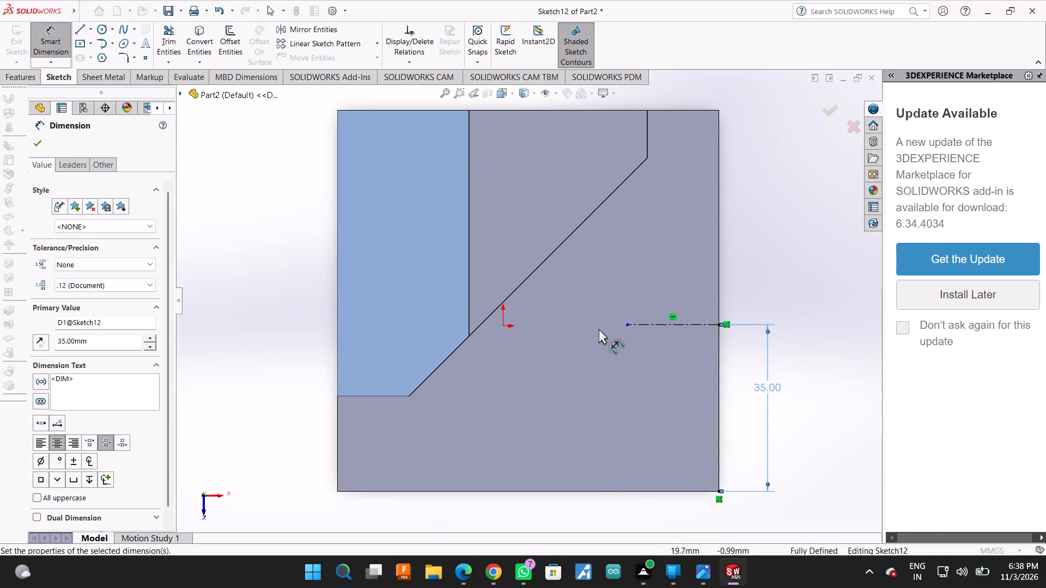
# Dimension the horizontal construction line to 25 mm and finish dimensioning.
pyautogui.click(671, 323)
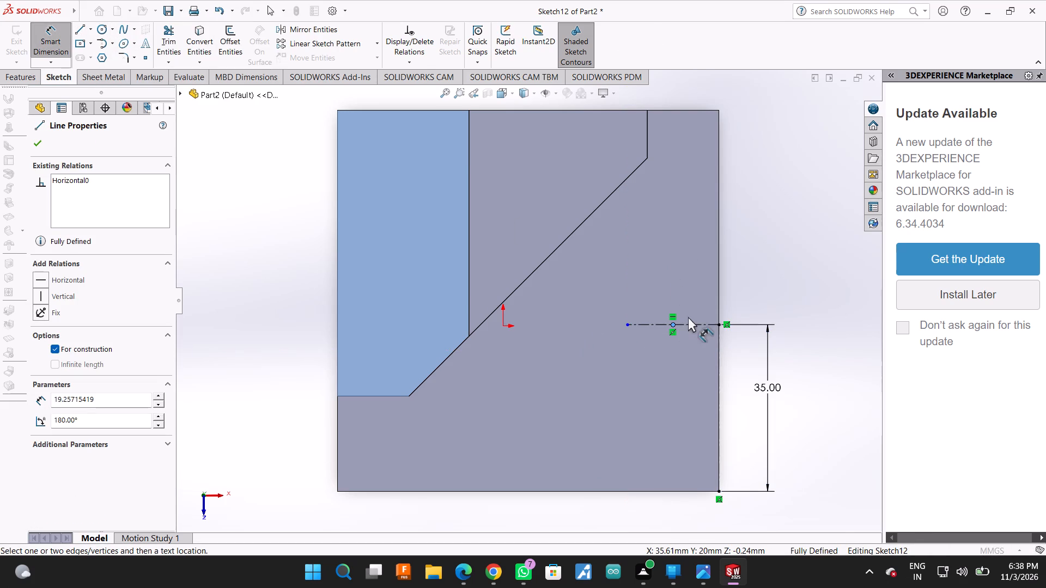
pyautogui.click(689, 322)
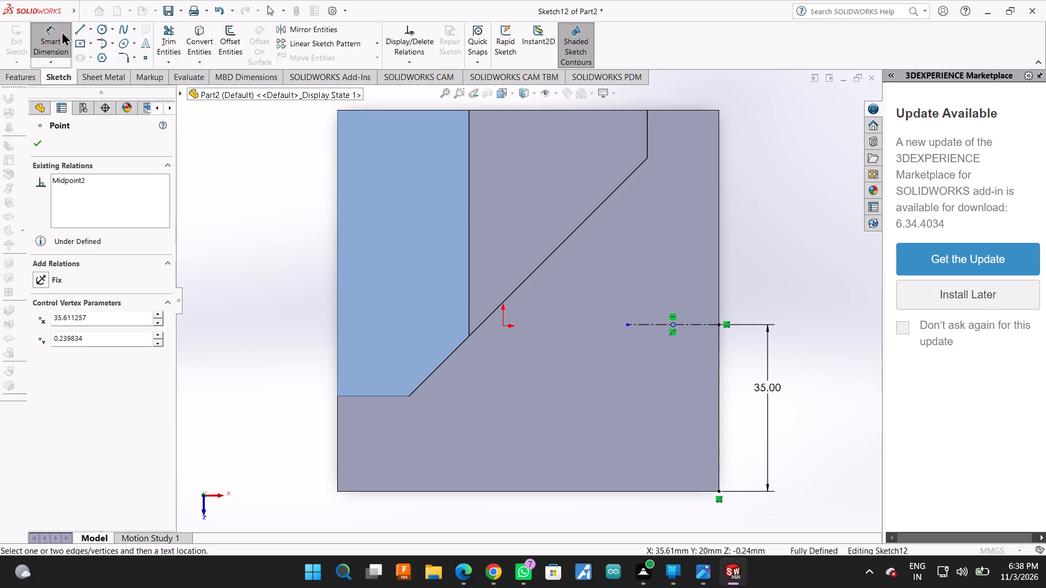
pyautogui.click(52, 30)
pyautogui.click(50, 39)
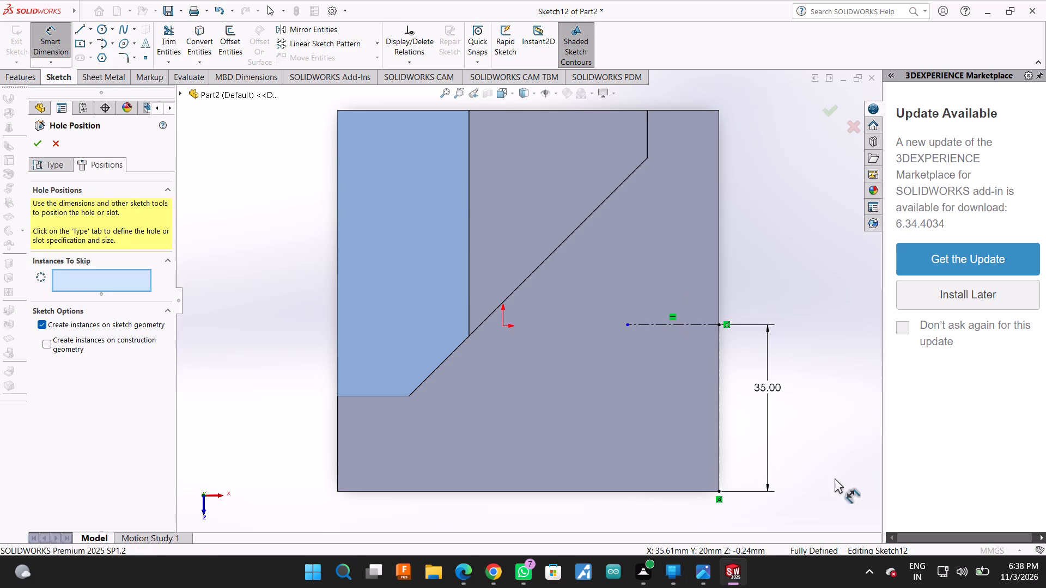
pyautogui.click(684, 327)
pyautogui.click(675, 262)
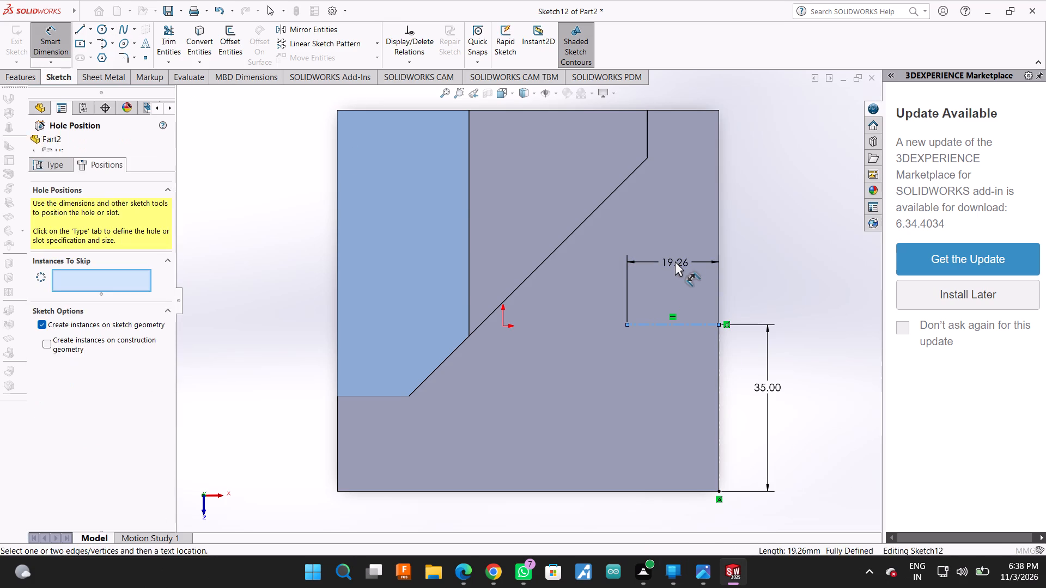
pyautogui.write('25')
pyautogui.press('Return')
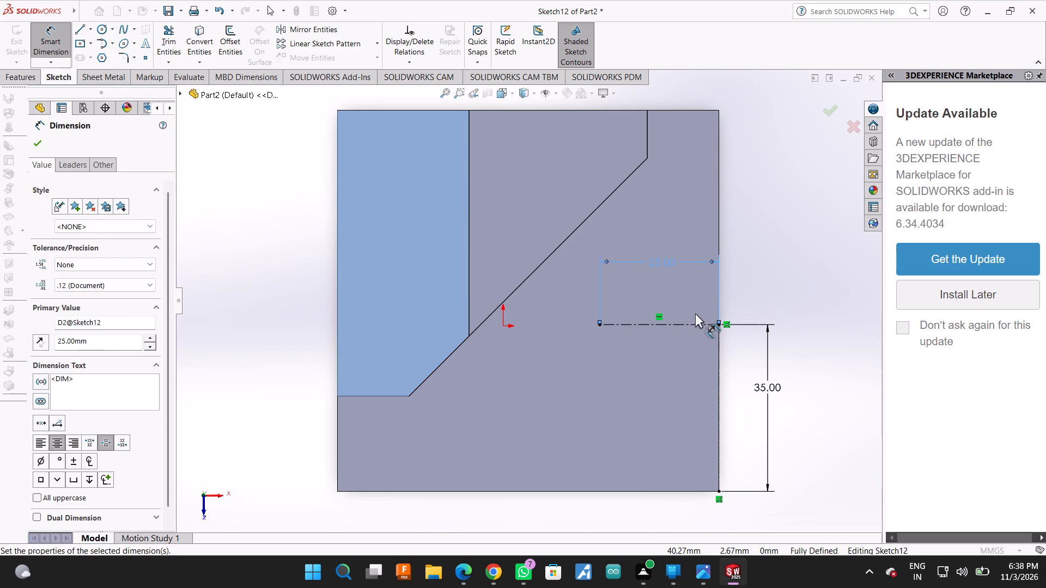
pyautogui.click(32, 149)
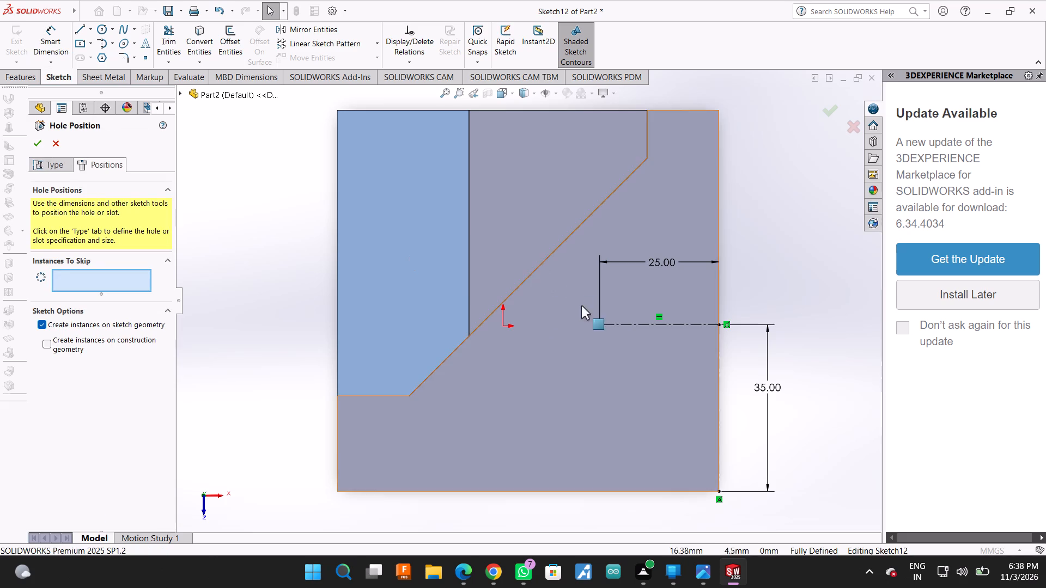
# Place the counterbored hole's position point at the inner end of the horizontal construction line and try to create the hole.
pyautogui.click(149, 54)
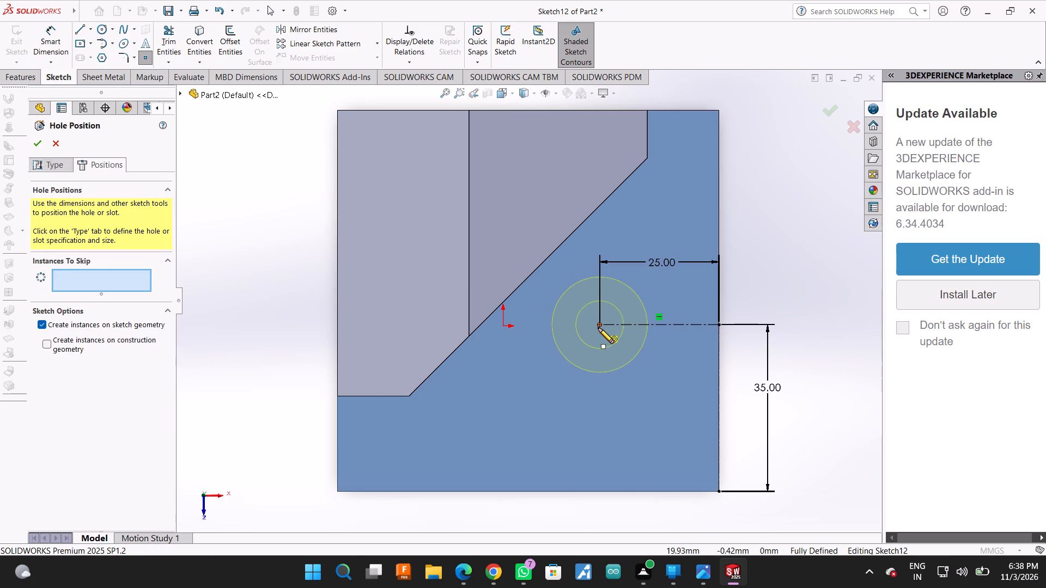
pyautogui.click(598, 327)
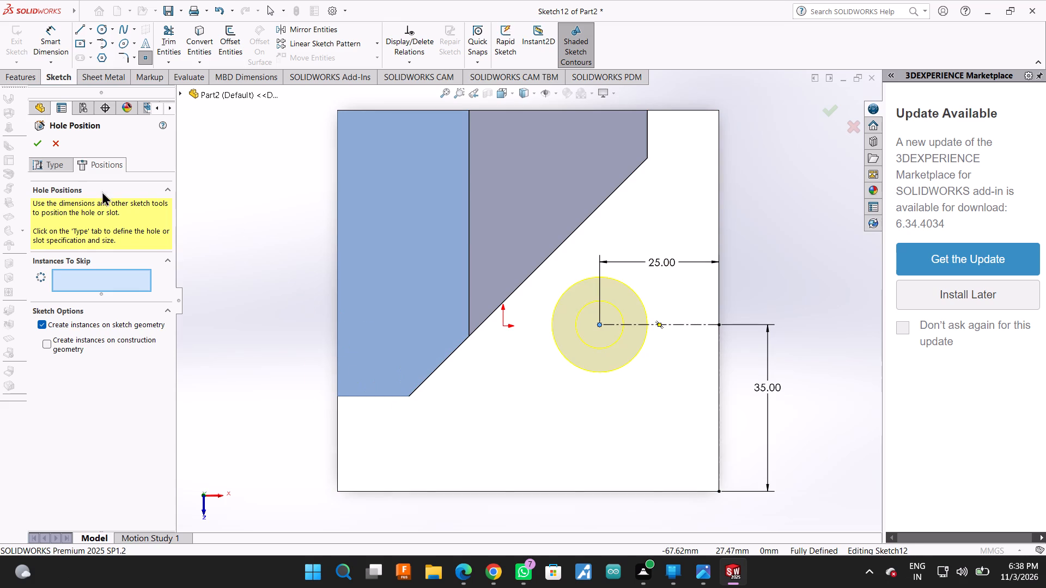
pyautogui.click(32, 142)
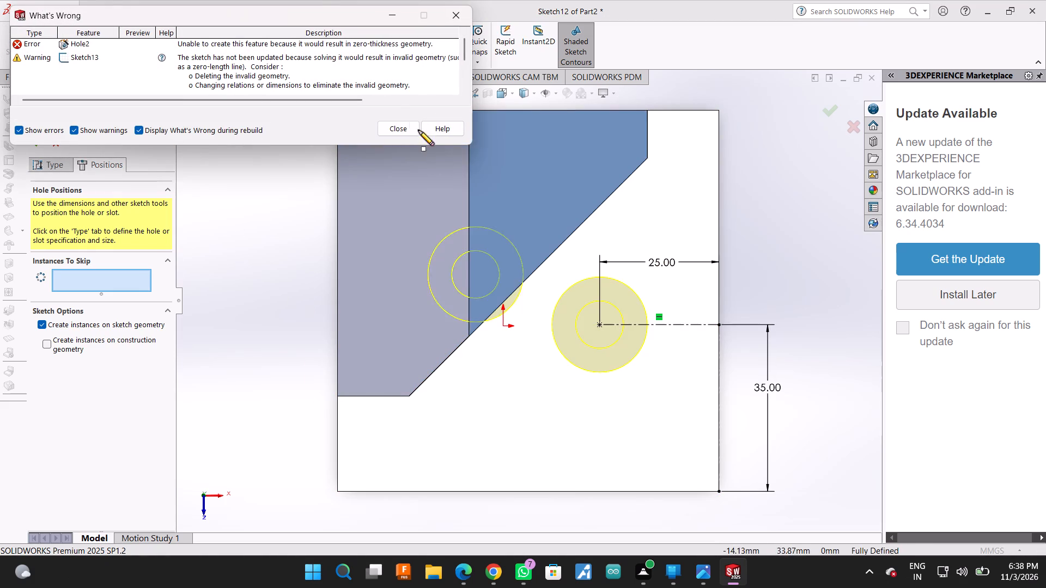
pyautogui.click(453, 8)
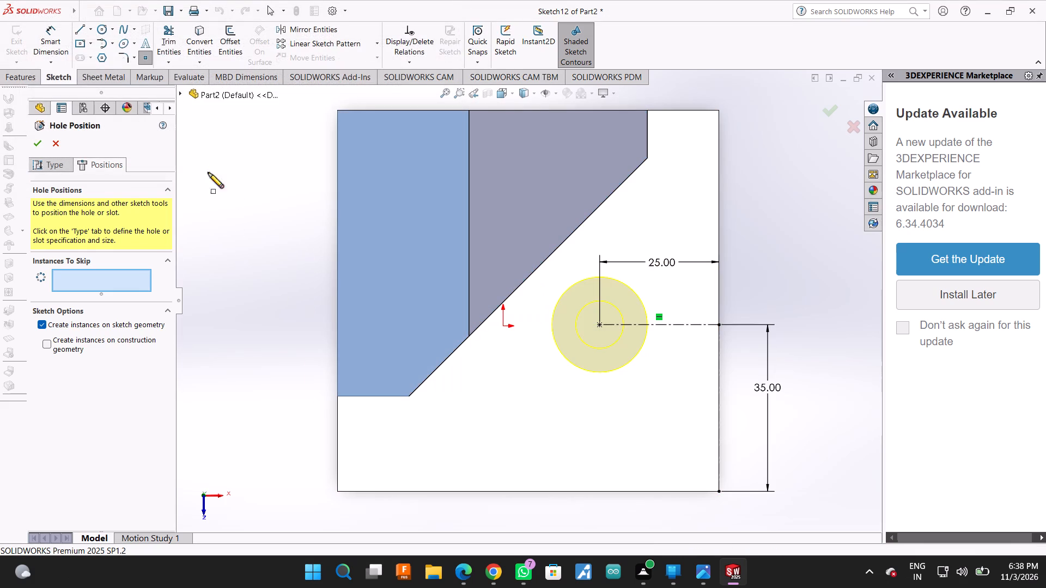
# Trim away the vertical and horizontal construction lines used to locate the hole, and finish trimming.
pyautogui.click(162, 38)
pyautogui.moveTo(726, 283); pyautogui.dragTo(706, 373)
pyautogui.moveTo(679, 287); pyautogui.dragTo(687, 354)
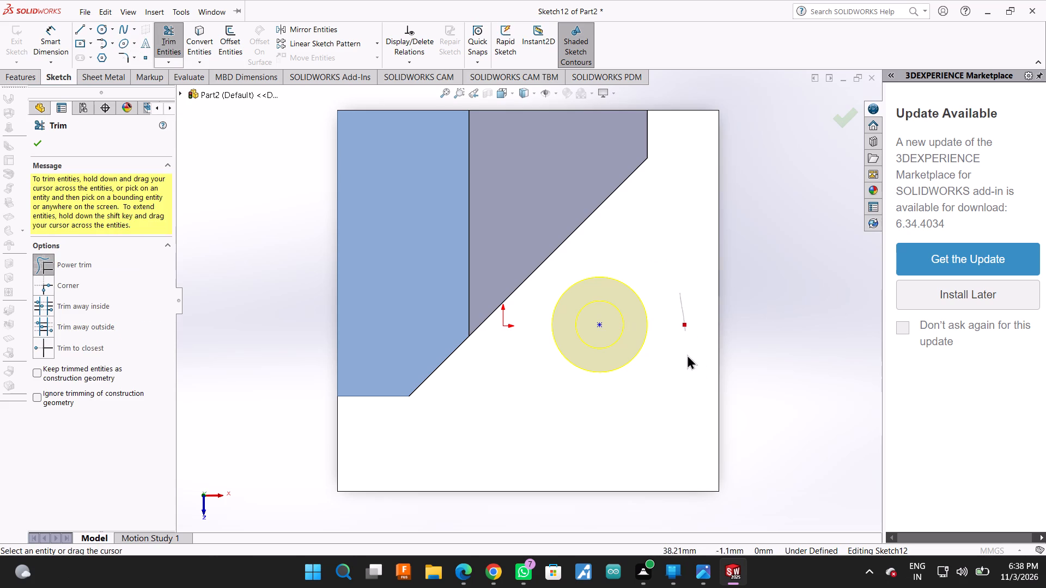
pyautogui.moveTo(687, 354); pyautogui.dragTo(687, 365)
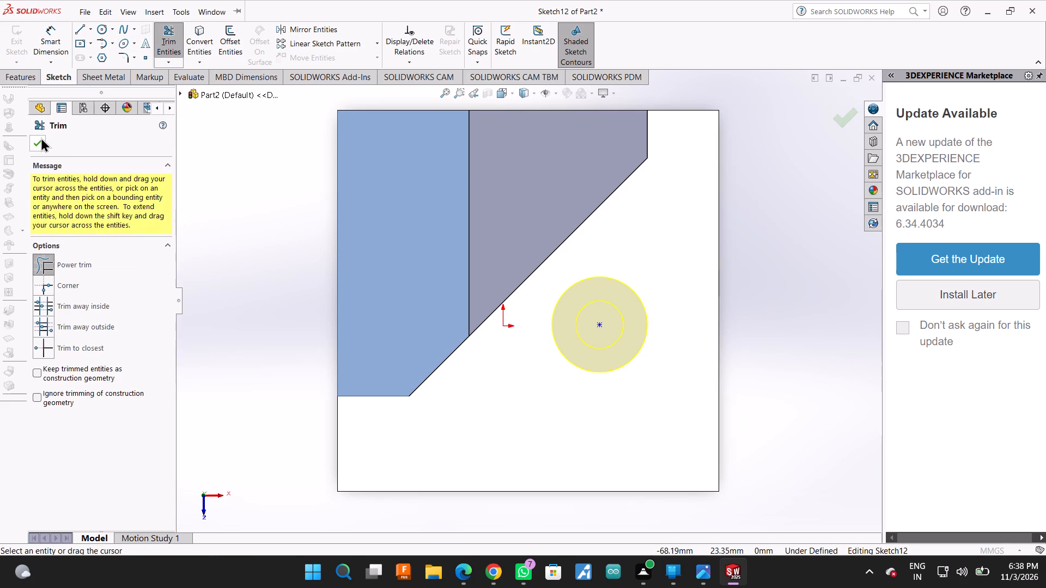
pyautogui.click(37, 138)
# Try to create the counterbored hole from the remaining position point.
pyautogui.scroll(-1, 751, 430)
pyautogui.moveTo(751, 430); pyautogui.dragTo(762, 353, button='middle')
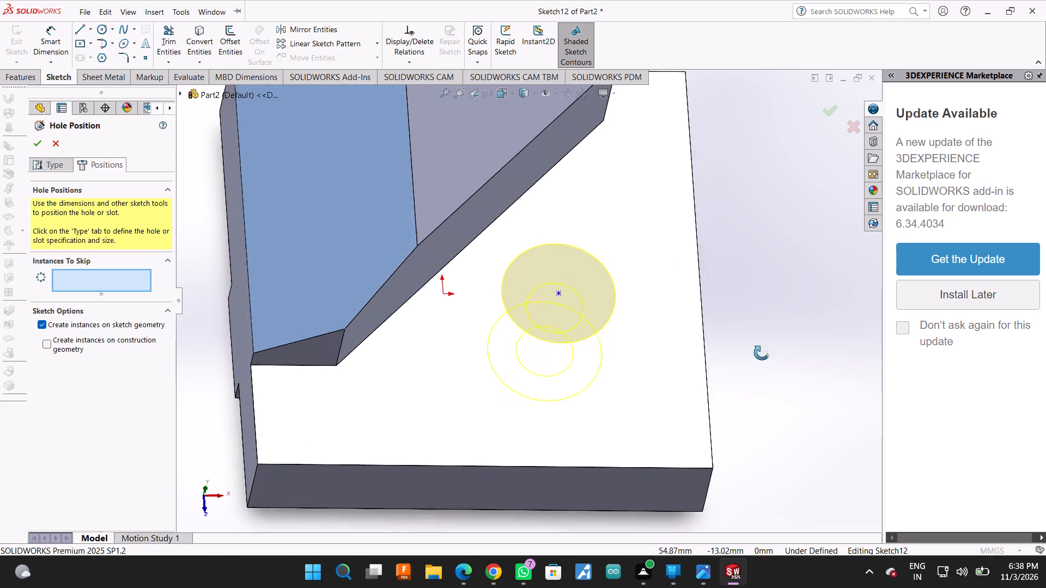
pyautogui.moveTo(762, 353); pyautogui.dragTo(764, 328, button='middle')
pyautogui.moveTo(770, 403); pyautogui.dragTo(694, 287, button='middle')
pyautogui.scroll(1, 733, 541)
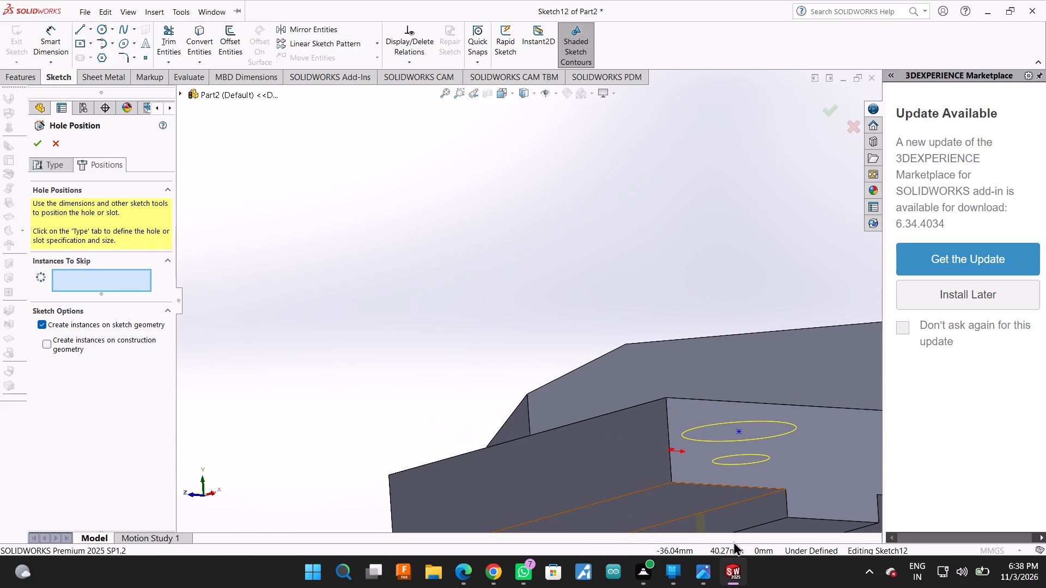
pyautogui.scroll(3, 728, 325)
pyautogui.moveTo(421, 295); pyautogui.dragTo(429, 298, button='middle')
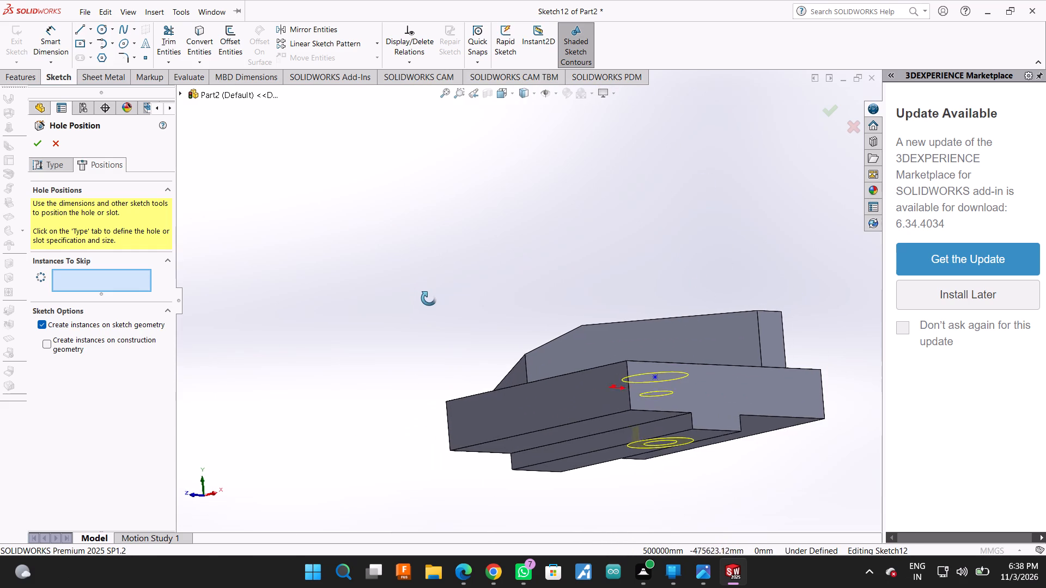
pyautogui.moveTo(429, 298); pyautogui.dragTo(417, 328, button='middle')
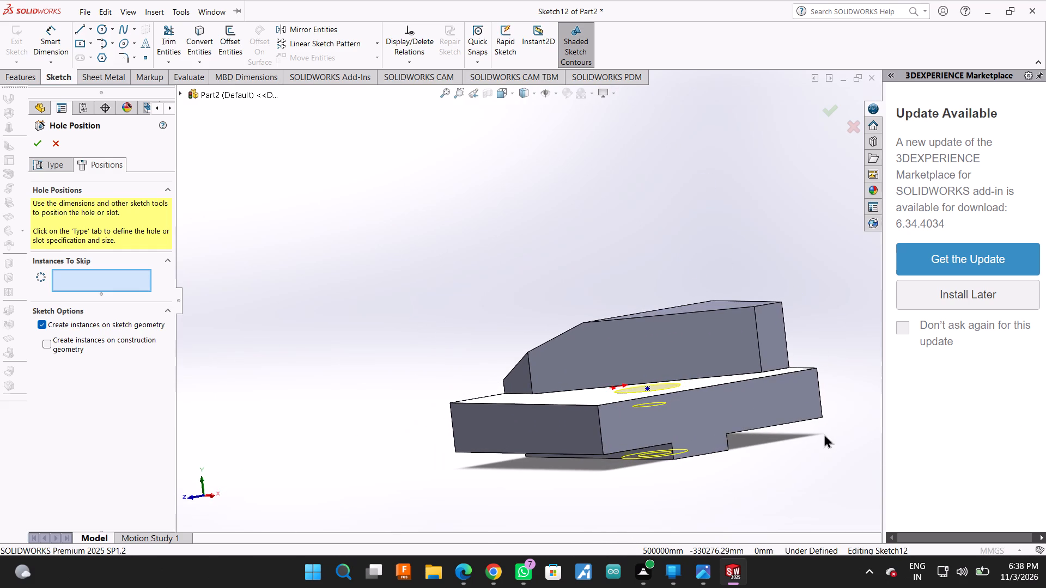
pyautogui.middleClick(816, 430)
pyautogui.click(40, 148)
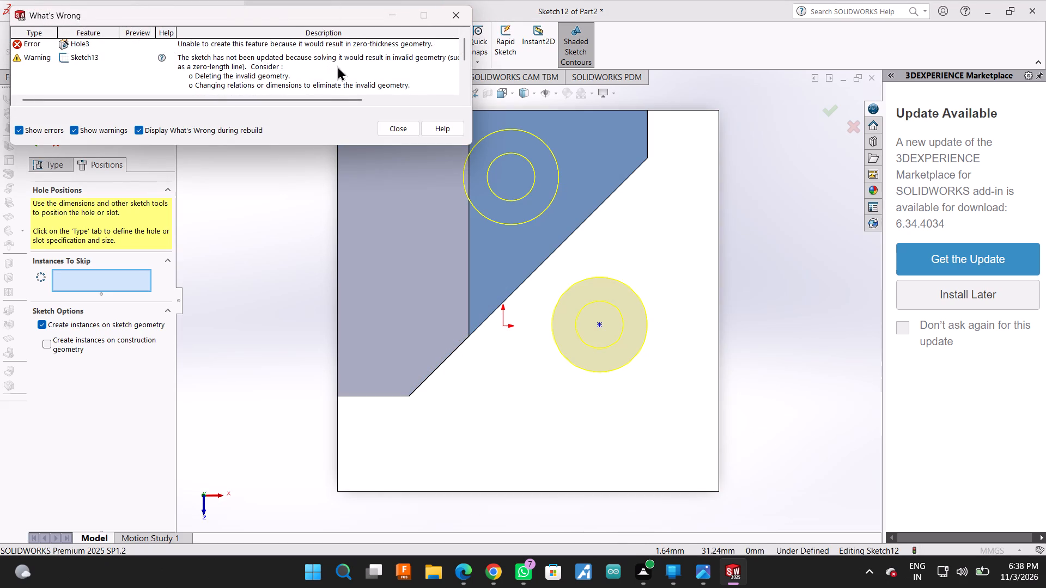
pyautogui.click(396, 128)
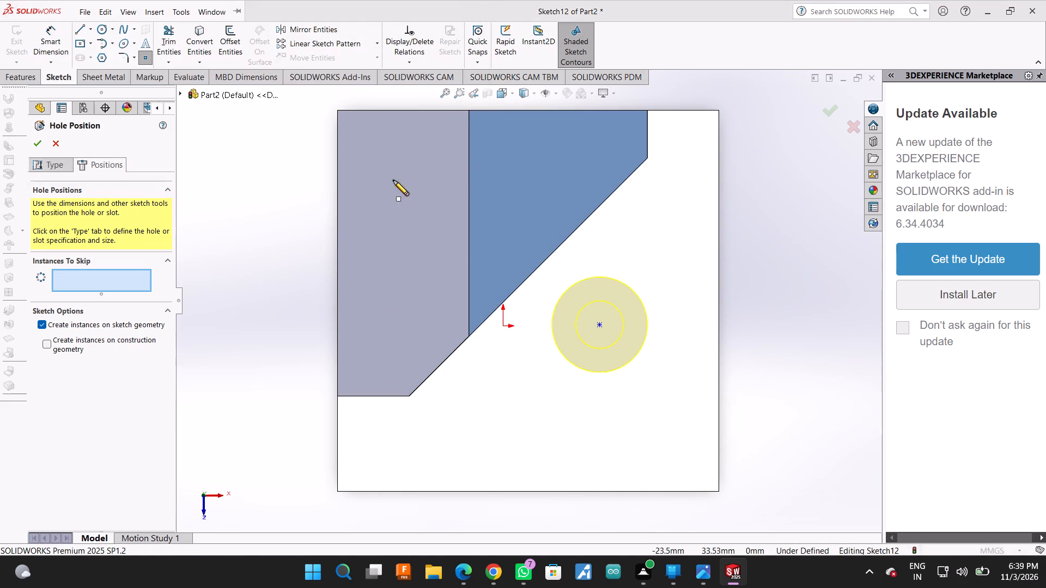
# Return to the hole specification and set the C-Bore diameter to 10 mm.
pyautogui.moveTo(756, 363); pyautogui.dragTo(766, 245, button='middle')
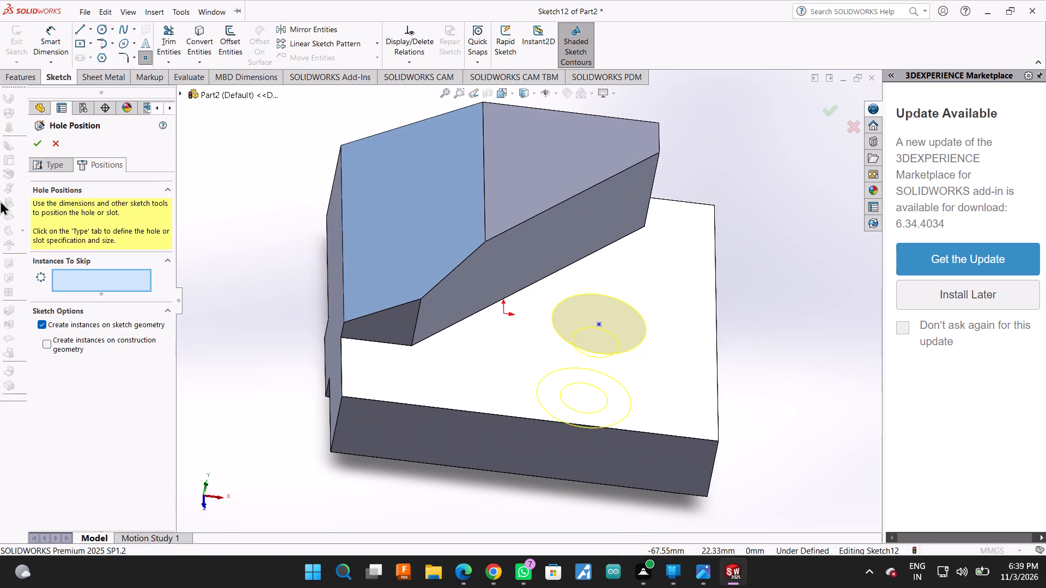
pyautogui.click(50, 168)
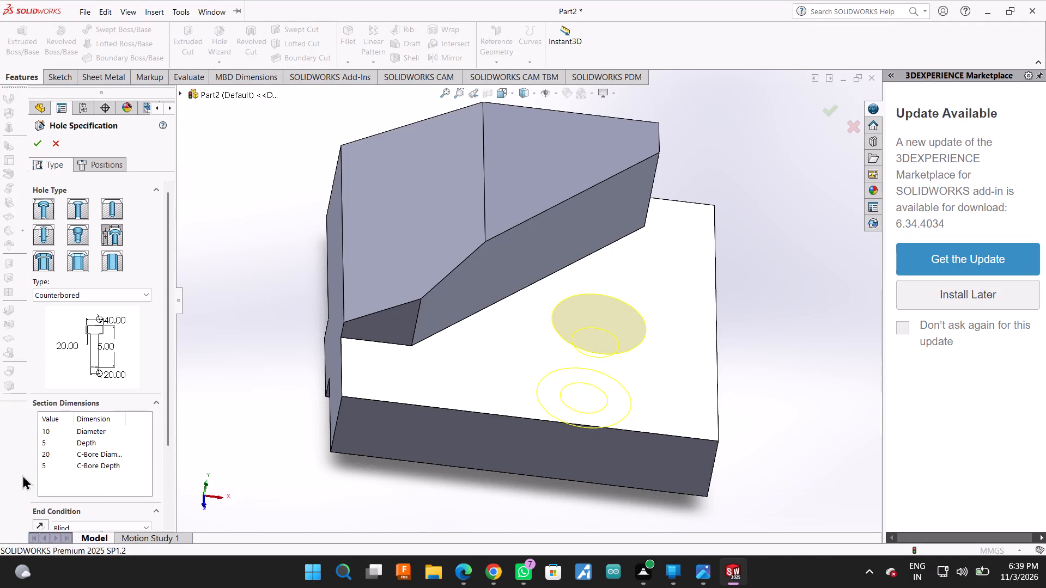
pyautogui.doubleClick(45, 449)
pyautogui.write('10')
pyautogui.press('Return')
pyautogui.click(234, 444)
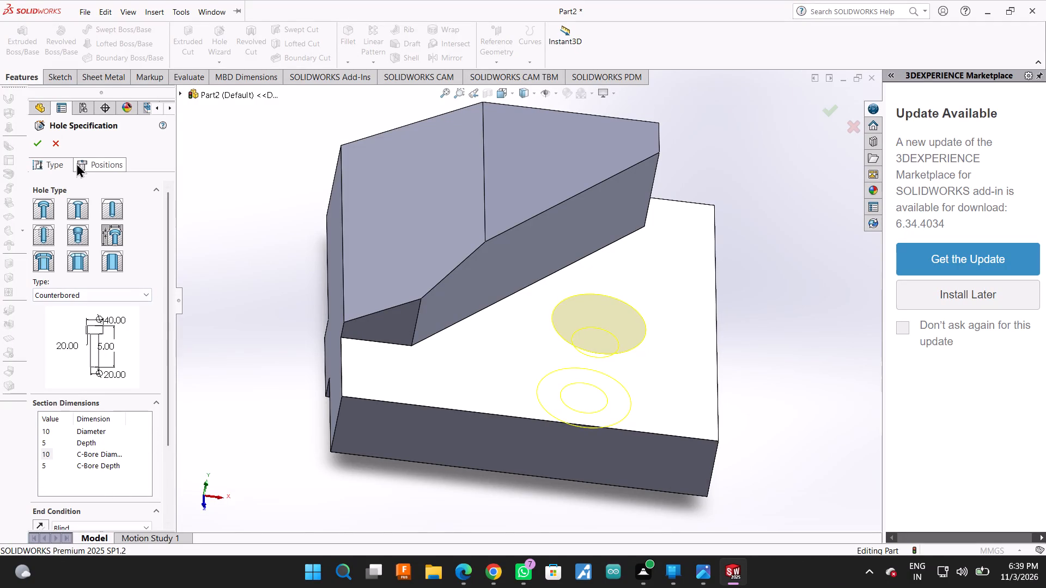
pyautogui.click(662, 311)
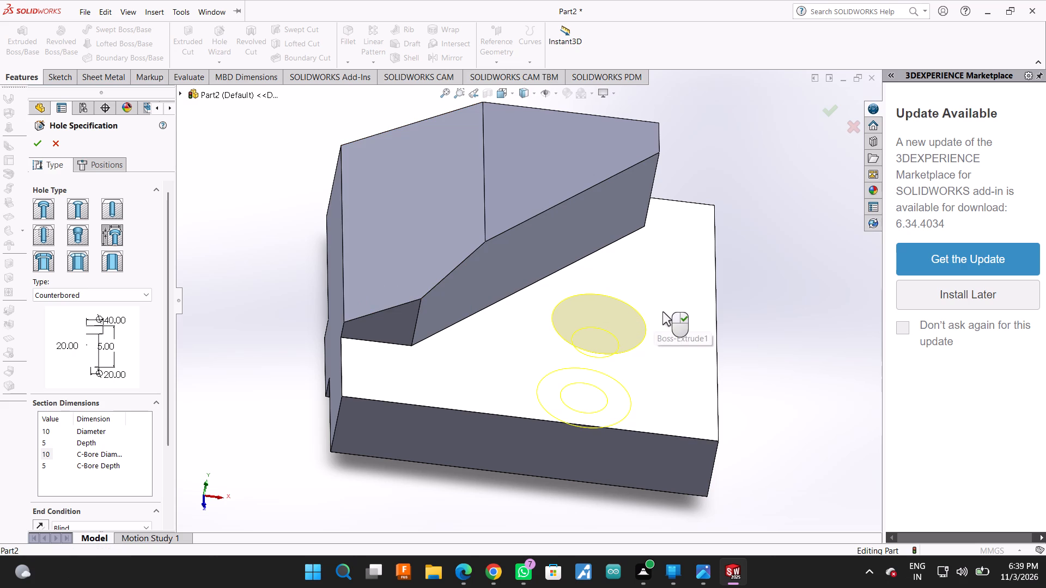
# Place another hole position point on the existing one and try to create the counterbored hole.
pyautogui.click(96, 160)
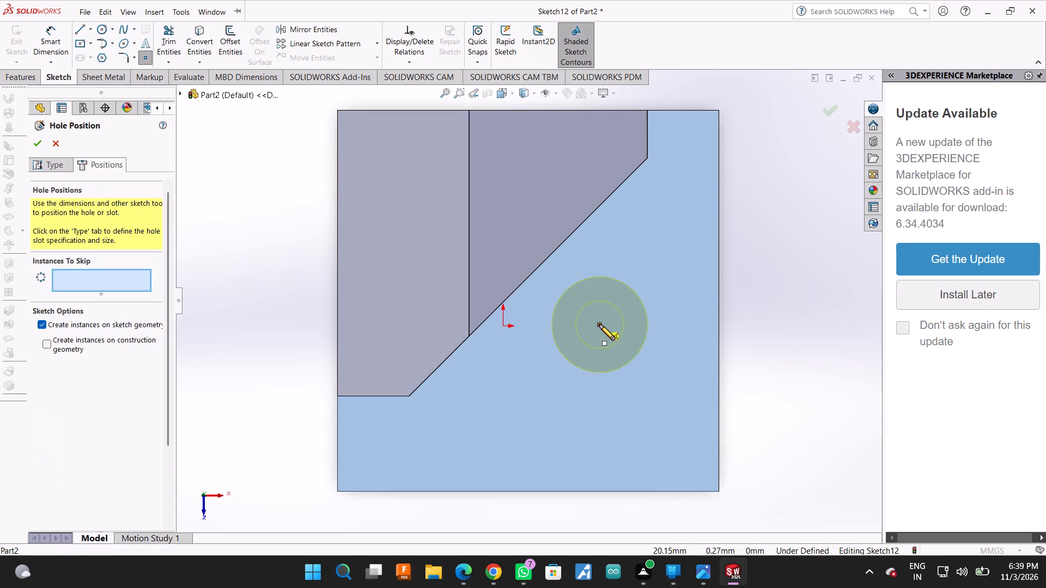
pyautogui.click(599, 324)
pyautogui.click(39, 140)
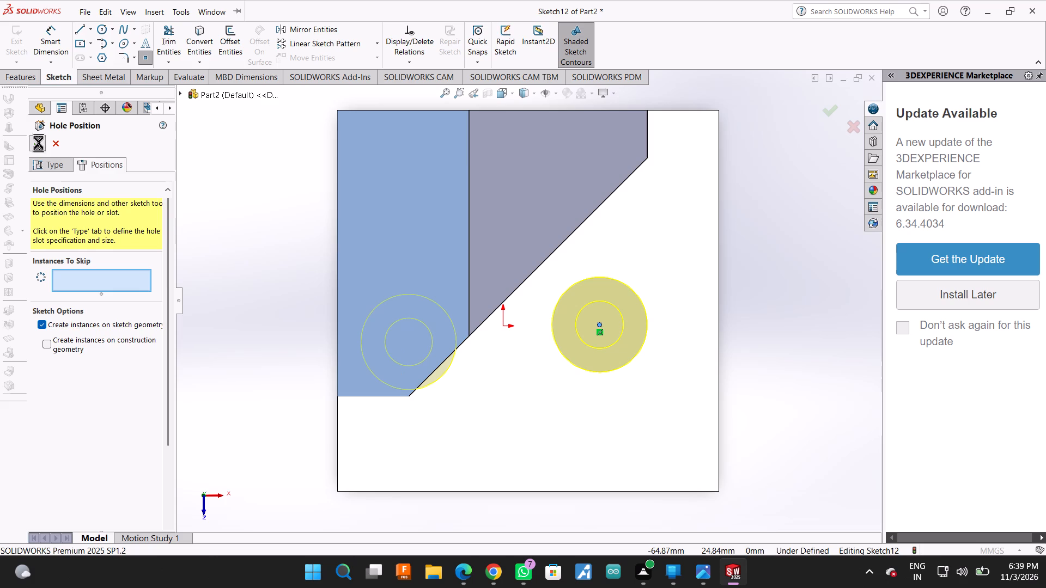
pyautogui.click(392, 128)
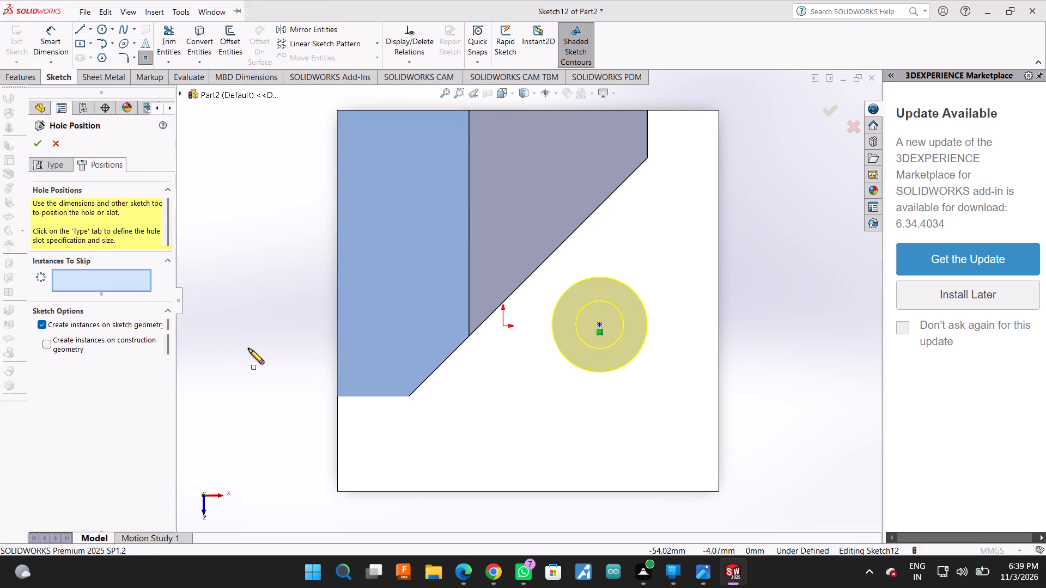
# Return to the hole specification and set the counterbored hole's diameter to 20 mm.
pyautogui.moveTo(257, 356); pyautogui.dragTo(248, 287, button='middle')
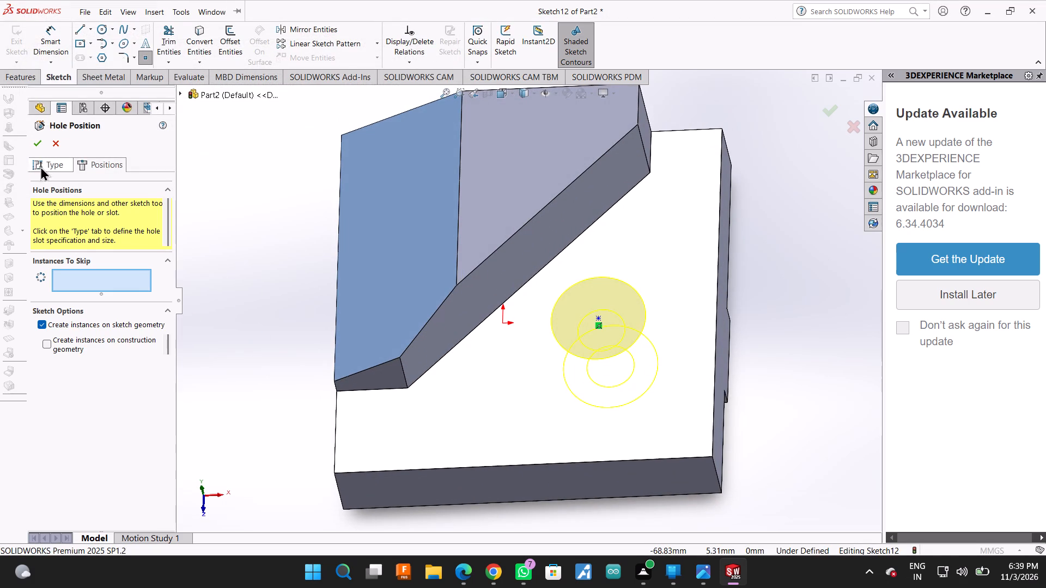
pyautogui.click(40, 166)
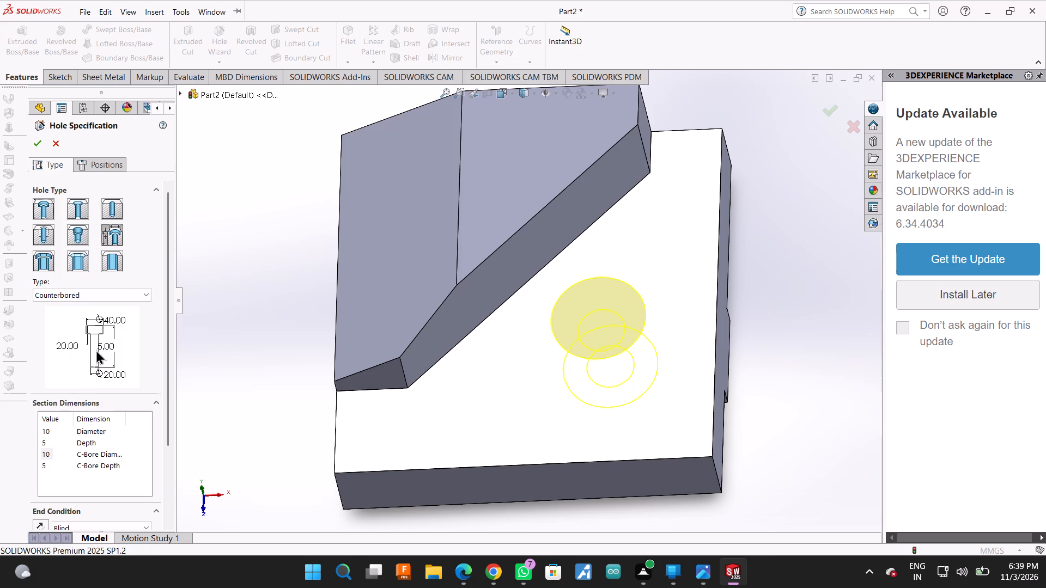
pyautogui.scroll(-1, 96, 350)
pyautogui.scroll(1, 97, 350)
pyautogui.scroll(1, 119, 403)
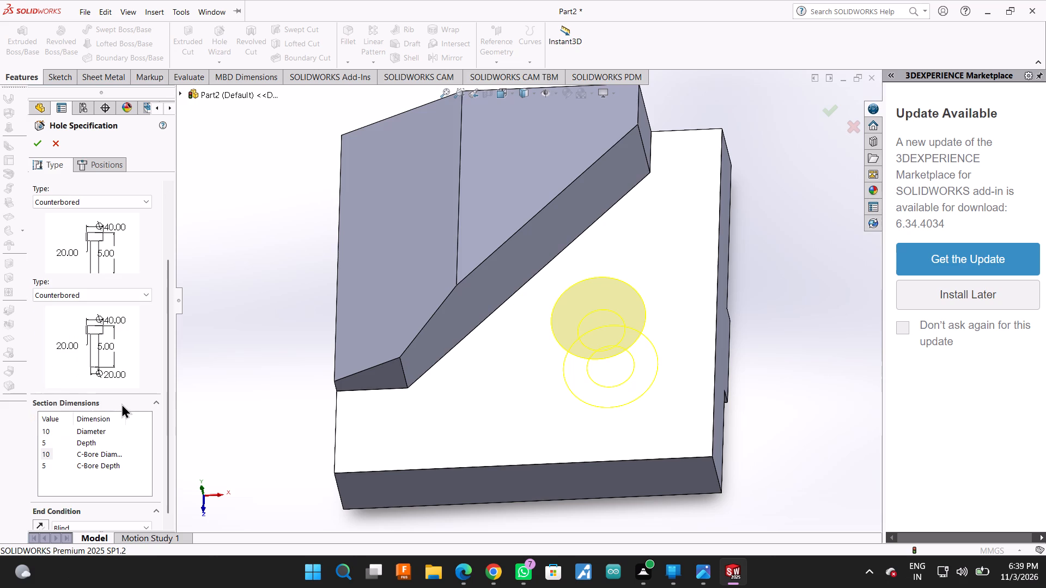
pyautogui.scroll(1, 121, 403)
pyautogui.scroll(-4, 121, 390)
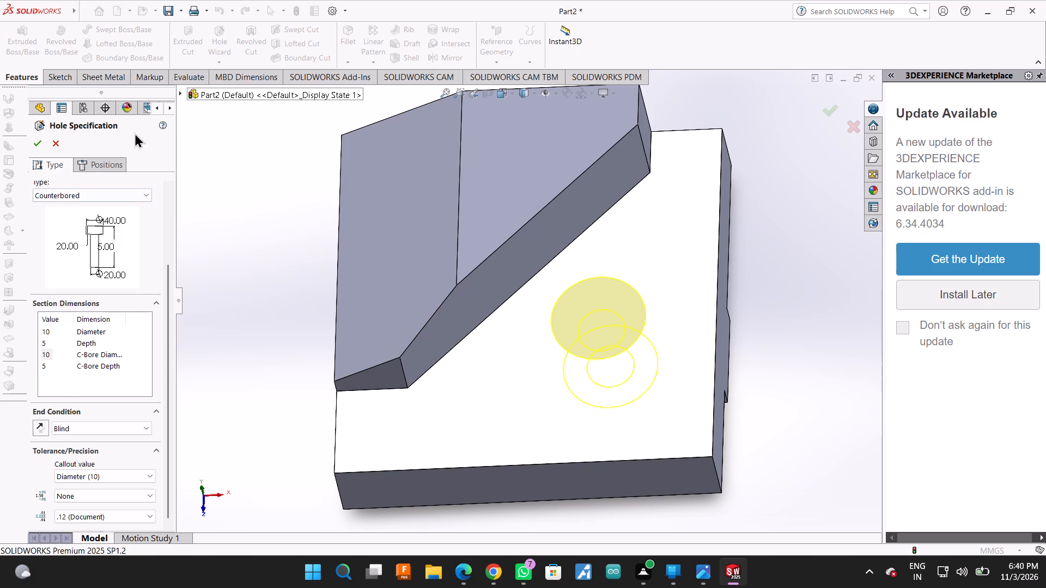
pyautogui.click(39, 325)
pyautogui.doubleClick(48, 329)
pyautogui.write('20')
pyautogui.press('Return')
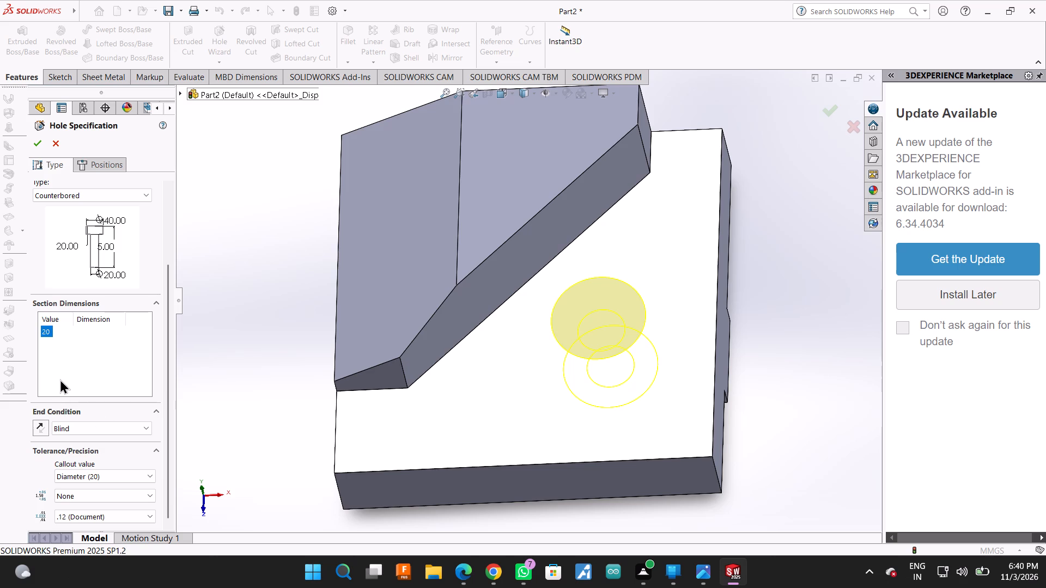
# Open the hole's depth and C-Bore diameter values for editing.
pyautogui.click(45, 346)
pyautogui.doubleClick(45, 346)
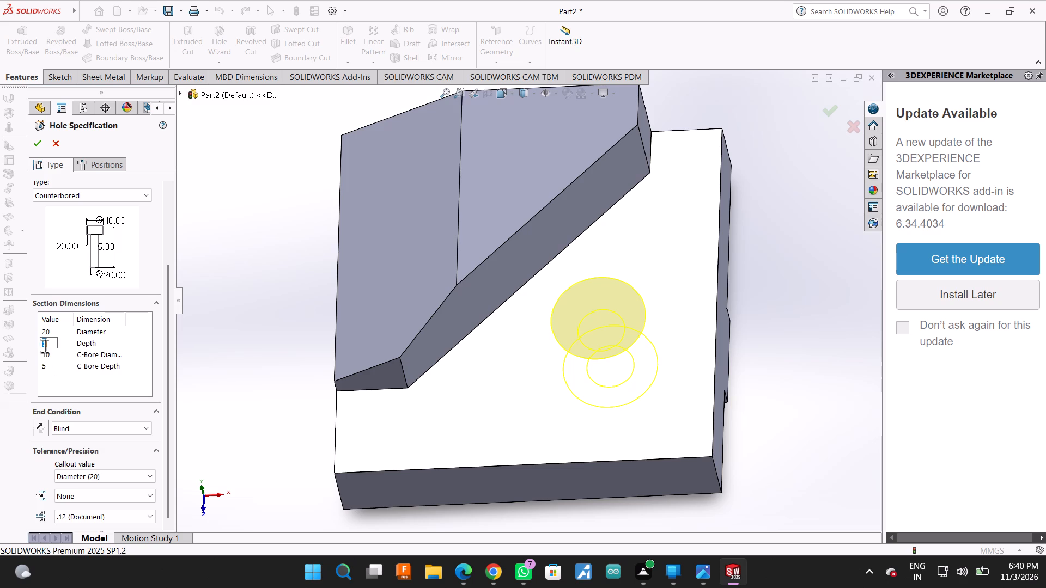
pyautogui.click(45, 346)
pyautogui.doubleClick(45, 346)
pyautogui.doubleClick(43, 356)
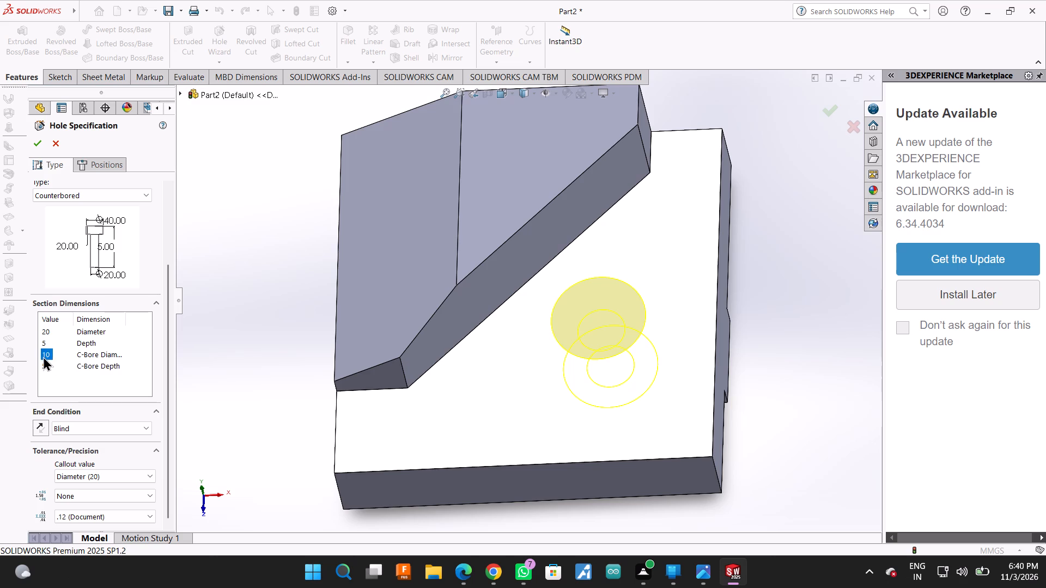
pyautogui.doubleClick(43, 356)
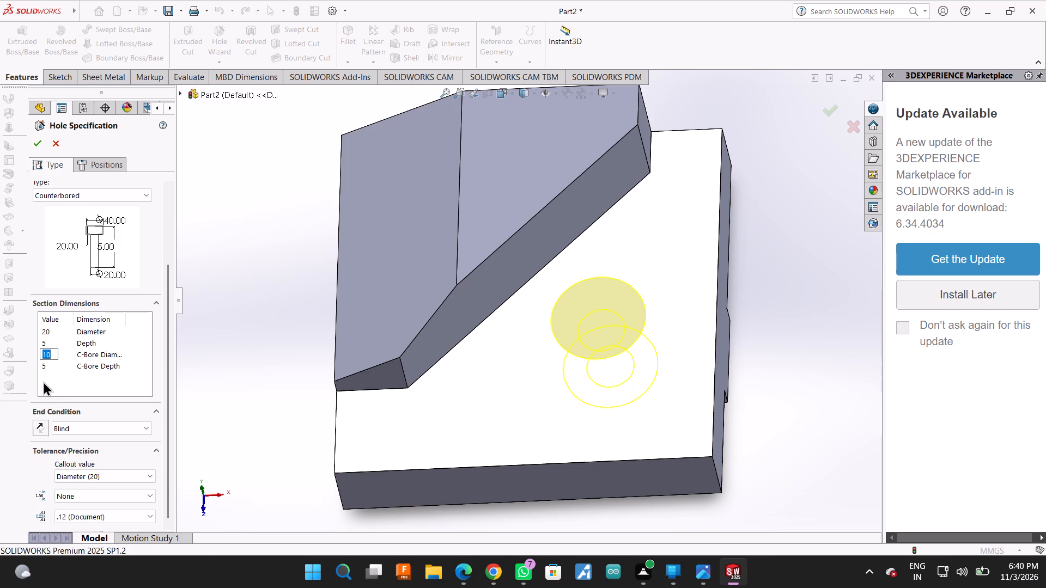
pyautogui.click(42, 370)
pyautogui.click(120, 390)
# Place a further hole position point on the existing one and try to create the counterbored hole with the revised diameters.
pyautogui.click(89, 162)
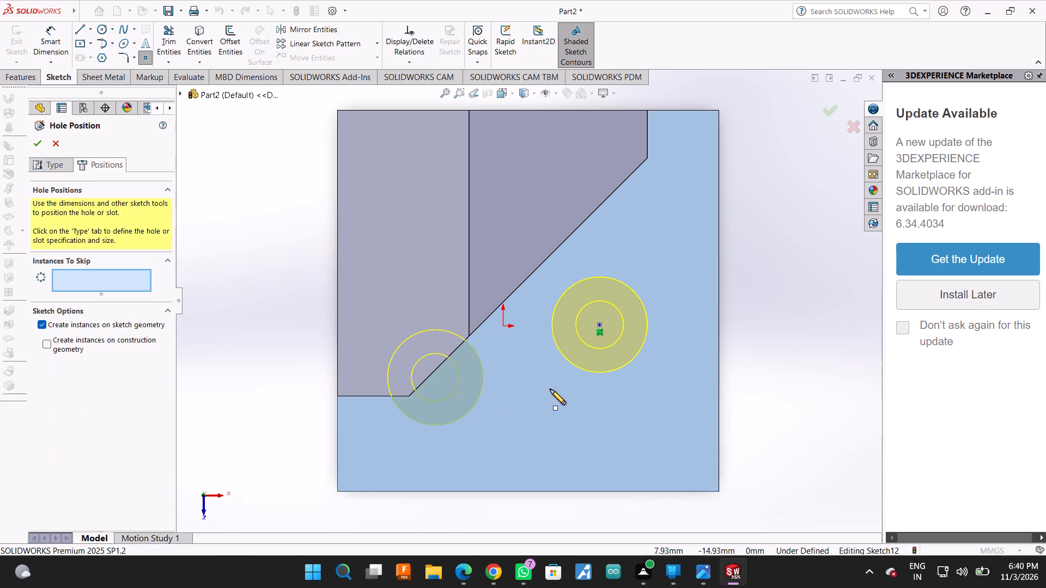
pyautogui.click(598, 324)
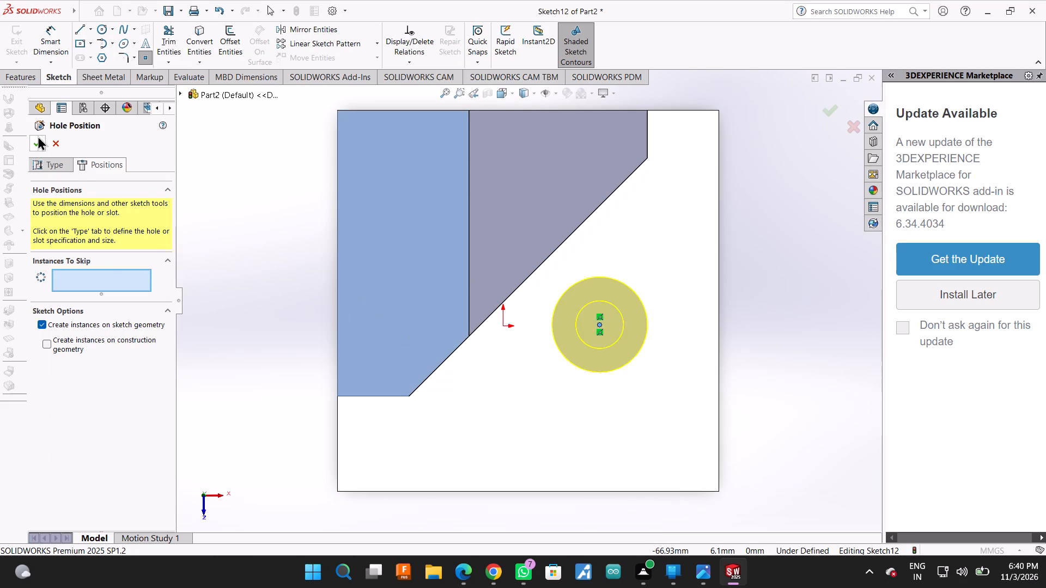
pyautogui.click(38, 136)
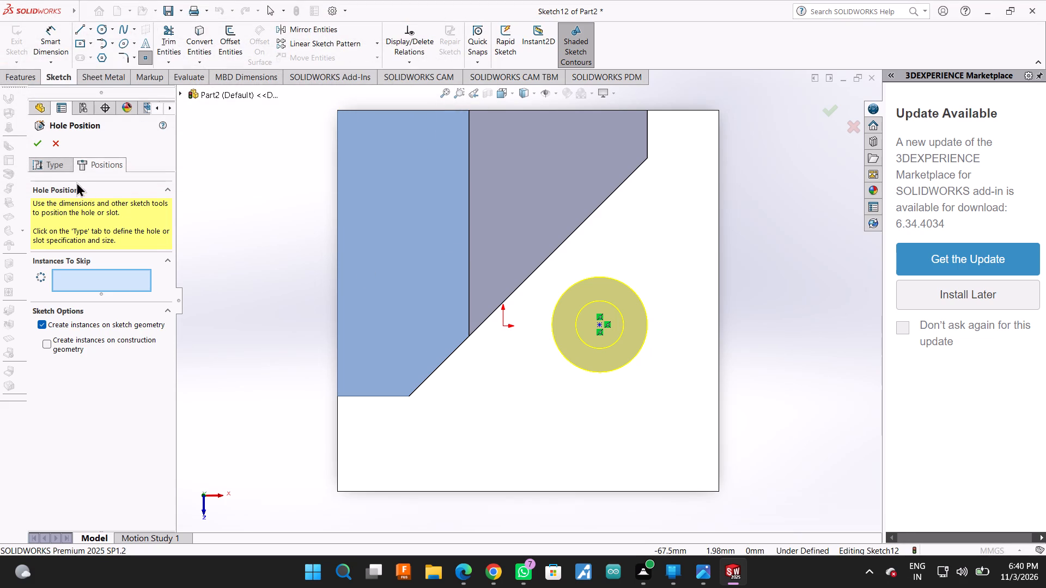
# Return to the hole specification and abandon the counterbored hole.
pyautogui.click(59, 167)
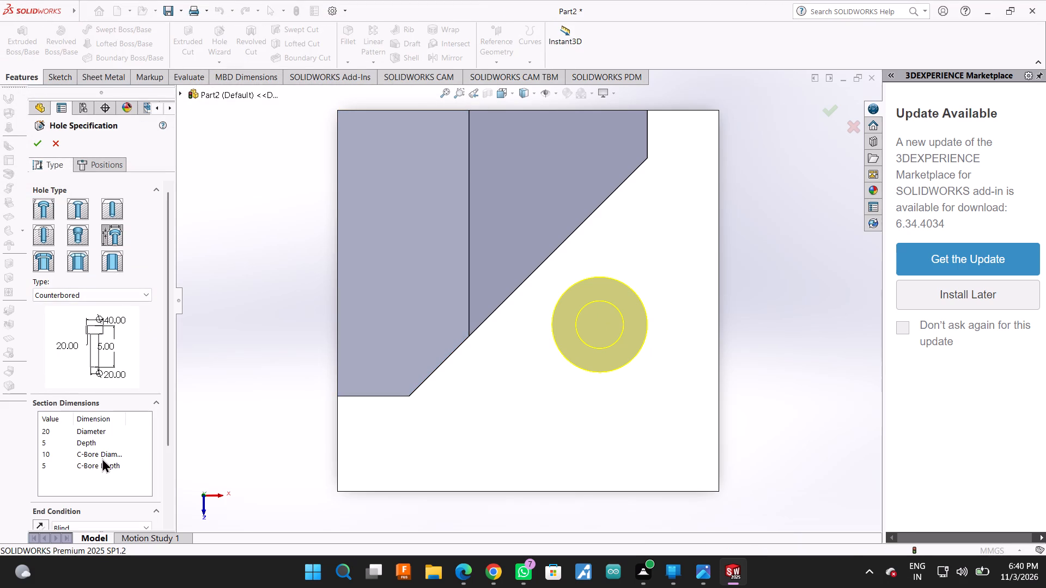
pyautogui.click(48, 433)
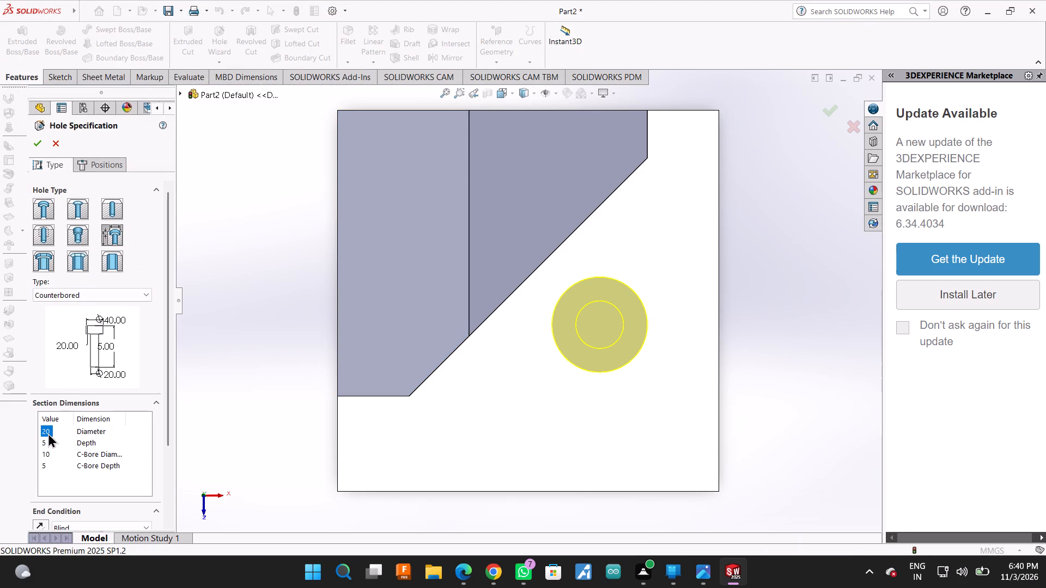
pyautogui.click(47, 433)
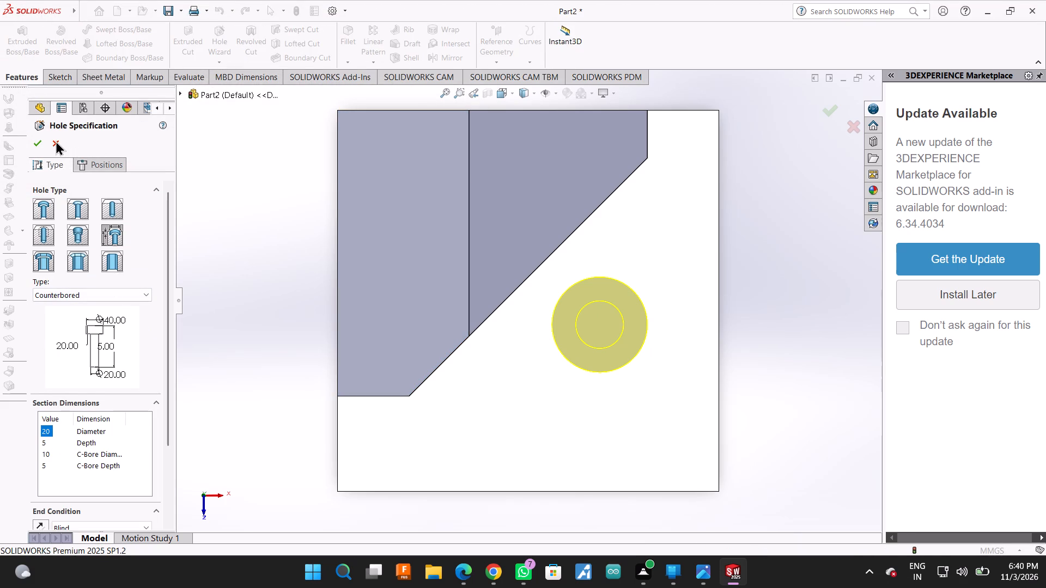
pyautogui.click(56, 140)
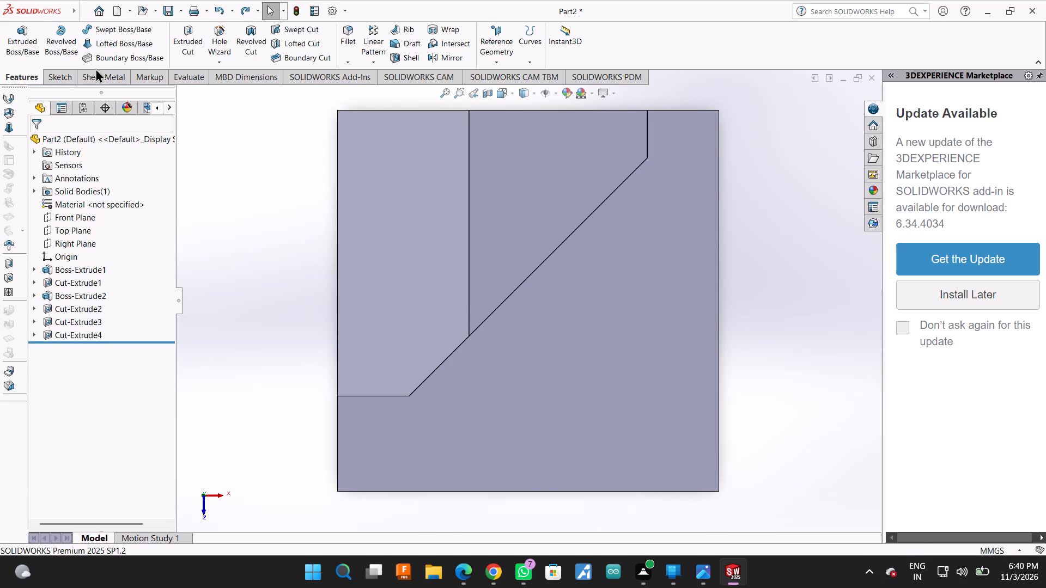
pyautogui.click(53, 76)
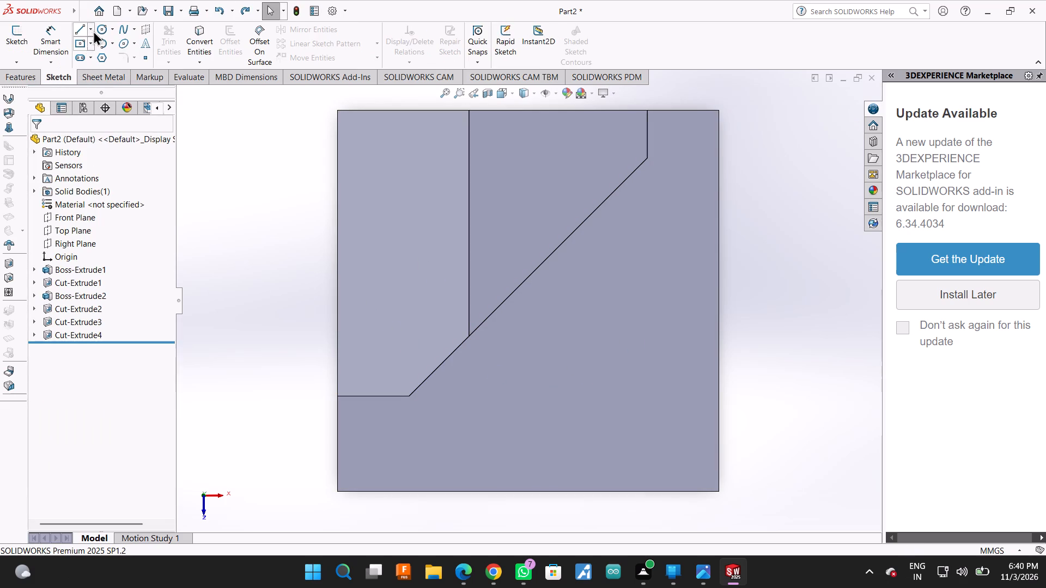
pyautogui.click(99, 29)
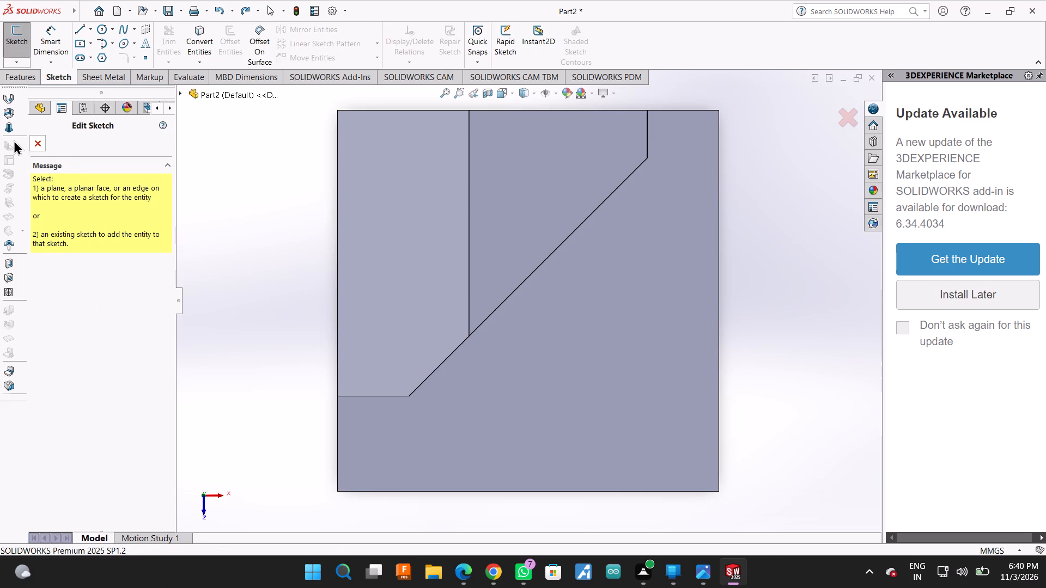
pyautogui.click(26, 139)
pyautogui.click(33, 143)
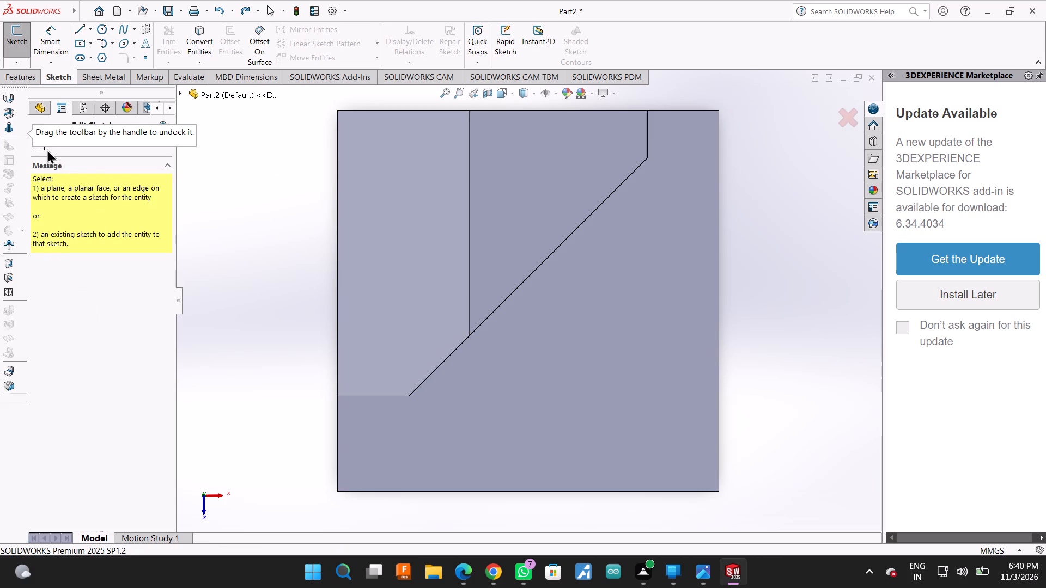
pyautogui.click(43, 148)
# Start a sketch on the block's lower top face and draw a circle about 18 mm in diameter beside the sloped cut.
pyautogui.click(589, 313)
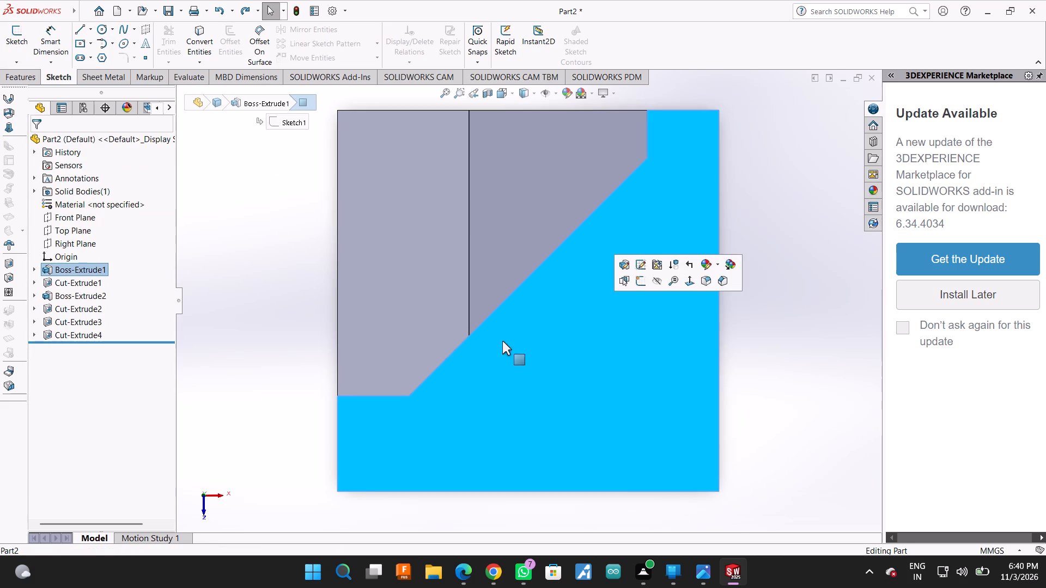
pyautogui.click(534, 353)
pyautogui.click(583, 322)
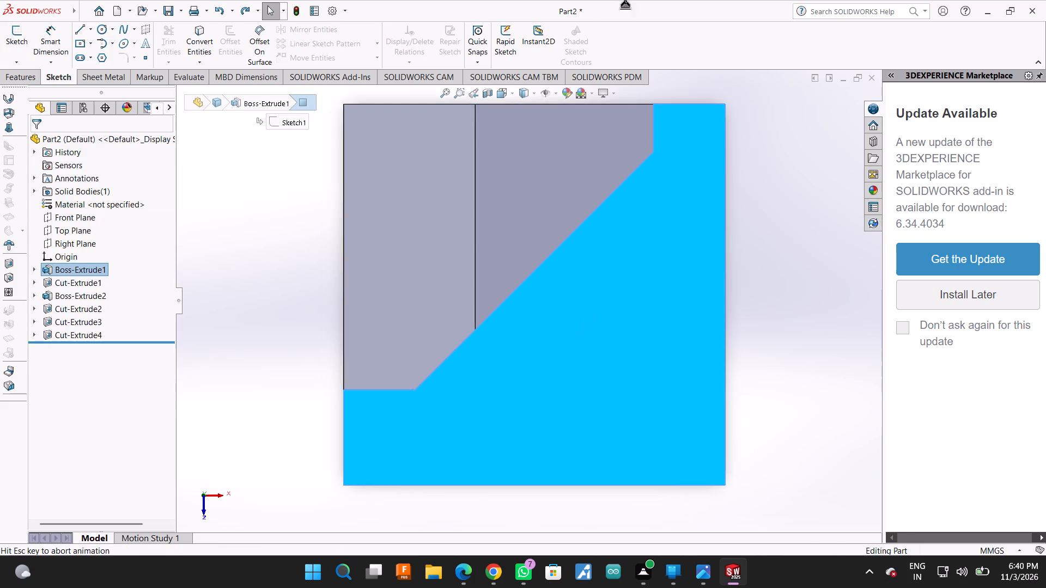
pyautogui.click(699, 60)
pyautogui.click(96, 30)
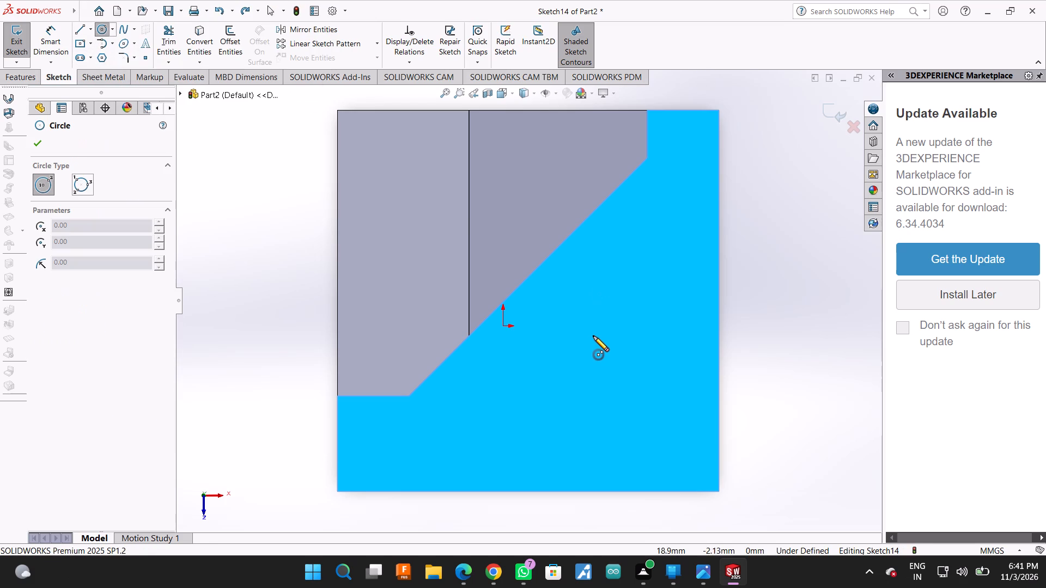
pyautogui.click(591, 327)
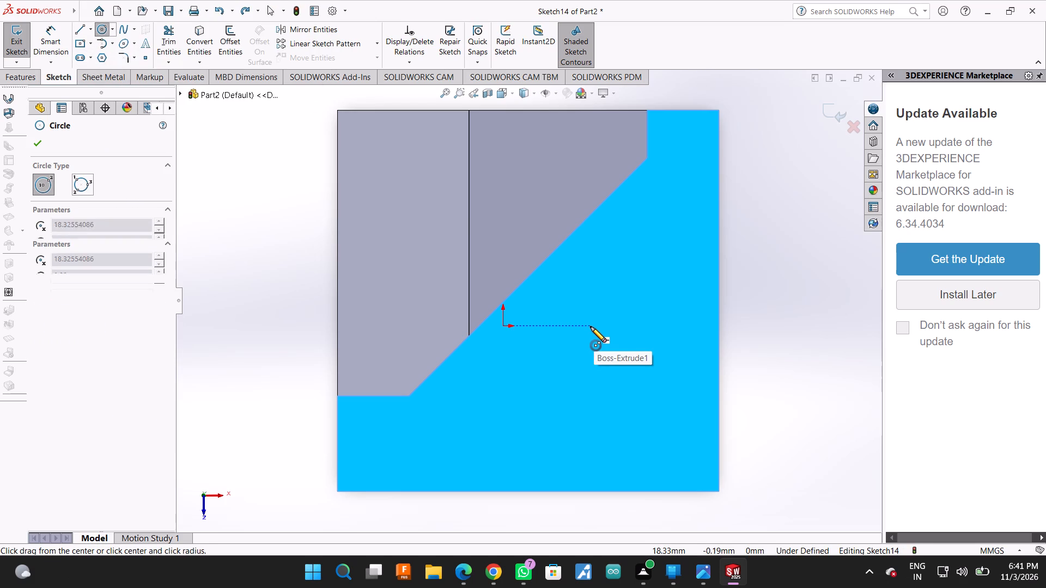
pyautogui.click(626, 351)
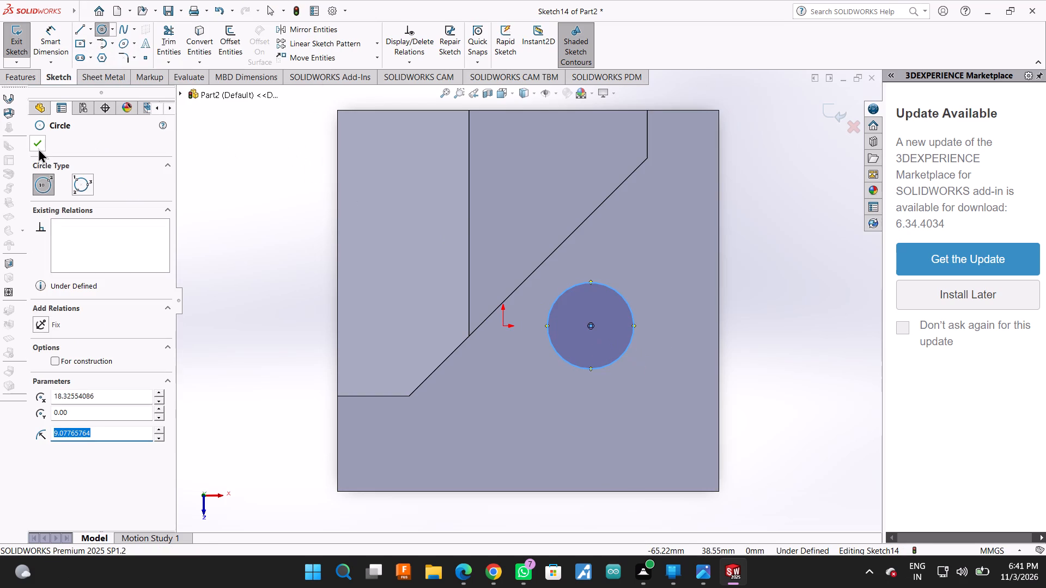
pyautogui.click(38, 148)
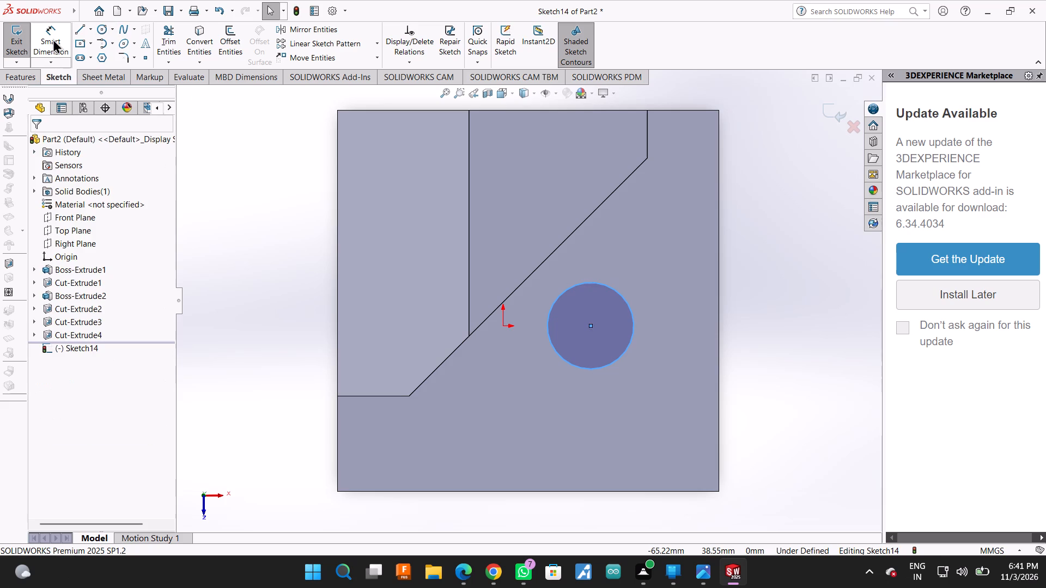
# Dimension the circle's centre 25 mm from the block's right edge.
pyautogui.click(53, 39)
pyautogui.click(593, 329)
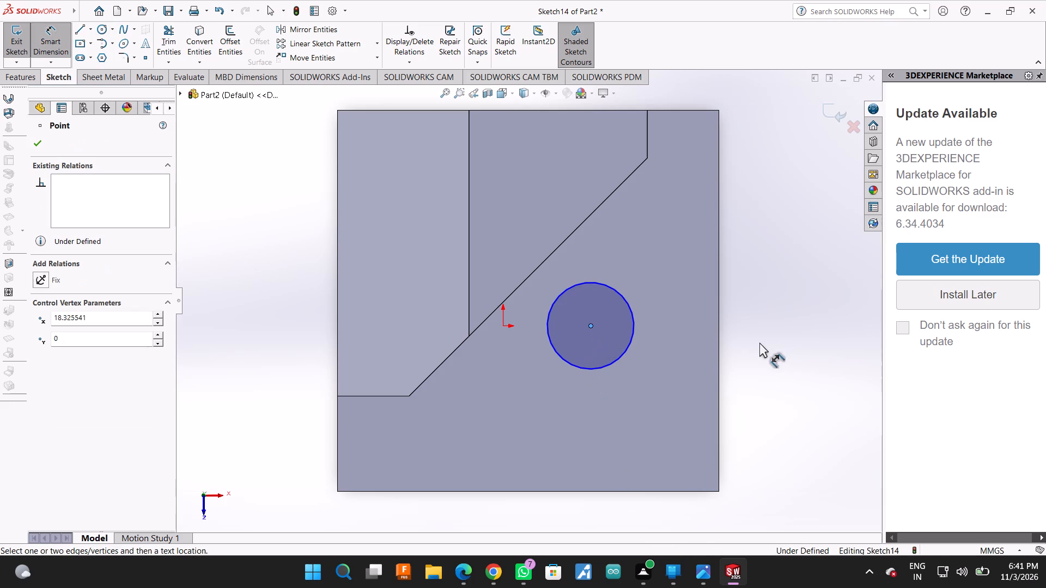
pyautogui.click(720, 353)
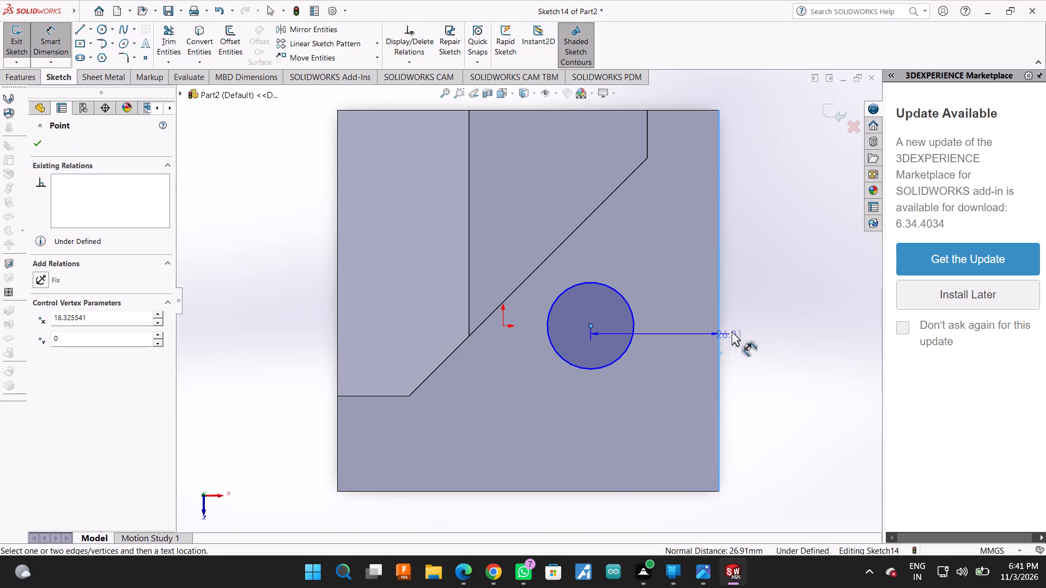
pyautogui.click(801, 279)
pyautogui.write('25')
pyautogui.press('Return')
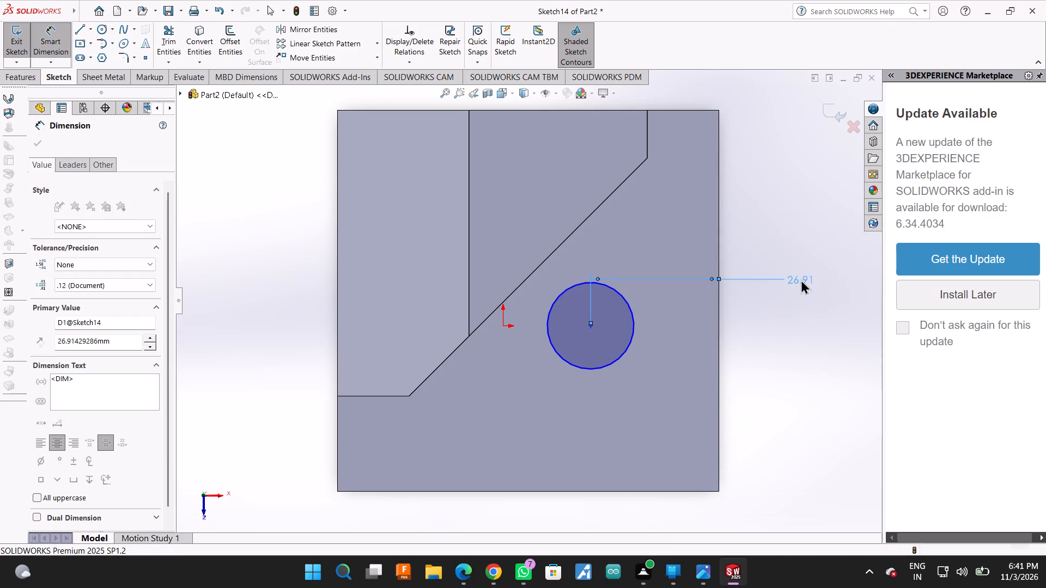
# Dimension the circle's centre 35 mm from the block's front edge.
pyautogui.click(598, 326)
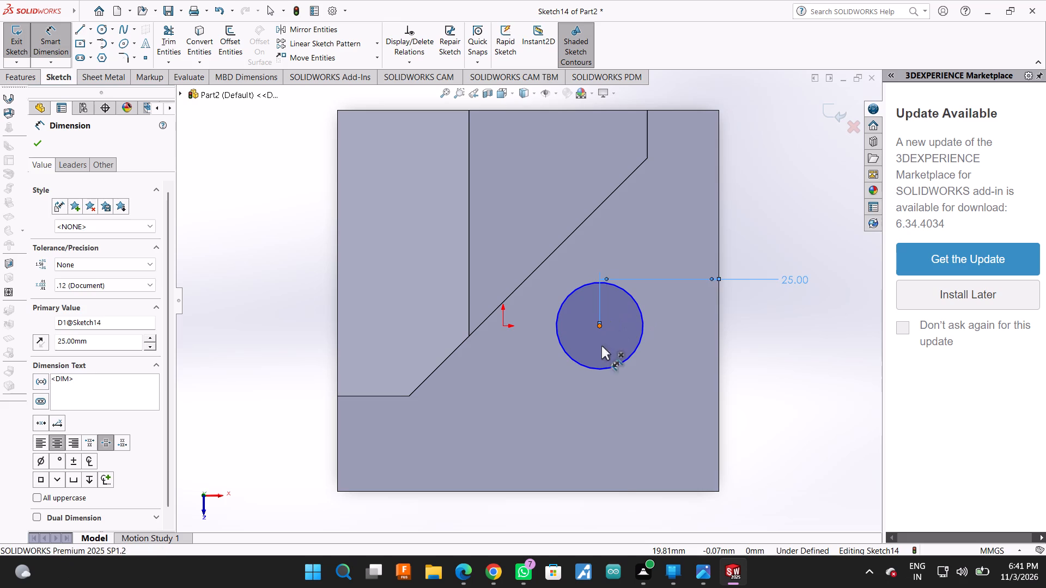
pyautogui.click(600, 493)
pyautogui.click(602, 492)
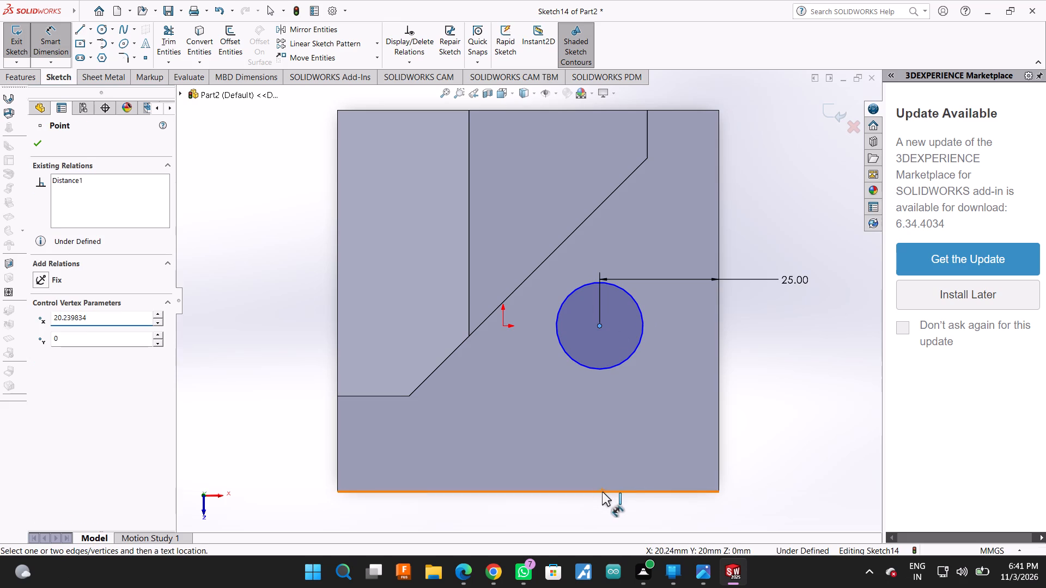
pyautogui.click(743, 414)
pyautogui.press('2')
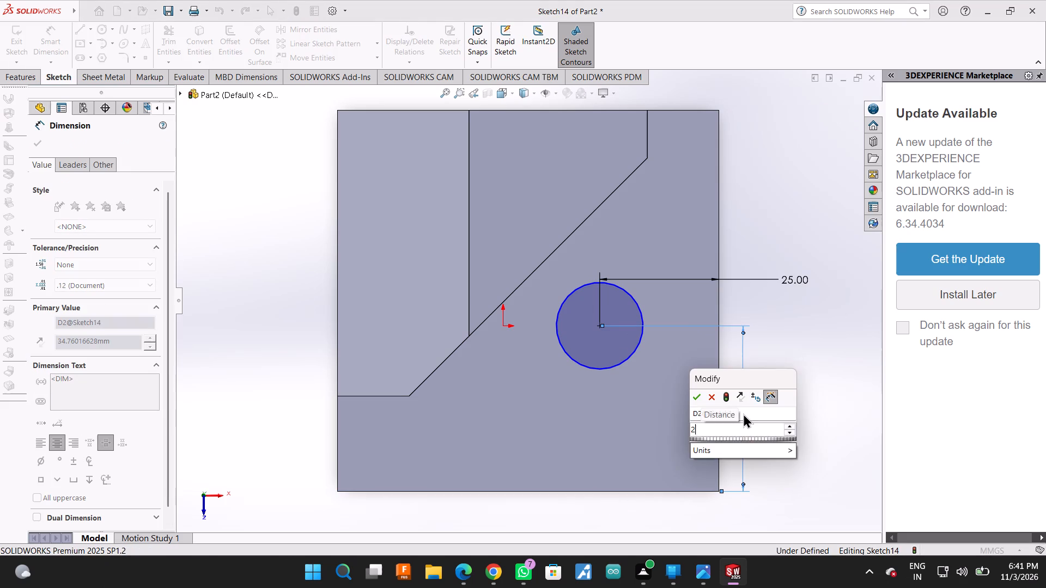
pyautogui.press('BackSpace')
pyautogui.write('35')
pyautogui.press('Return')
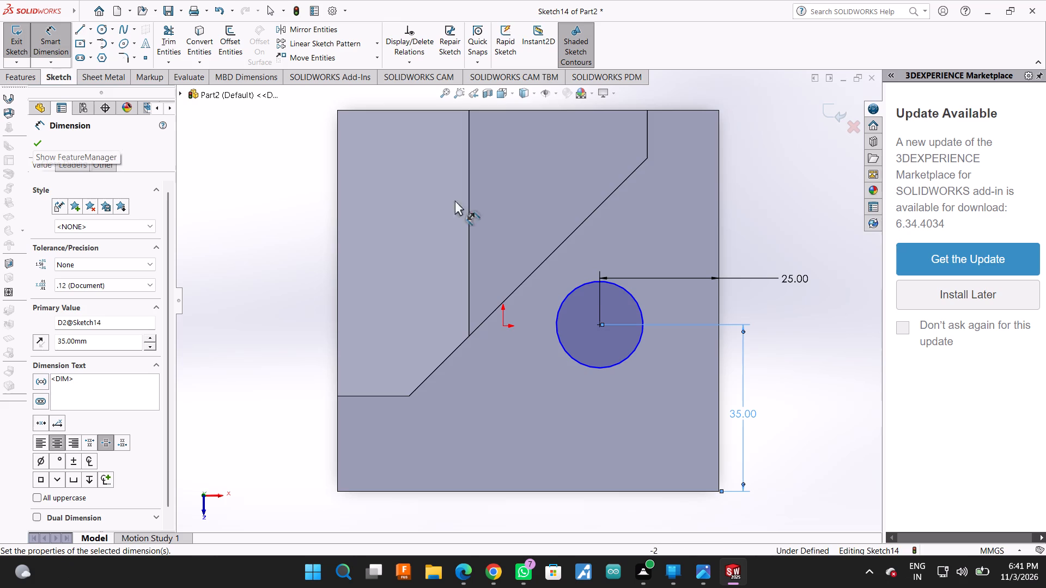
# Dimension the circle's diameter to 20 mm.
pyautogui.click(637, 302)
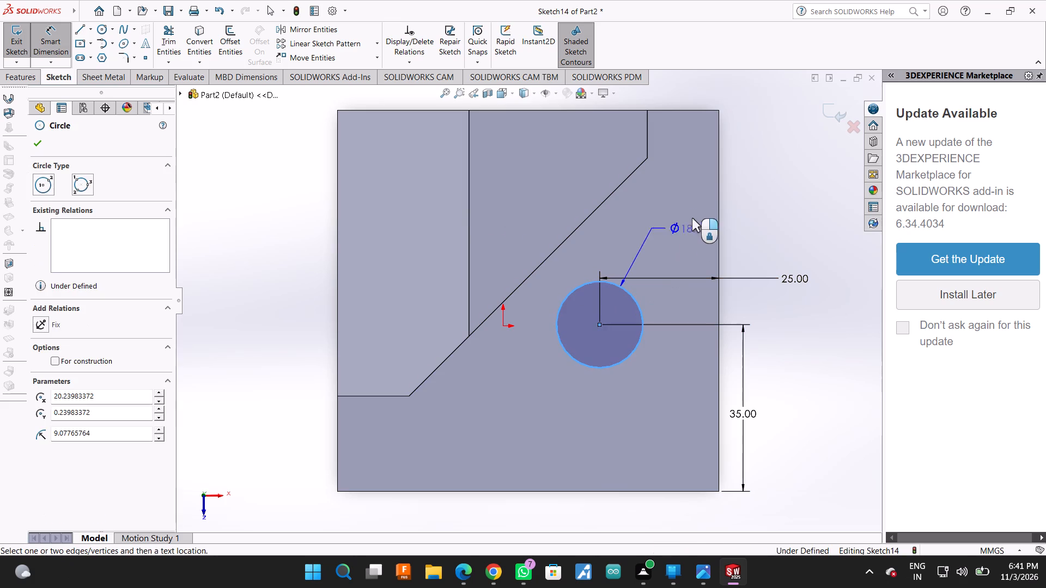
pyautogui.click(695, 206)
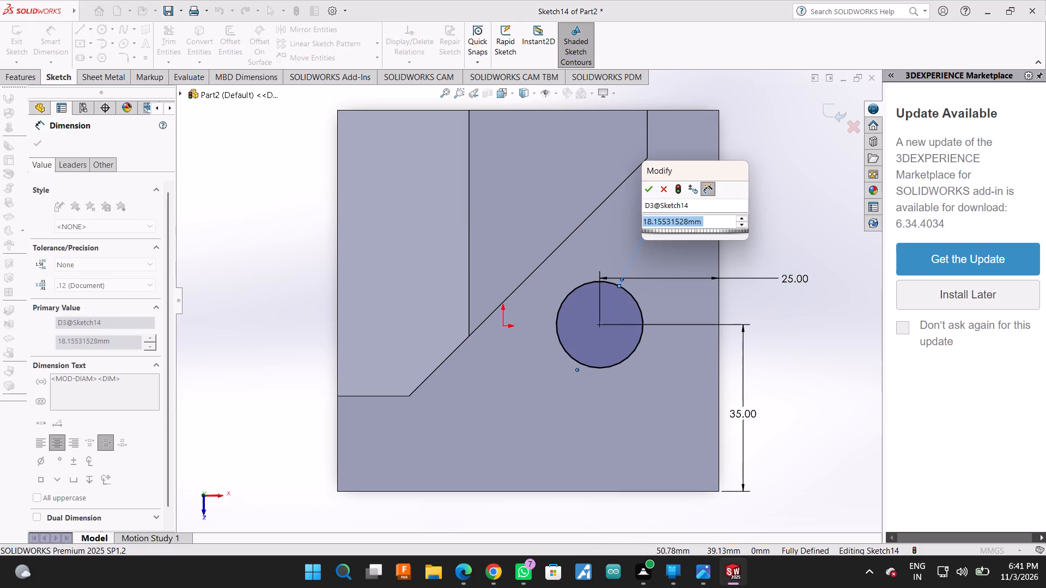
pyautogui.write('20')
pyautogui.press('Return')
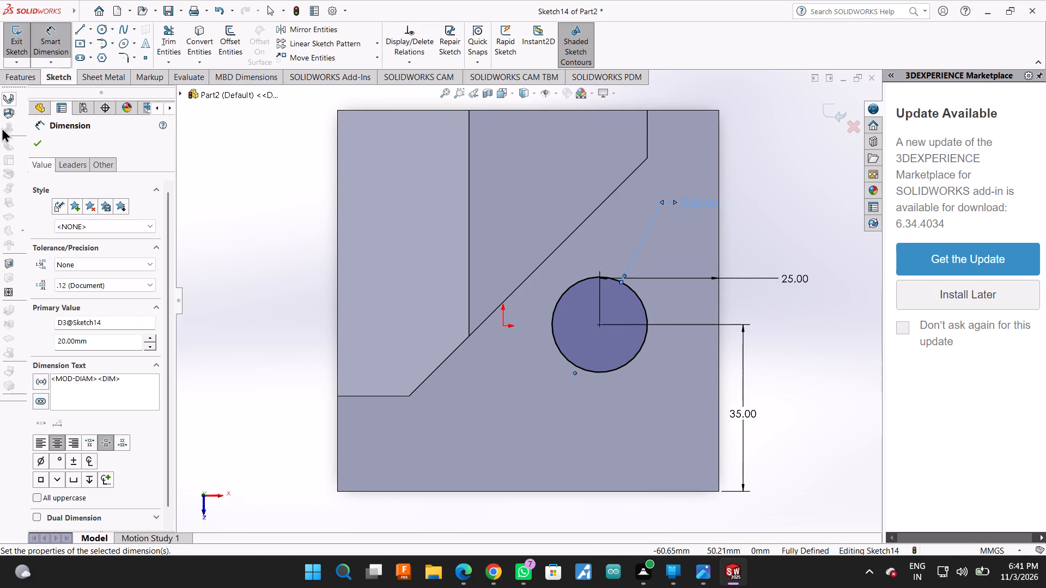
pyautogui.click(31, 140)
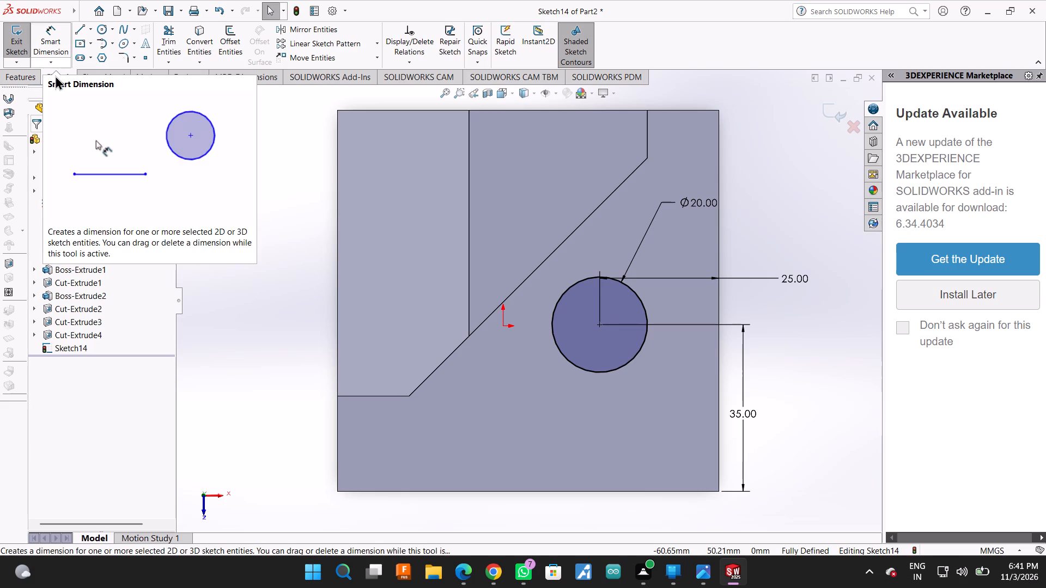
# Cut the 20 mm circle into the block with a blind Extruded Cut 5 mm deep.
pyautogui.click(20, 82)
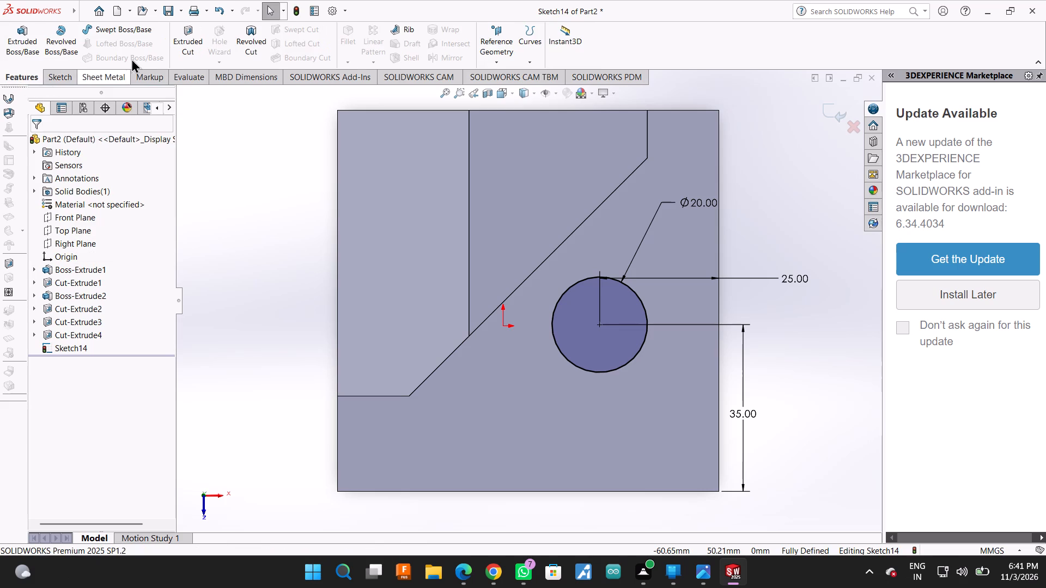
pyautogui.click(190, 34)
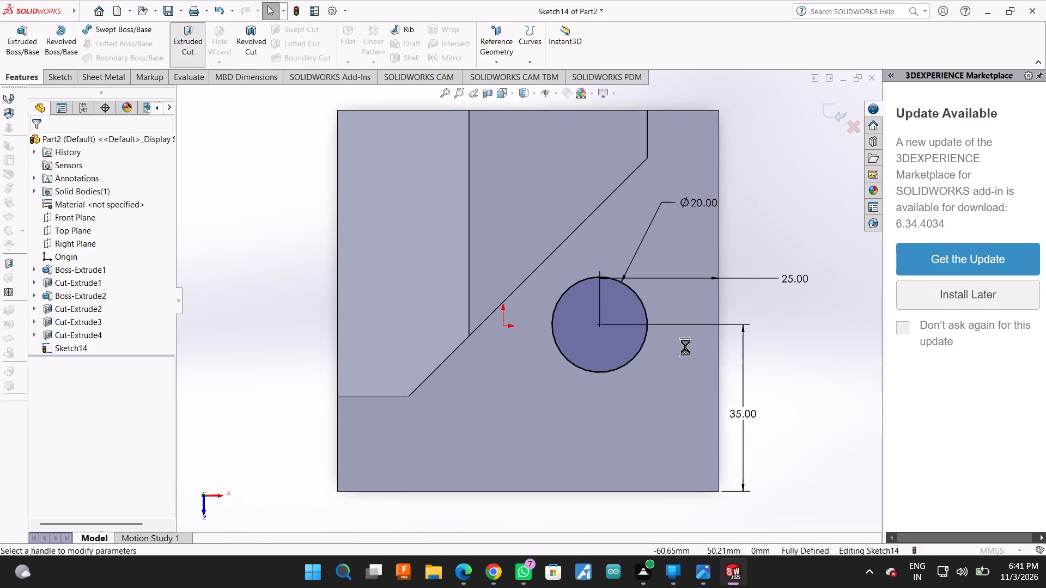
pyautogui.moveTo(774, 324); pyautogui.dragTo(768, 215, button='middle')
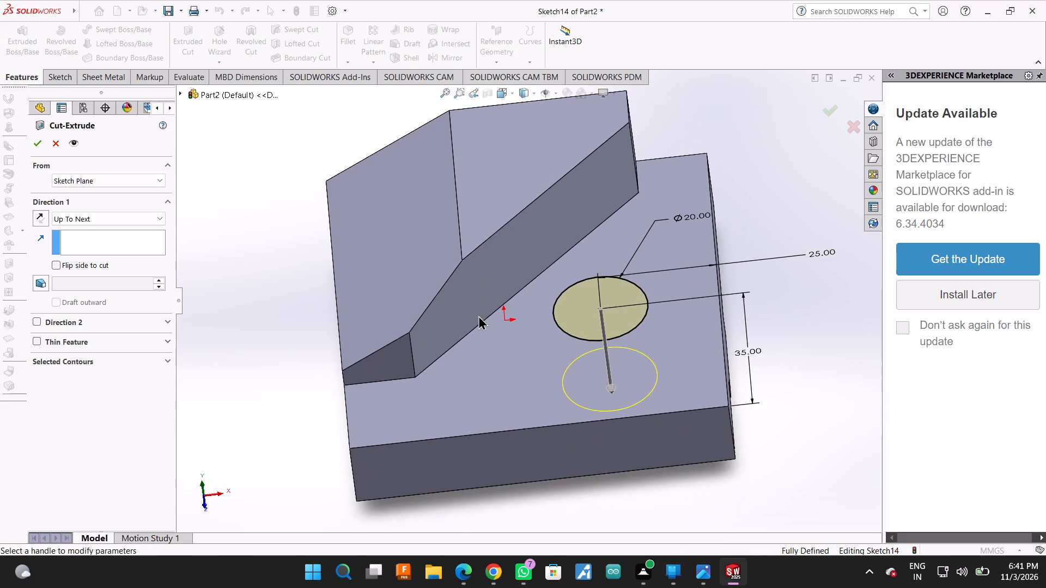
pyautogui.click(121, 210)
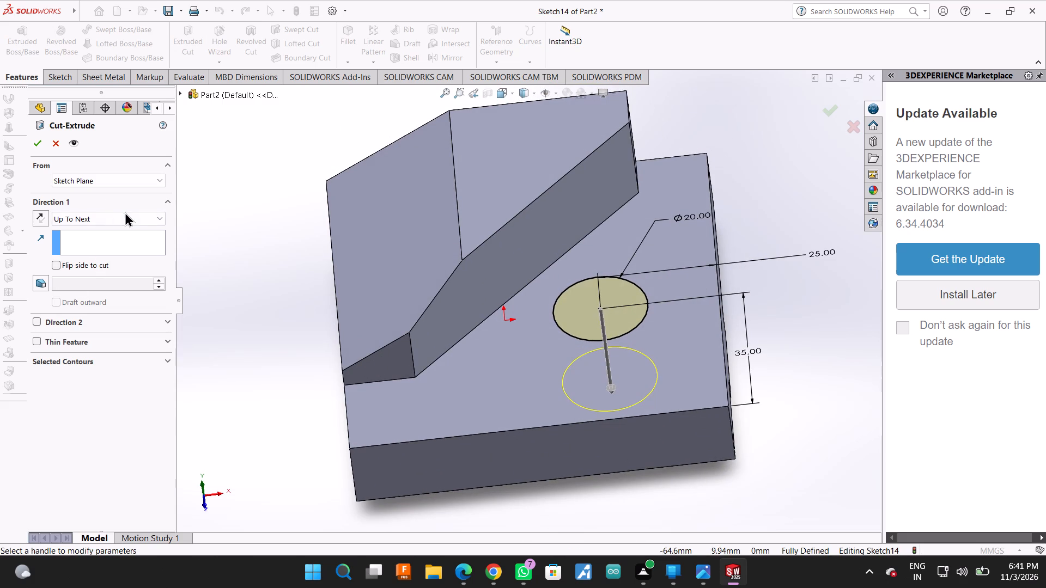
pyautogui.click(130, 214)
pyautogui.click(119, 235)
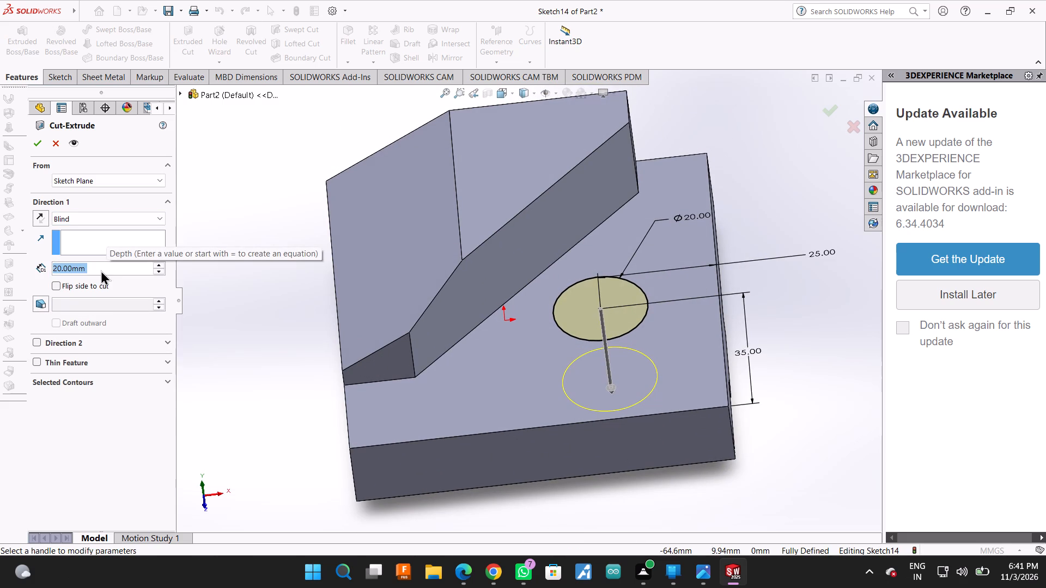
pyautogui.press('5')
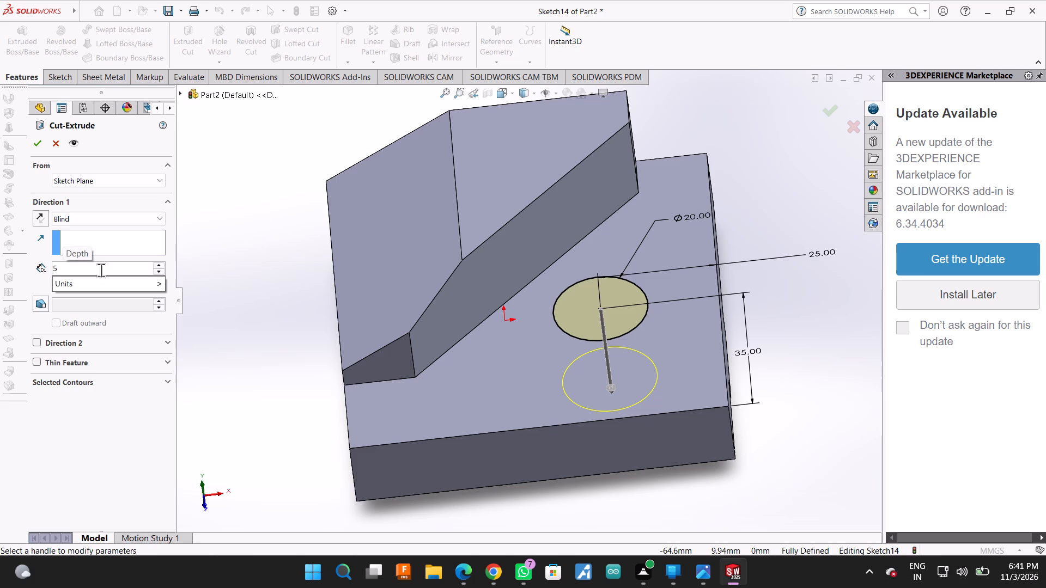
pyautogui.press('Return')
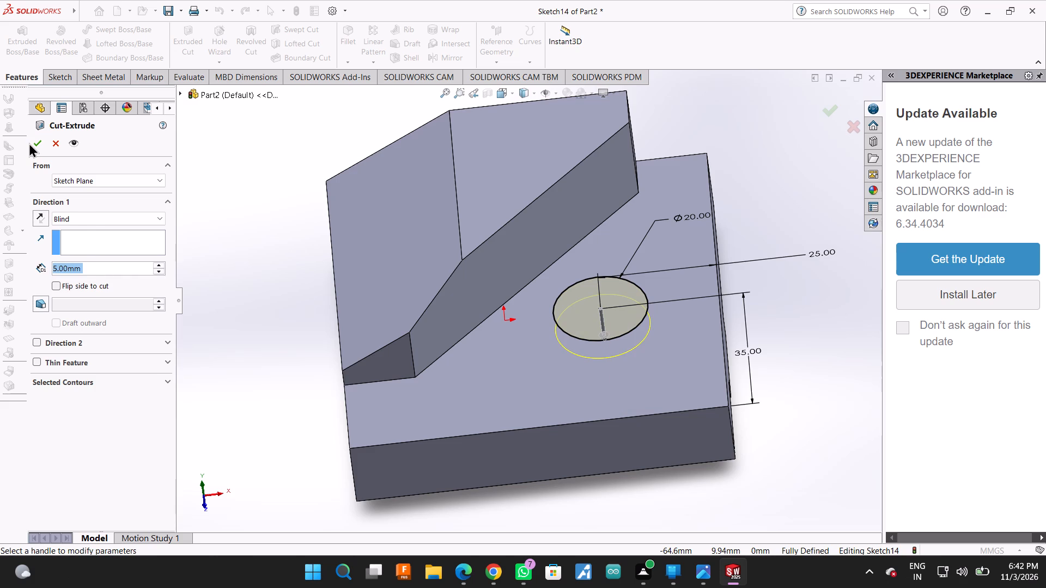
pyautogui.click(29, 143)
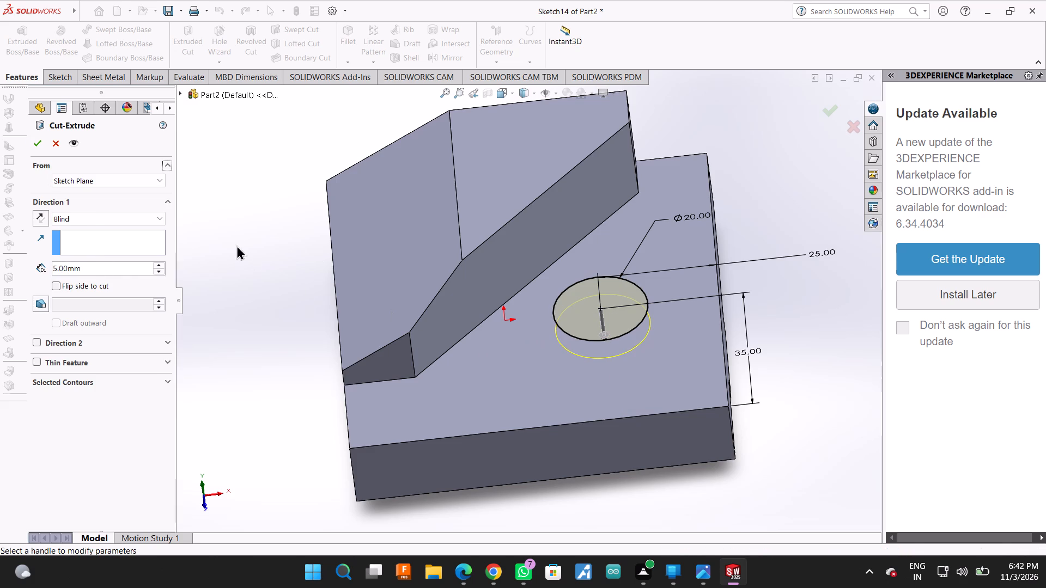
pyautogui.click(37, 148)
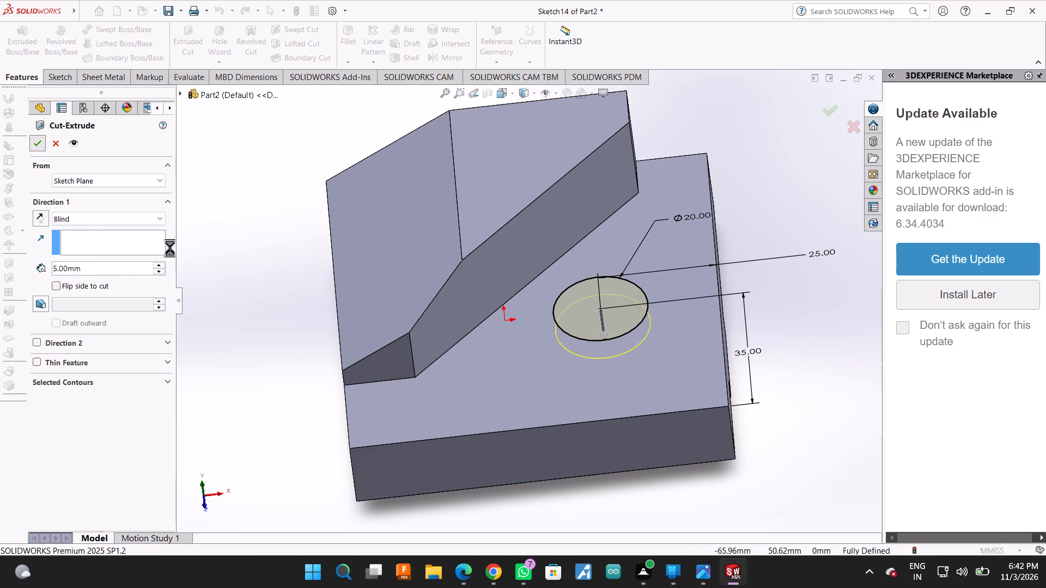
# Sketch a circle about 11 mm in diameter on the recess floor, centred in the 20 mm recess.
pyautogui.click(582, 320)
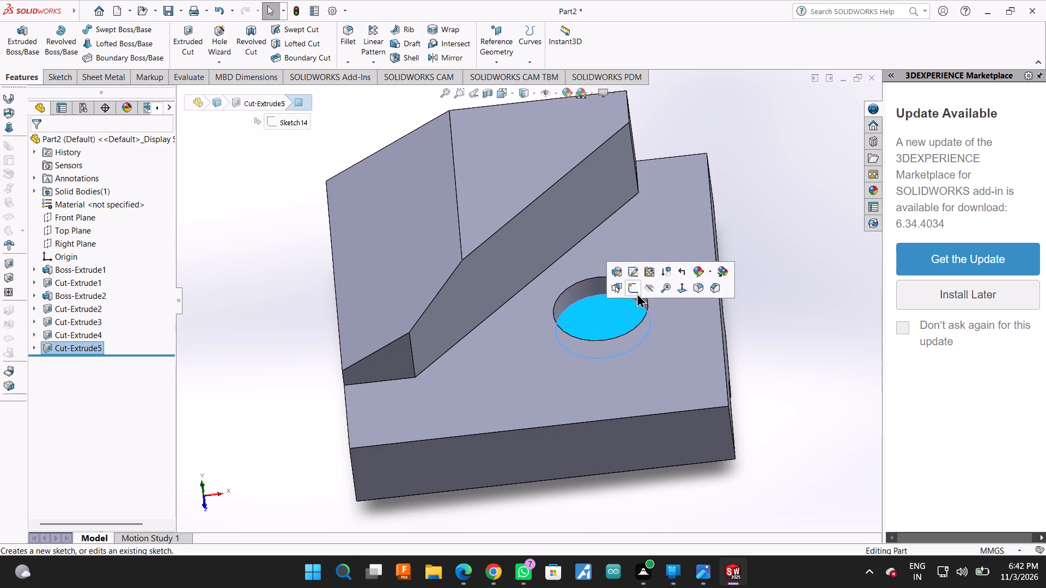
pyautogui.click(637, 293)
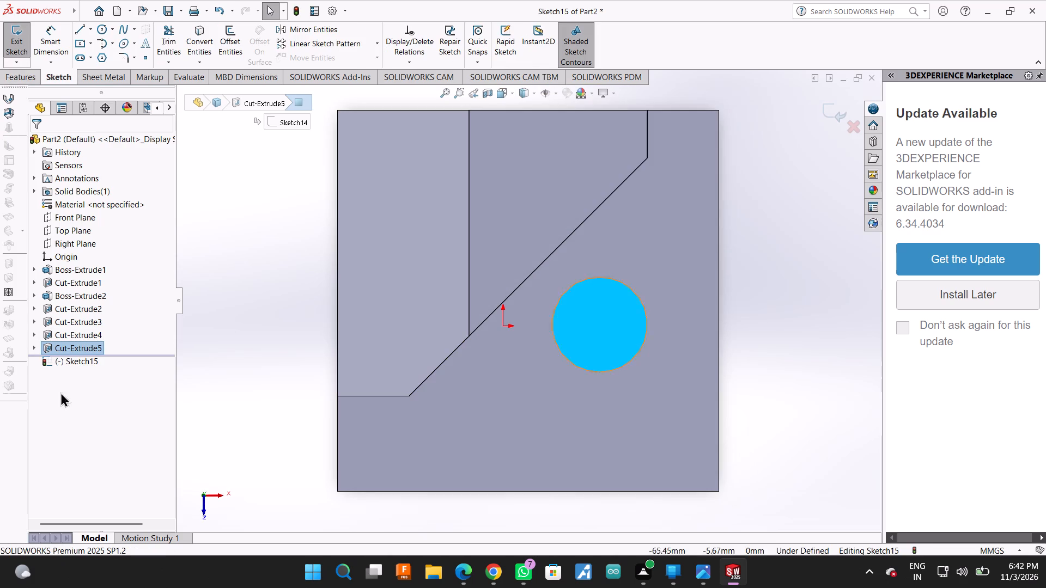
pyautogui.click(104, 30)
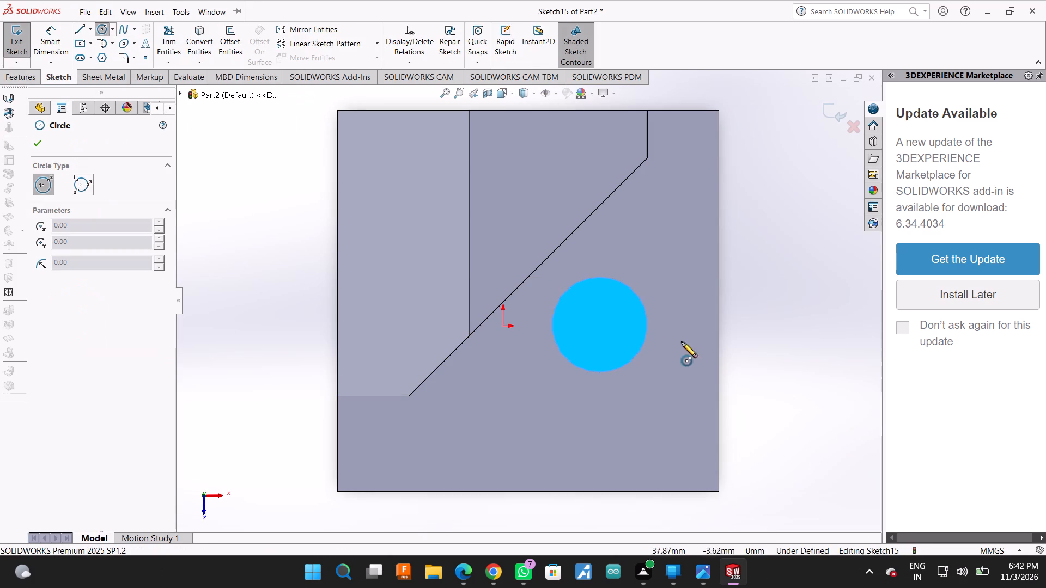
pyautogui.click(599, 326)
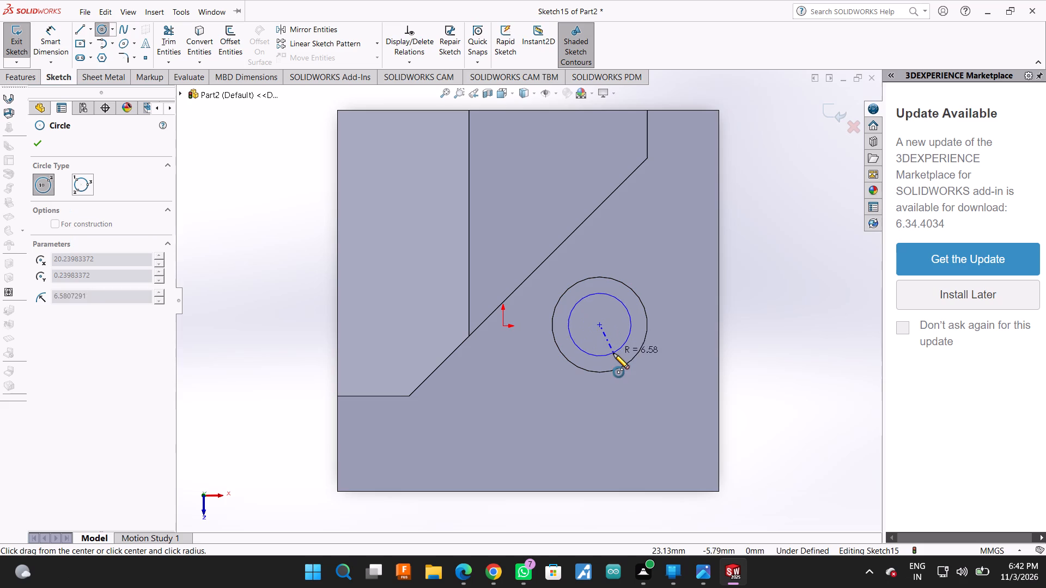
pyautogui.click(613, 347)
pyautogui.click(33, 147)
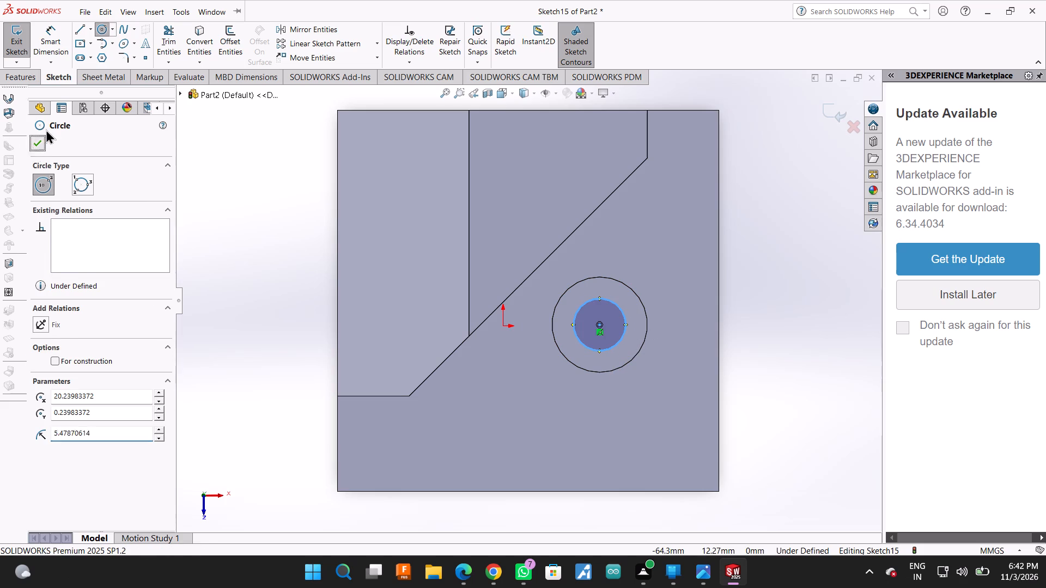
# Dimension the inner circle's diameter to 10 mm.
pyautogui.click(50, 33)
pyautogui.click(621, 314)
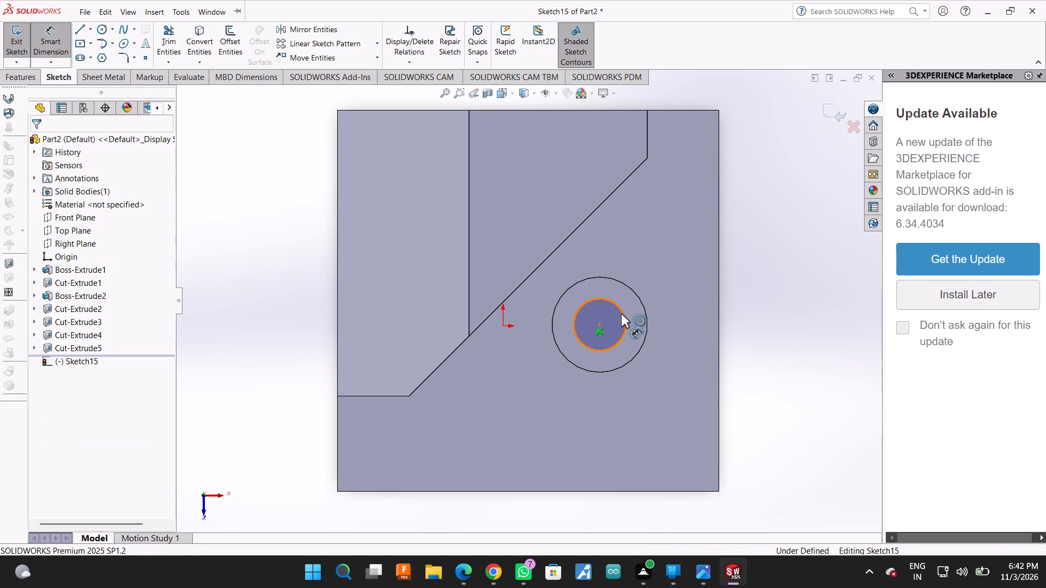
pyautogui.click(751, 321)
pyautogui.write('10')
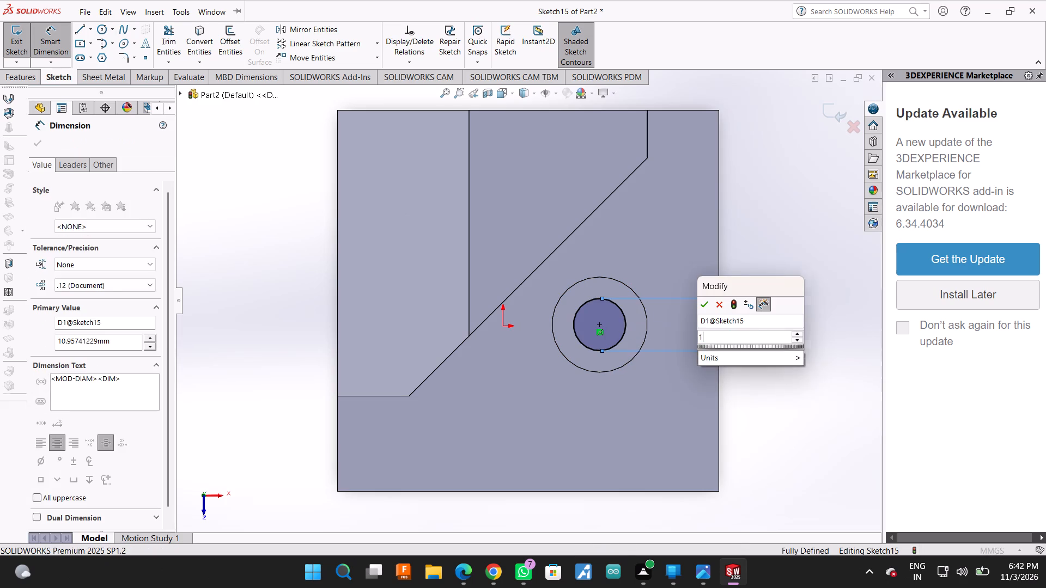
pyautogui.press('Return')
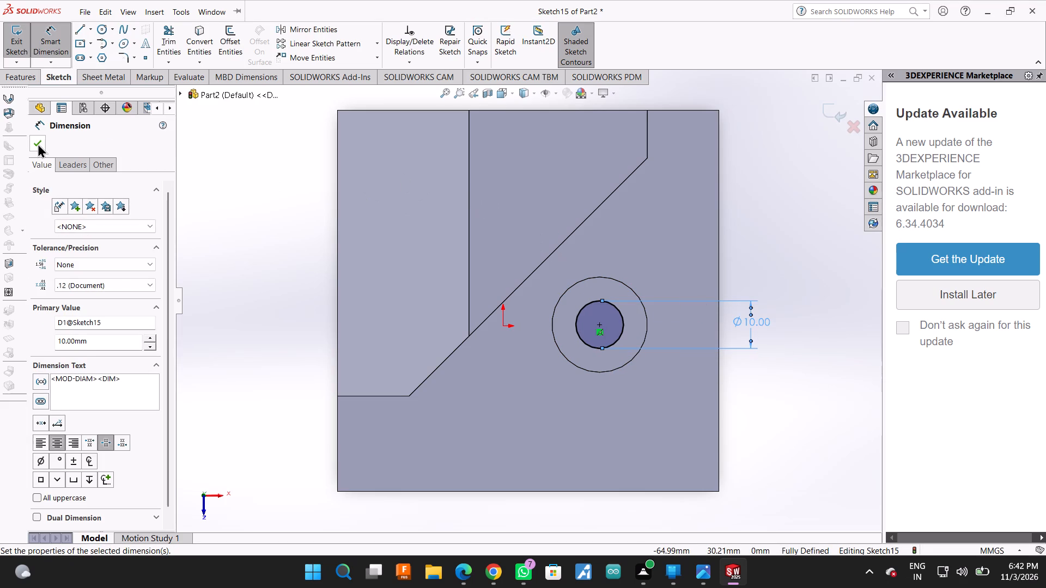
pyautogui.click(38, 143)
# Cut the 10 mm circle from the recess floor with a blind Extruded Cut 10 mm deep.
pyautogui.click(25, 84)
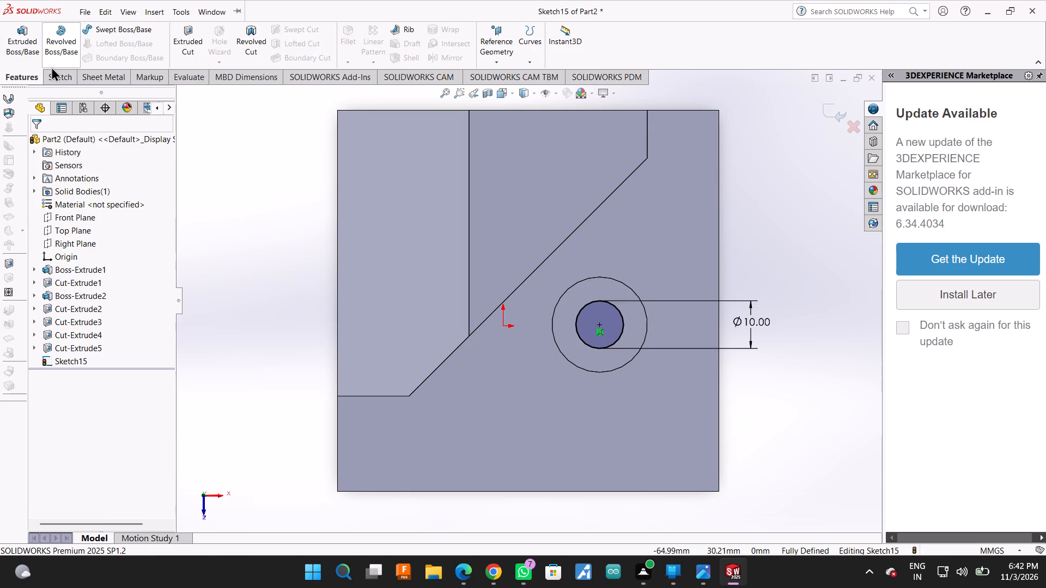
pyautogui.click(177, 28)
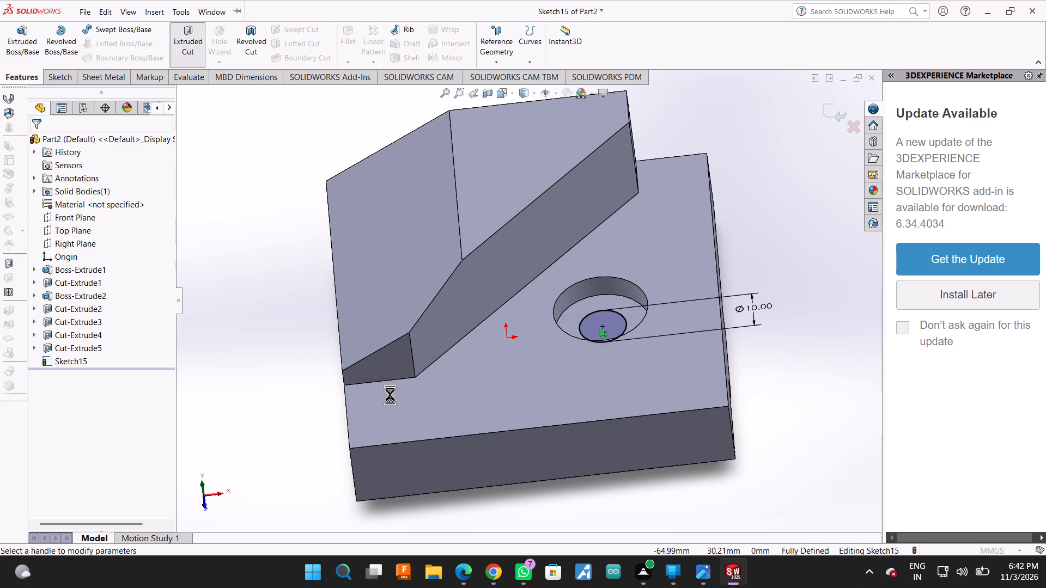
pyautogui.click(110, 265)
pyautogui.doubleClick(105, 269)
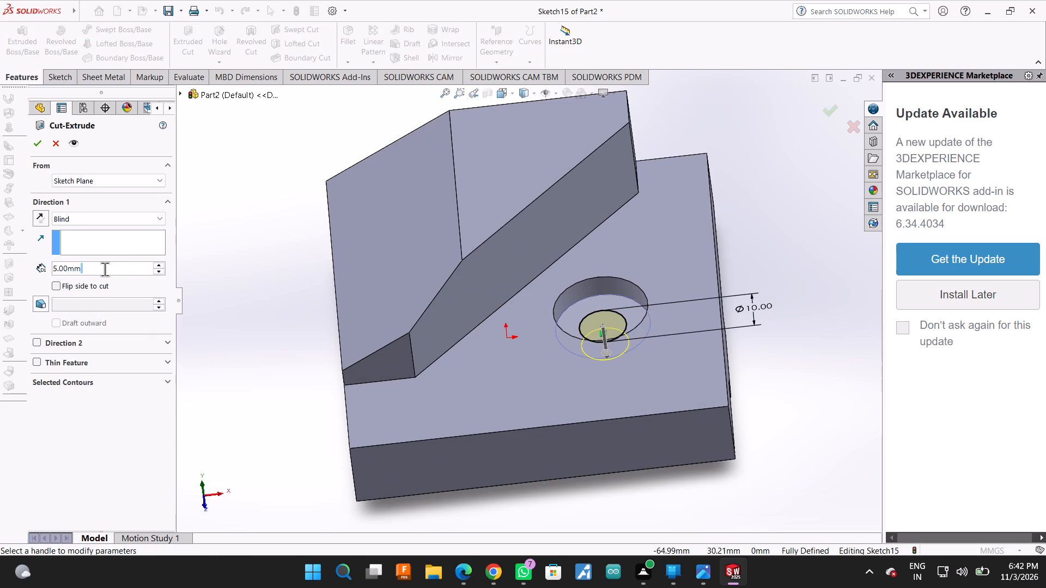
pyautogui.write('10')
pyautogui.press('Return')
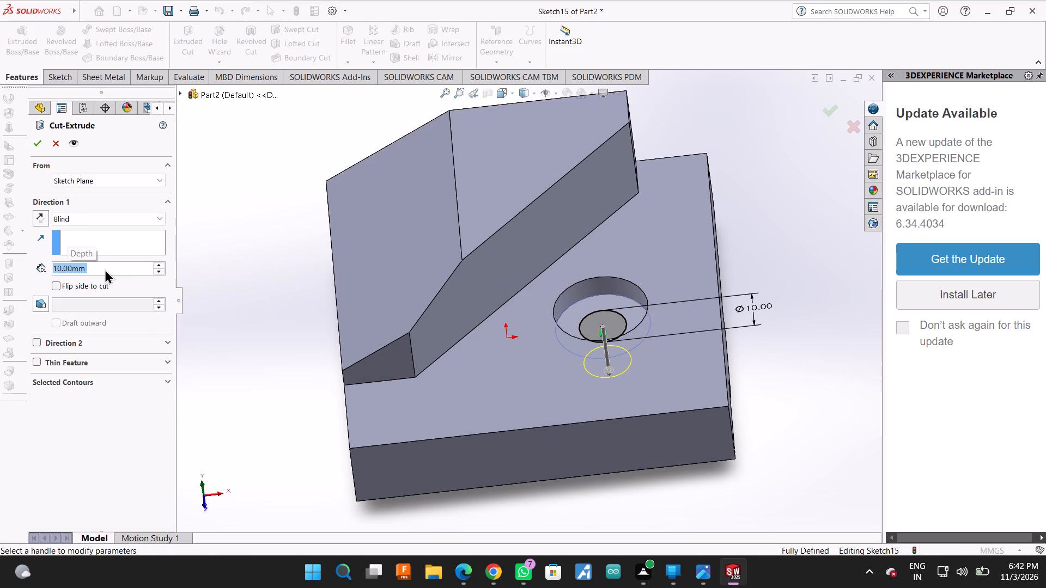
pyautogui.click(33, 143)
# Examine the block and its counterbored hole from several angles.
pyautogui.moveTo(733, 305); pyautogui.dragTo(745, 328, button='middle')
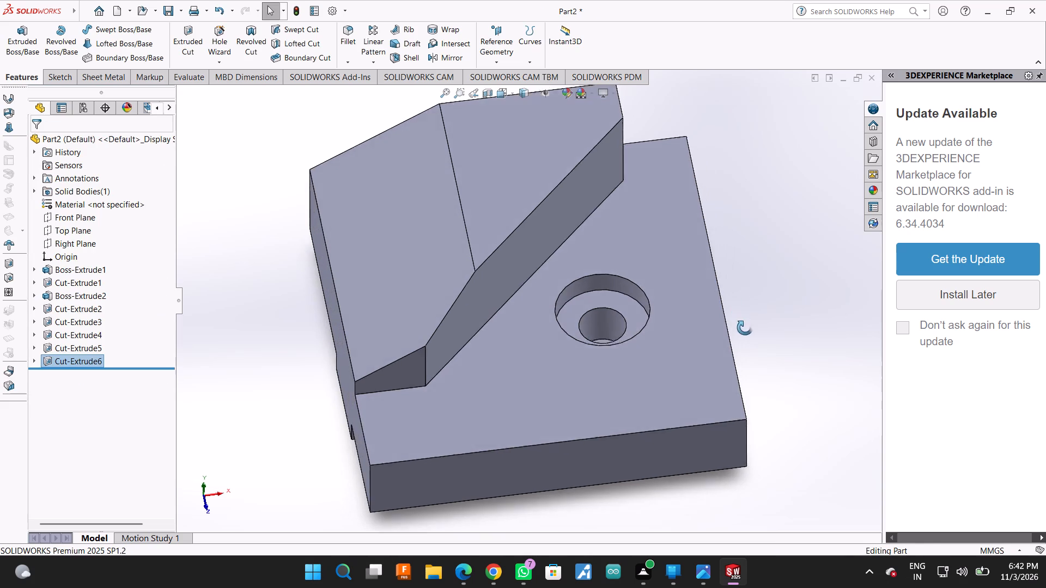
pyautogui.moveTo(745, 328); pyautogui.dragTo(741, 405, button='middle')
pyautogui.moveTo(789, 386); pyautogui.dragTo(788, 269, button='middle')
pyautogui.scroll(-1, 790, 374)
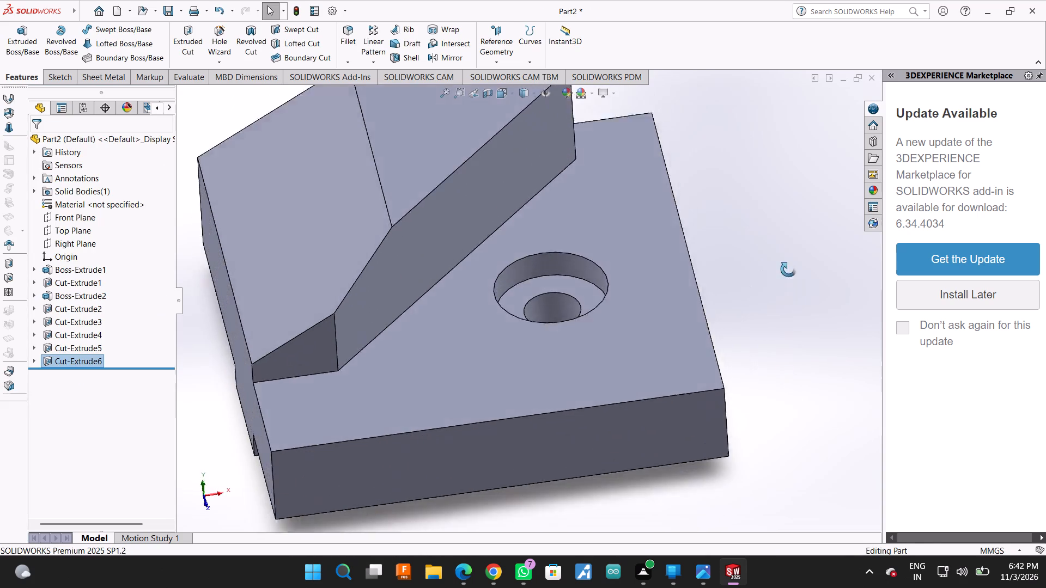
pyautogui.moveTo(788, 269); pyautogui.dragTo(756, 239, button='middle')
pyautogui.moveTo(748, 258); pyautogui.dragTo(776, 269, button='middle')
pyautogui.scroll(2, 776, 296)
pyautogui.moveTo(743, 332); pyautogui.dragTo(732, 326, button='middle')
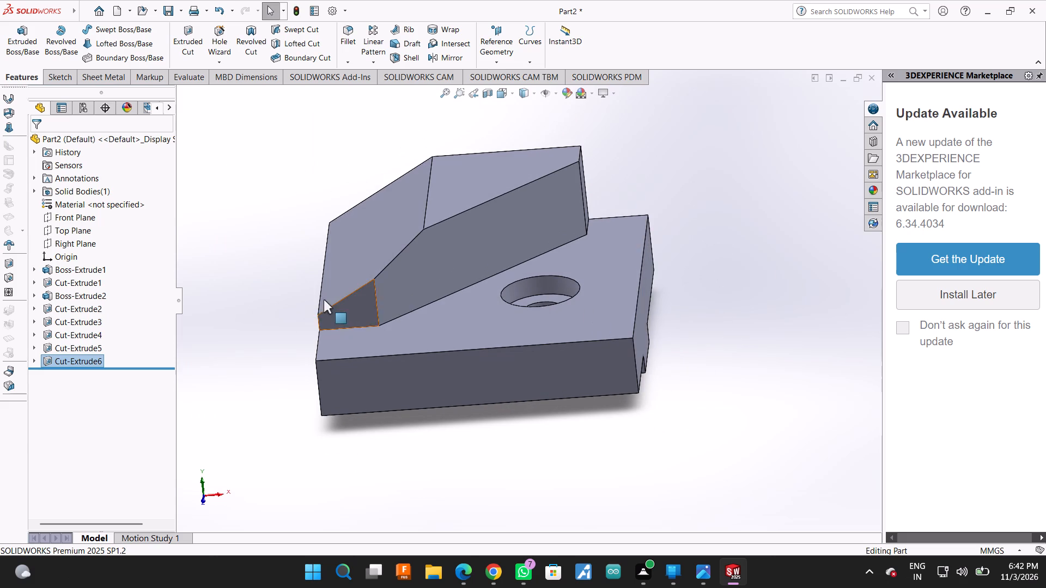
pyautogui.moveTo(697, 303); pyautogui.dragTo(717, 361, button='middle')
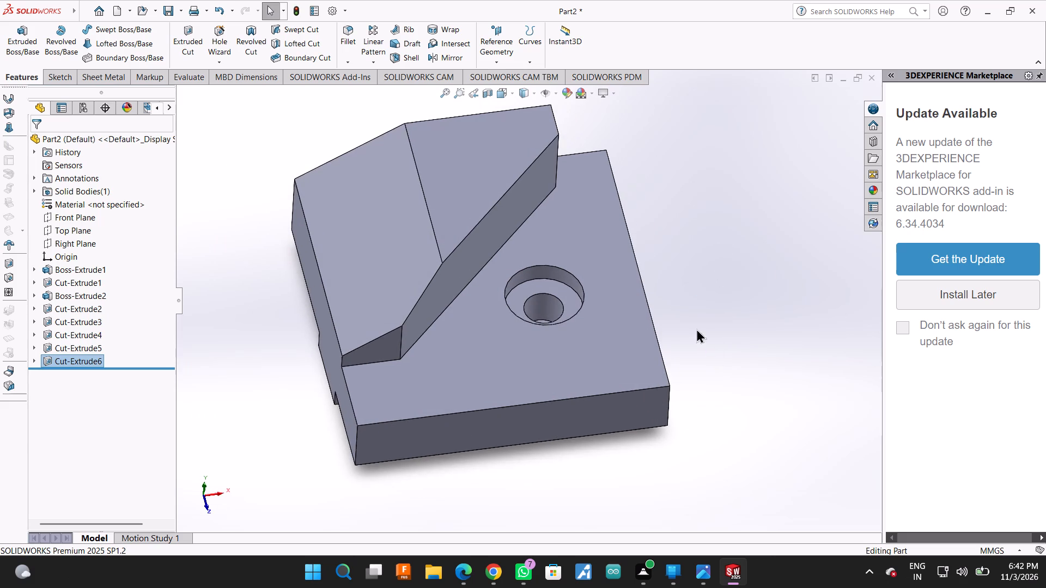
pyautogui.scroll(2, 672, 311)
pyautogui.scroll(-2, 528, 242)
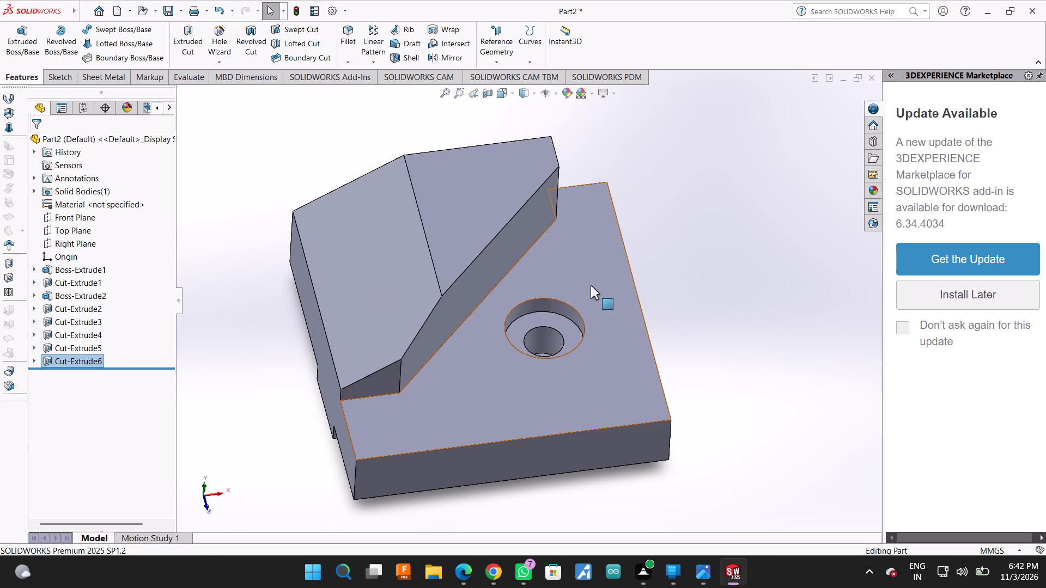
# Colour nine faces yellow: the horizontal top faces, outer sides, raised portion's two small end faces and the underside tongue's bottom.
pyautogui.keyDown('ctrl'); pyautogui.click(591, 285); pyautogui.keyUp('ctrl')
pyautogui.keyDown('ctrl'); pyautogui.click(489, 171); pyautogui.keyUp('ctrl')
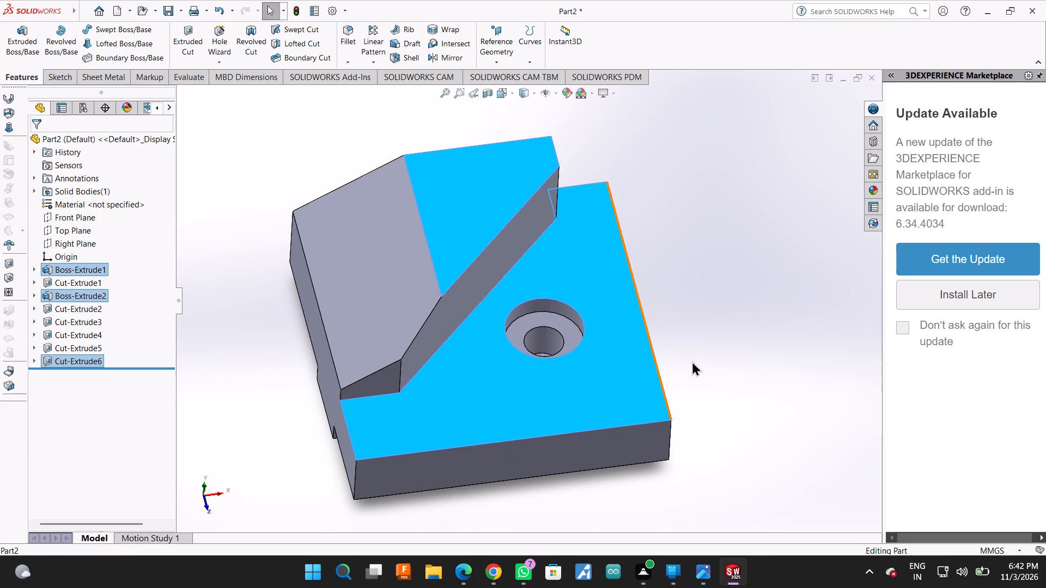
pyautogui.moveTo(700, 362); pyautogui.dragTo(771, 277, button='middle')
pyautogui.keyDown('ctrl'); pyautogui.click(339, 327); pyautogui.keyUp('ctrl')
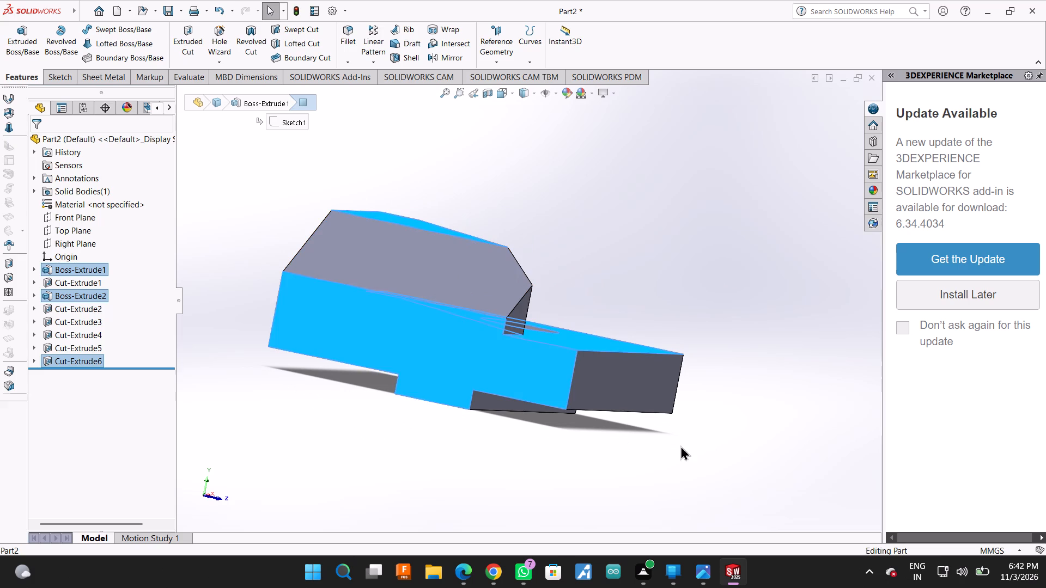
pyautogui.scroll(-1, 680, 445)
pyautogui.moveTo(680, 445); pyautogui.dragTo(635, 427, button='middle')
pyautogui.click(617, 352)
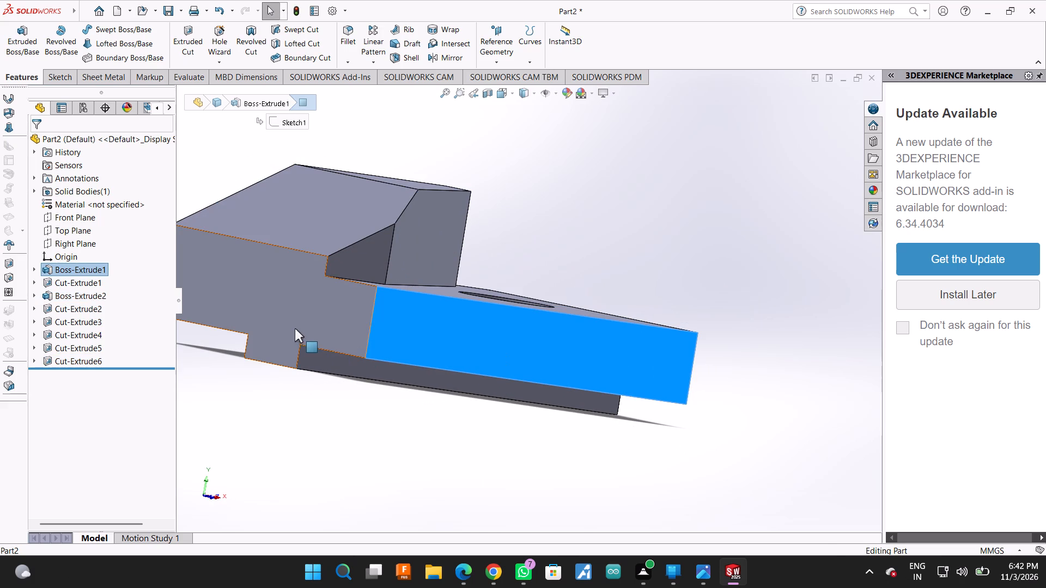
pyautogui.keyDown('ctrl'); pyautogui.click(295, 328); pyautogui.keyUp('ctrl')
pyautogui.moveTo(591, 242); pyautogui.dragTo(574, 312, button='middle')
pyautogui.keyDown('ctrl'); pyautogui.click(418, 179); pyautogui.keyUp('ctrl')
pyautogui.keyDown('ctrl'); pyautogui.click(459, 354); pyautogui.keyUp('ctrl')
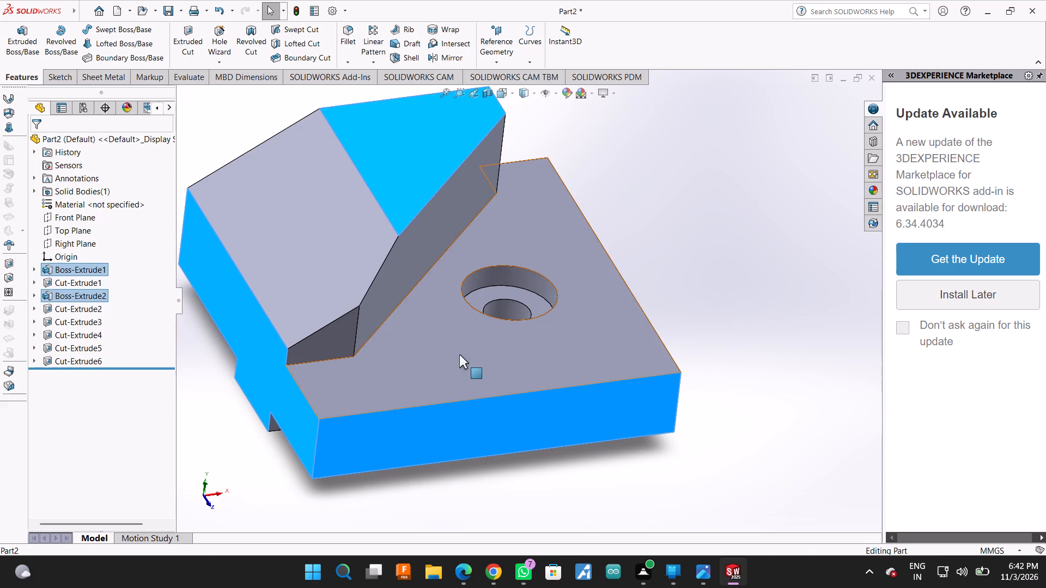
pyautogui.keyDown('ctrl'); pyautogui.click(314, 337); pyautogui.keyUp('ctrl')
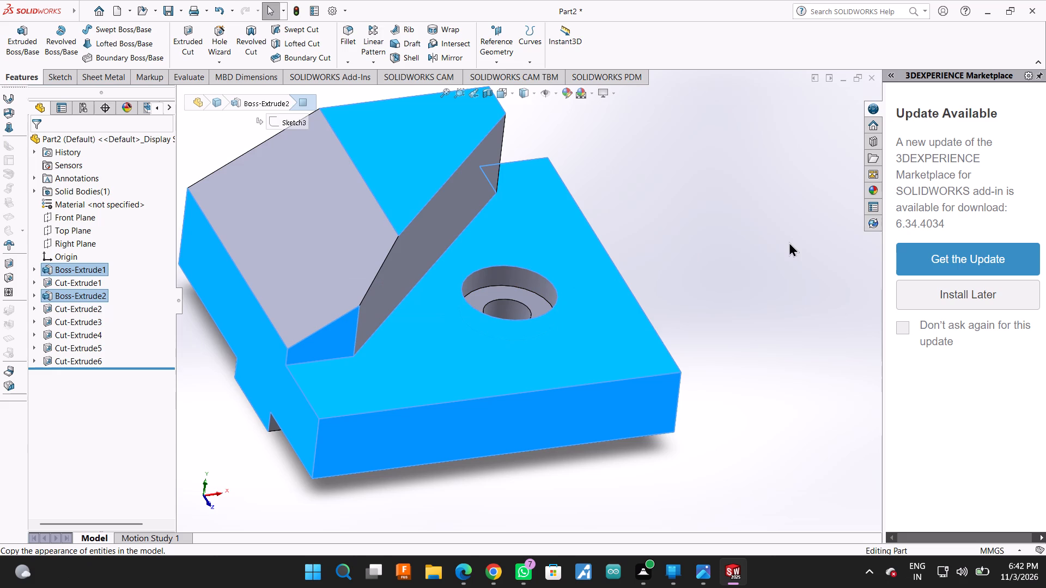
pyautogui.moveTo(789, 243); pyautogui.dragTo(700, 338, button='middle')
pyautogui.moveTo(678, 369); pyautogui.dragTo(680, 447, button='middle')
pyautogui.keyDown('ctrl'); pyautogui.click(512, 200); pyautogui.keyUp('ctrl')
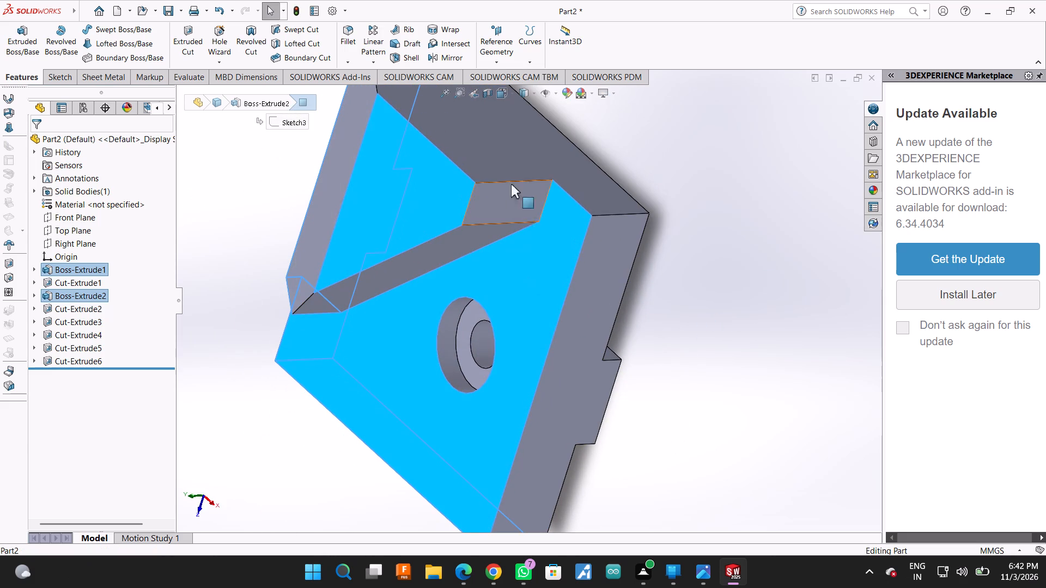
pyautogui.keyDown('ctrl'); pyautogui.click(504, 153); pyautogui.keyUp('ctrl')
pyautogui.keyDown('ctrl'); pyautogui.click(574, 321); pyautogui.keyUp('ctrl')
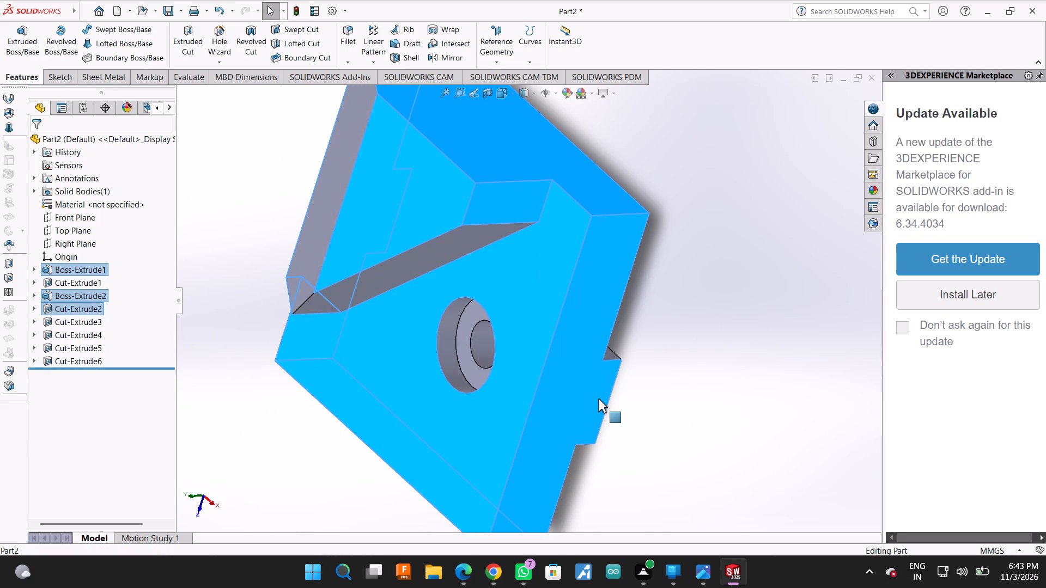
pyautogui.scroll(-1, 635, 403)
pyautogui.moveTo(648, 351); pyautogui.dragTo(649, 85, button='middle')
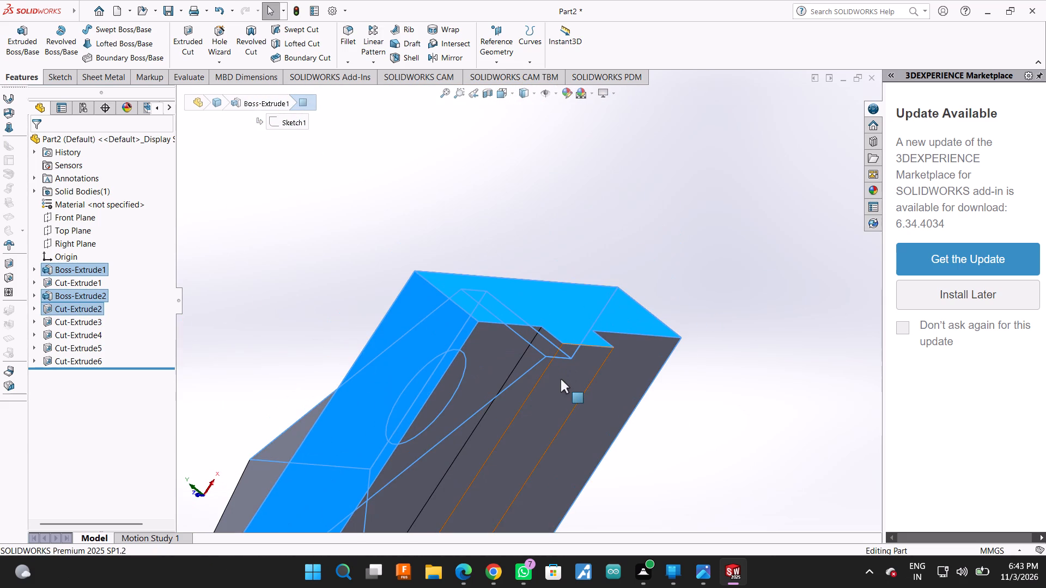
pyautogui.keyDown('ctrl'); pyautogui.click(559, 384); pyautogui.keyUp('ctrl')
pyautogui.scroll(3, 711, 360)
pyautogui.moveTo(733, 346); pyautogui.dragTo(827, 443, button='middle')
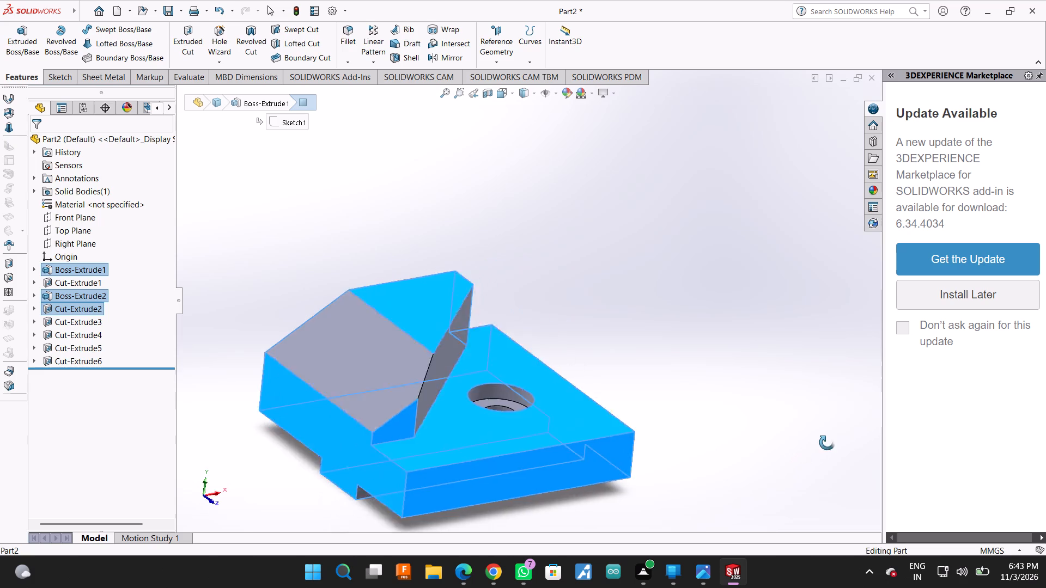
pyautogui.moveTo(827, 443); pyautogui.dragTo(848, 407, button='middle')
pyautogui.moveTo(847, 397); pyautogui.dragTo(620, 377, button='middle')
pyautogui.middleClick(620, 377)
pyautogui.middleClick(620, 377)
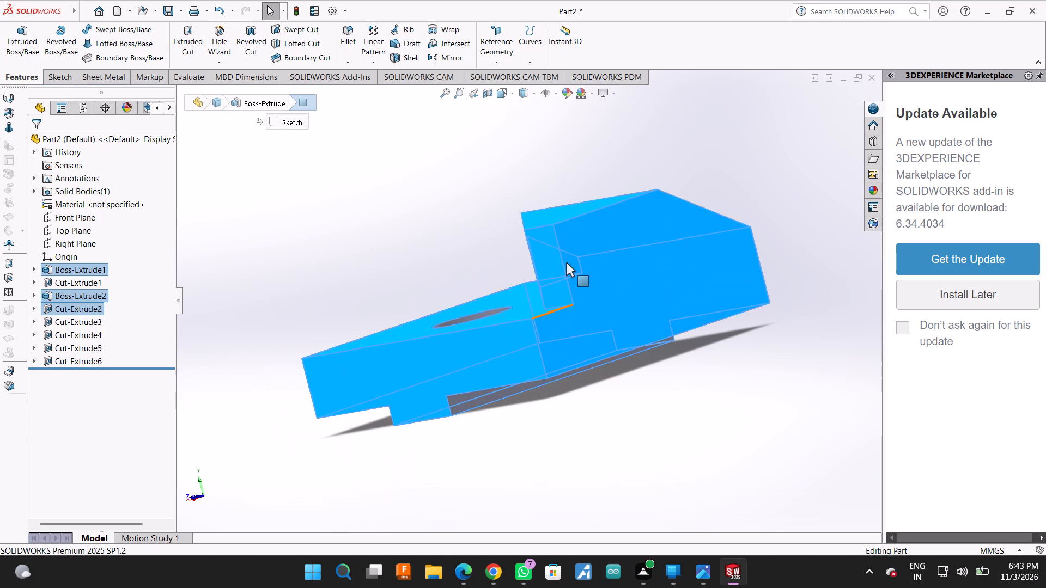
pyautogui.click(570, 90)
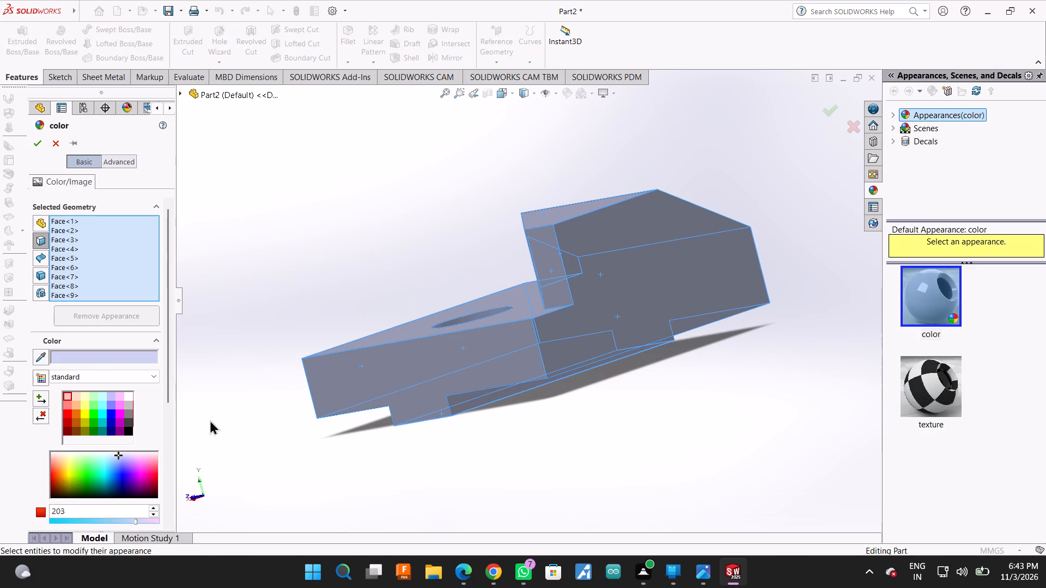
pyautogui.click(110, 362)
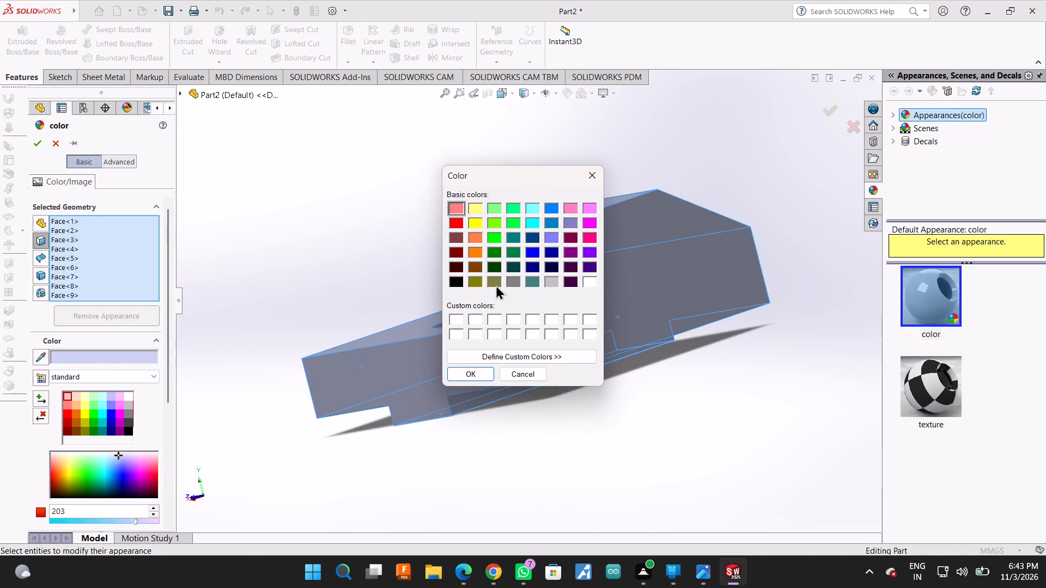
pyautogui.click(470, 217)
pyautogui.click(477, 372)
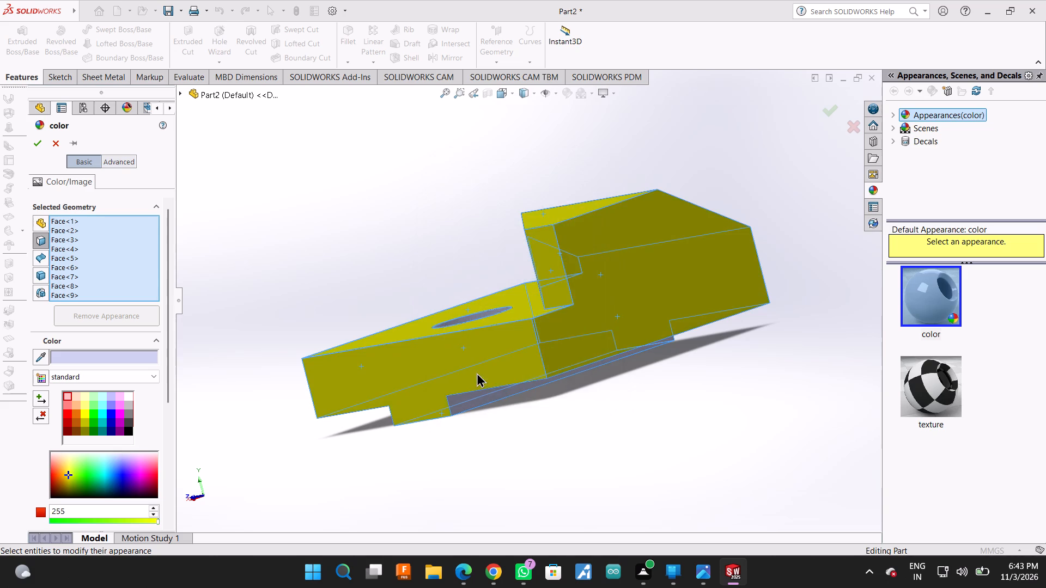
pyautogui.scroll(2, 477, 372)
pyautogui.moveTo(727, 250); pyautogui.dragTo(765, 288, button='middle')
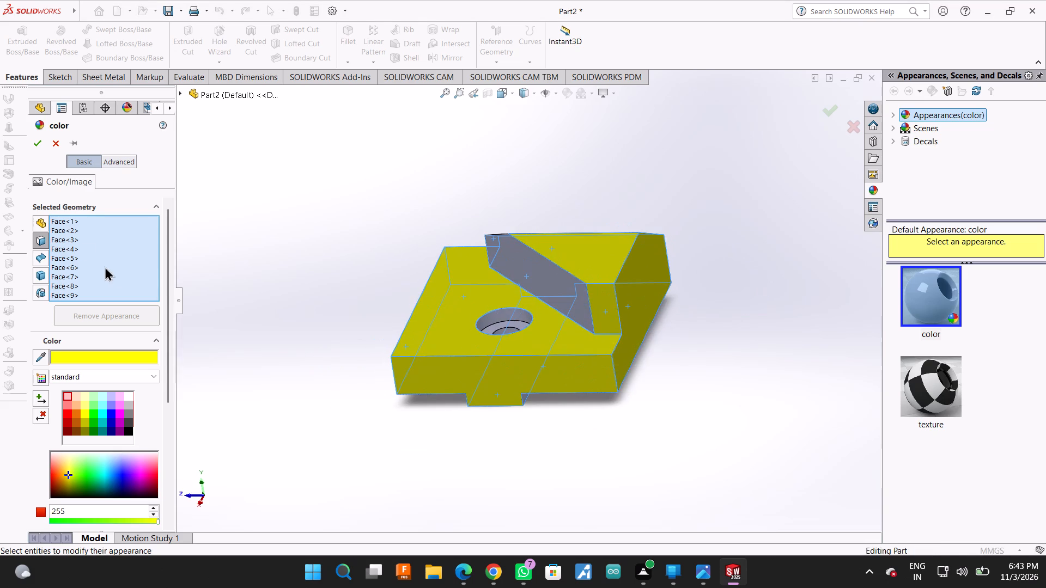
pyautogui.click(37, 146)
# Collapse the appearances pane to widen the modelling area.
pyautogui.moveTo(580, 394); pyautogui.dragTo(763, 243, button='middle')
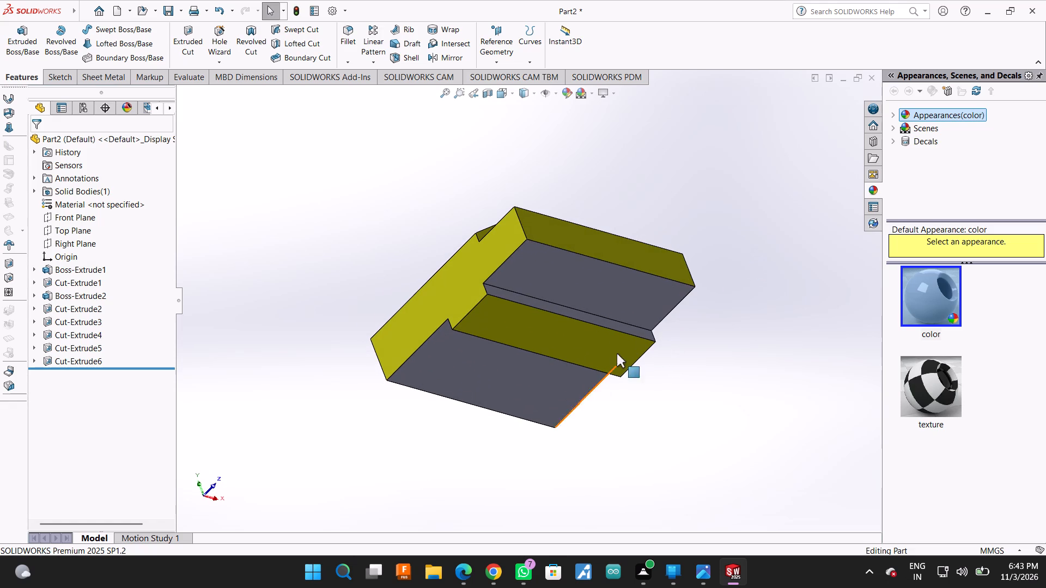
pyautogui.click(881, 339)
pyautogui.moveTo(882, 335); pyautogui.dragTo(1045, 341)
pyautogui.scroll(1, 768, 323)
pyautogui.moveTo(773, 252); pyautogui.dragTo(804, 358, button='middle')
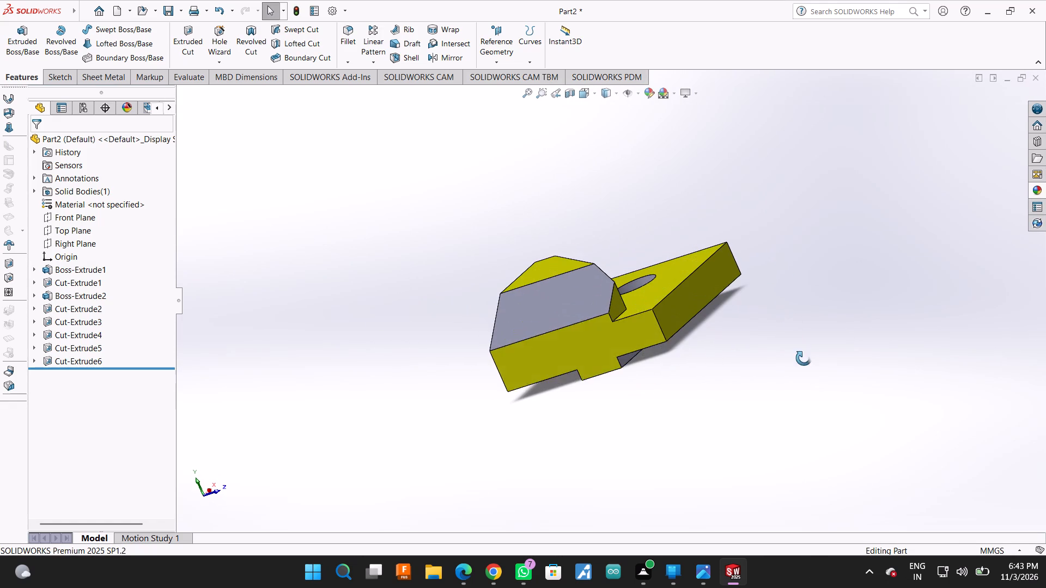
pyautogui.moveTo(804, 358); pyautogui.dragTo(804, 359, button='middle')
# Start a sketch on the Front Plane and draw a horizontal line about 166 mm long joined to a vertical line about 230 mm long beside the block.
pyautogui.click(75, 211)
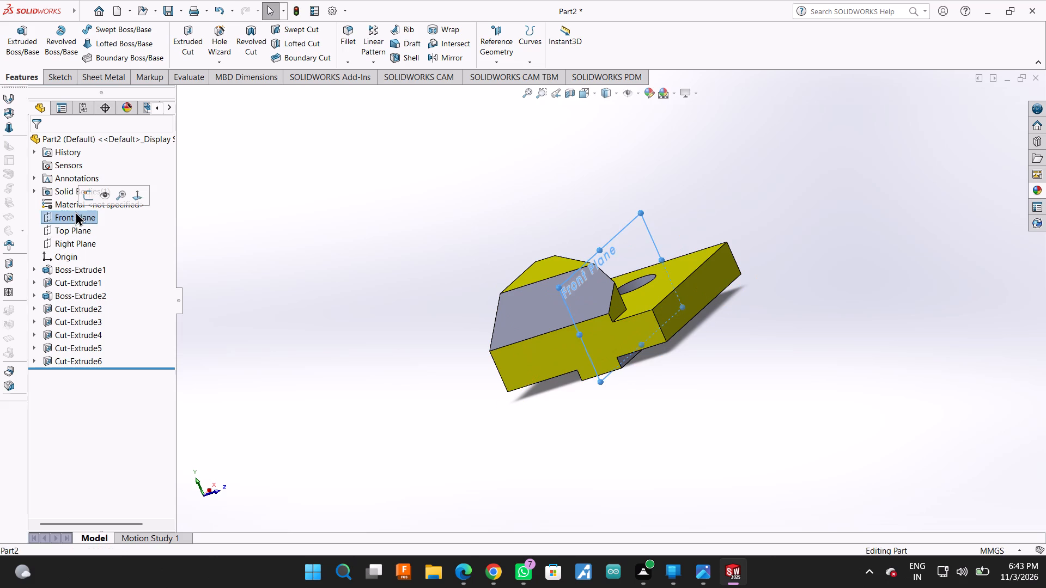
pyautogui.click(87, 219)
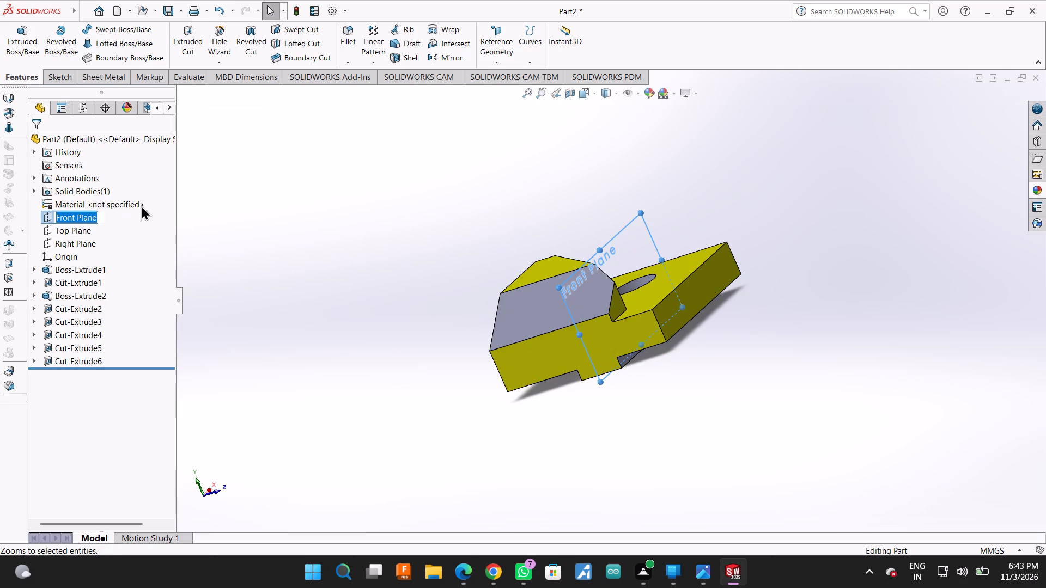
pyautogui.click(113, 218)
pyautogui.click(172, 206)
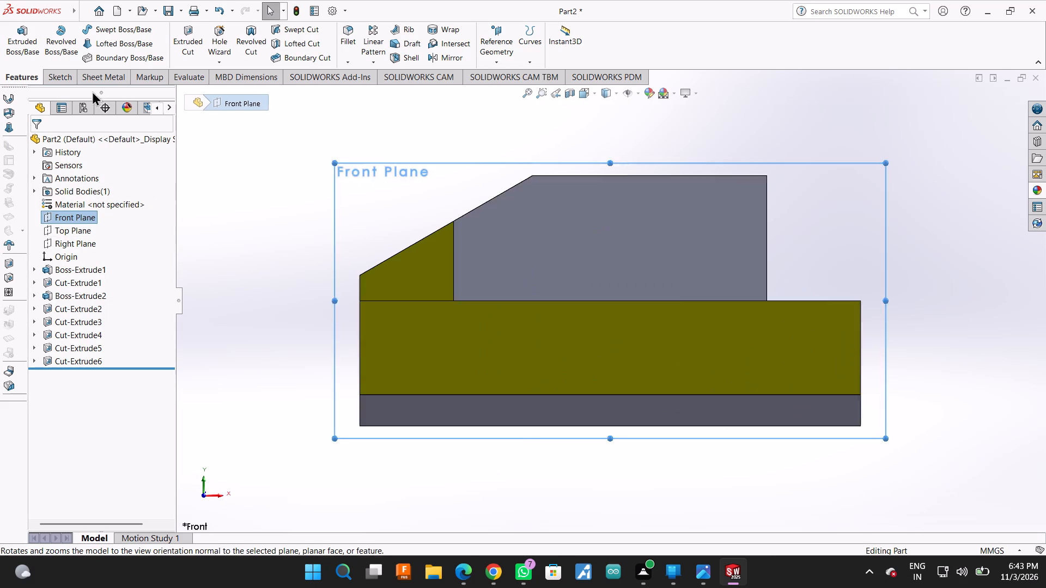
pyautogui.click(64, 75)
pyautogui.click(82, 26)
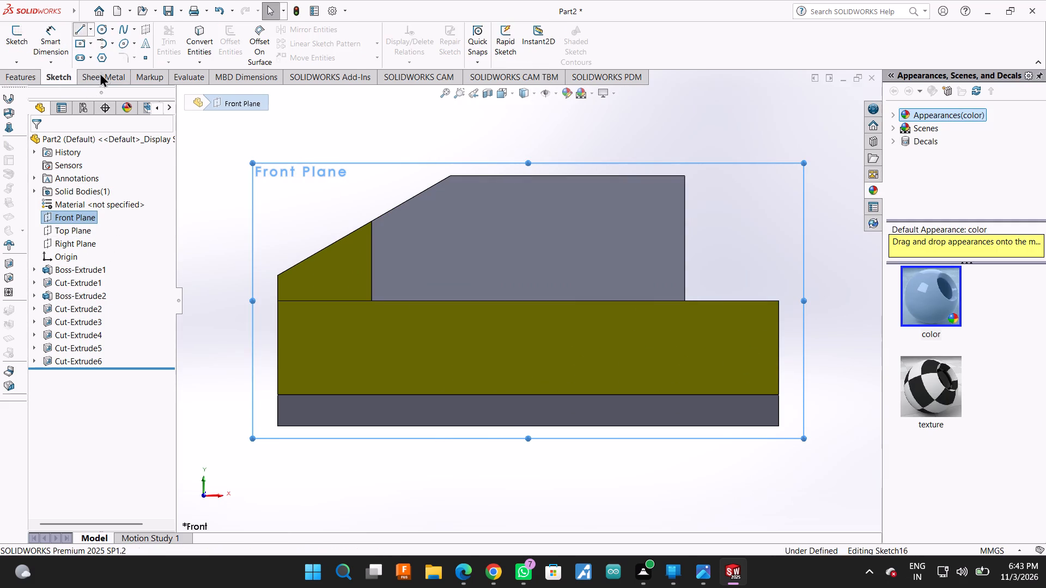
pyautogui.scroll(10, 281, 272)
pyautogui.scroll(3, 636, 310)
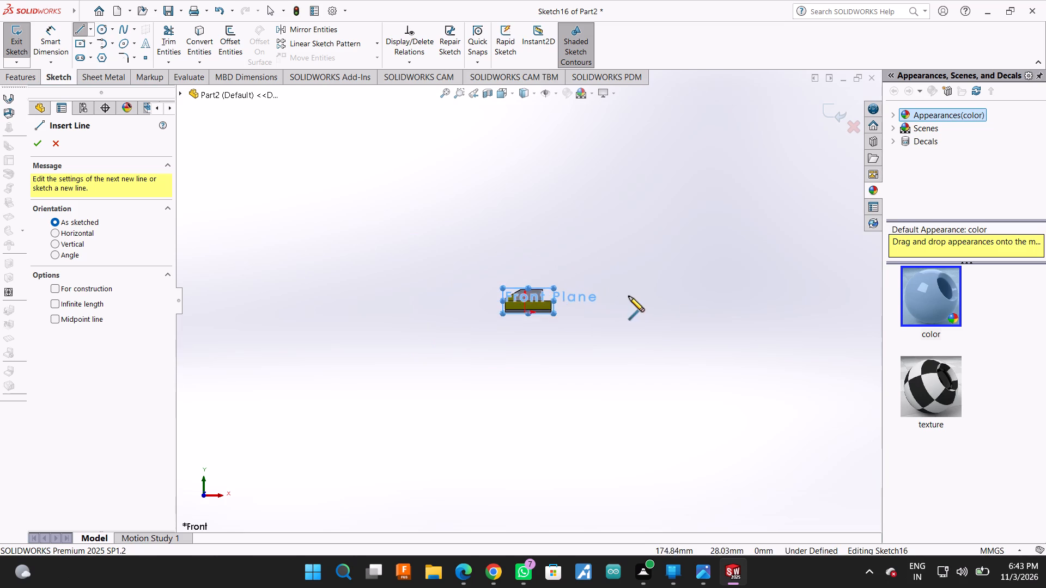
pyautogui.scroll(-4, 629, 296)
pyautogui.click(780, 219)
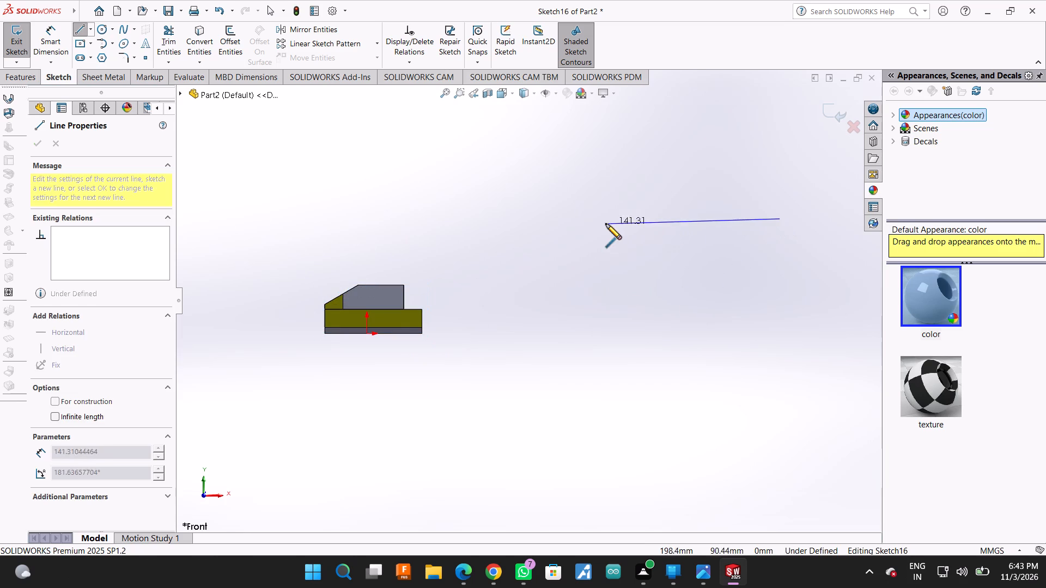
pyautogui.click(578, 218)
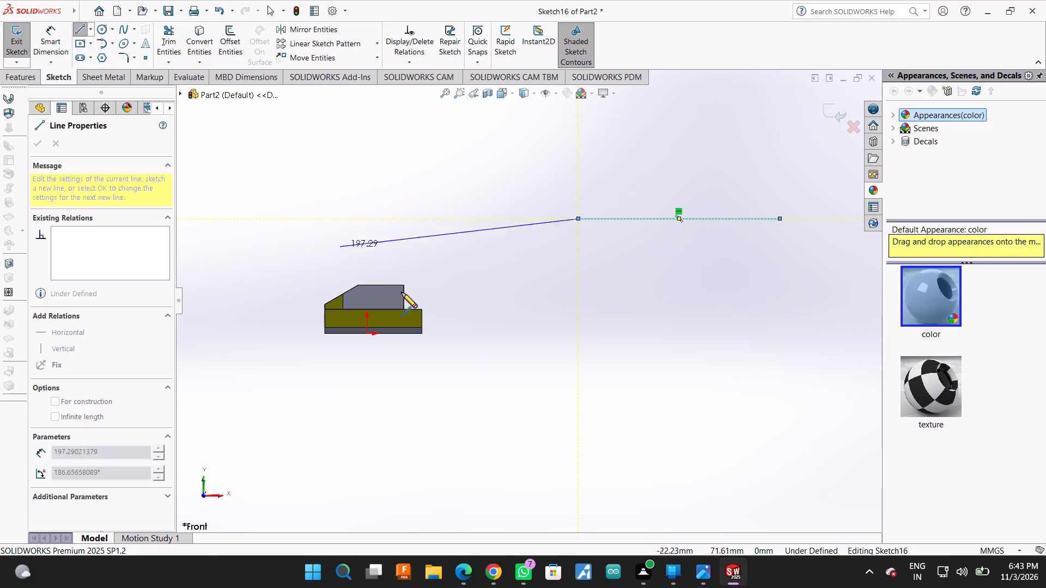
pyautogui.scroll(2, 562, 449)
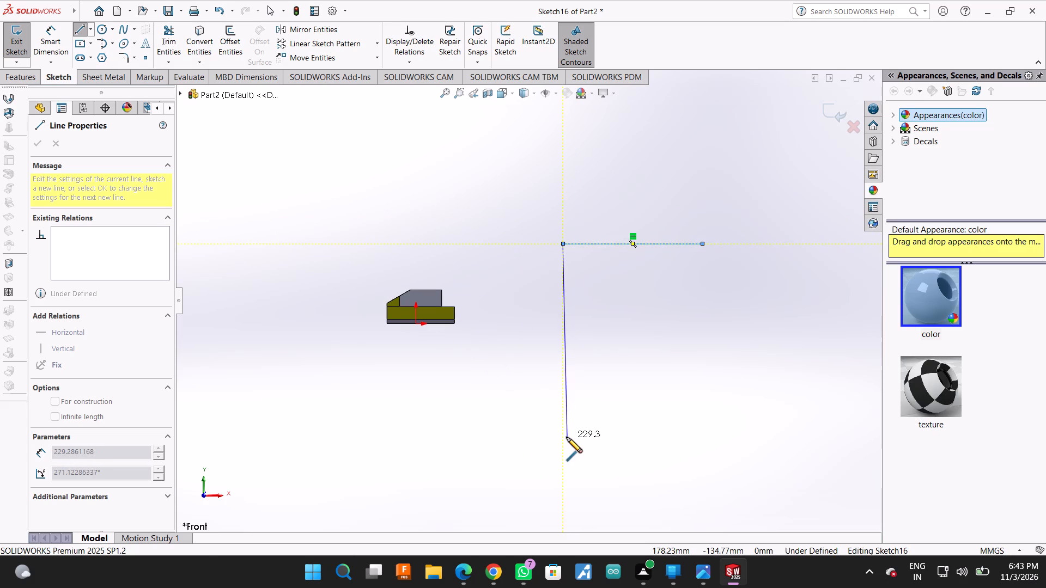
pyautogui.click(561, 440)
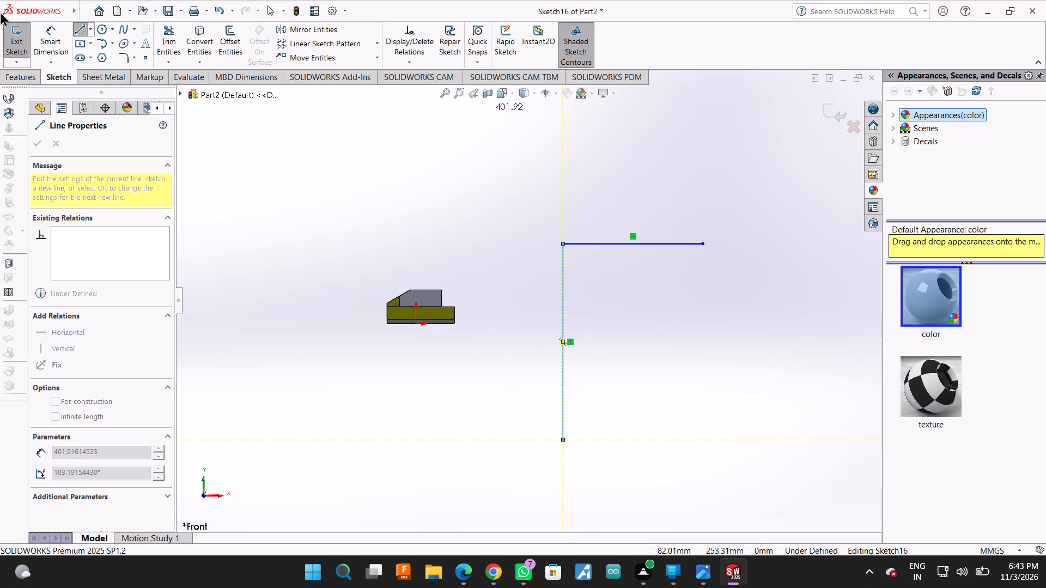
# Trim away the horizontal line, keeping only the vertical one.
pyautogui.click(160, 30)
pyautogui.moveTo(613, 206); pyautogui.dragTo(647, 287)
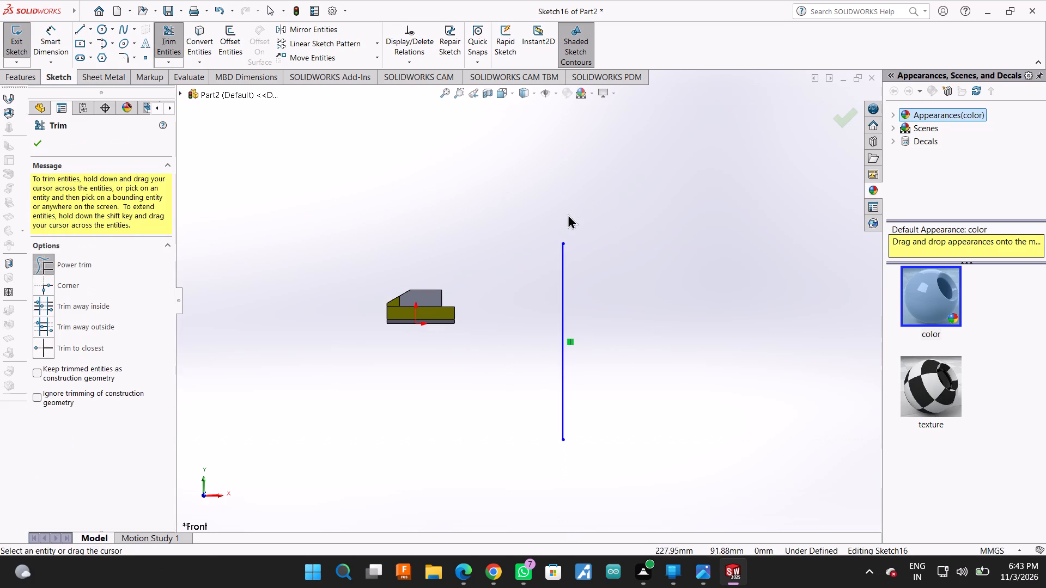
# From the vertical line's lower end, draw a chain about 359 mm across, 225 mm up and back to just short of the vertical line.
pyautogui.click(76, 34)
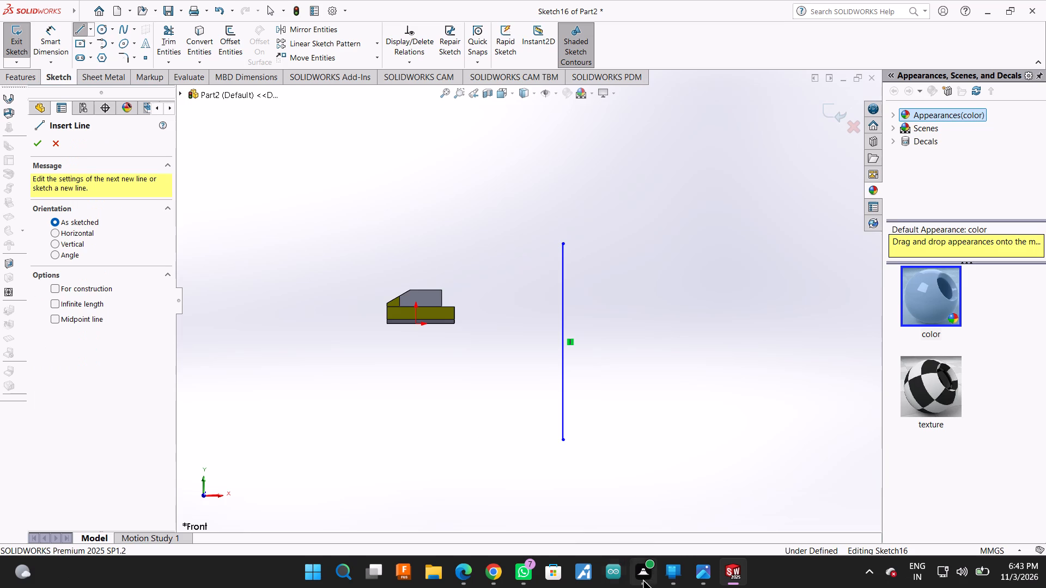
pyautogui.click(566, 441)
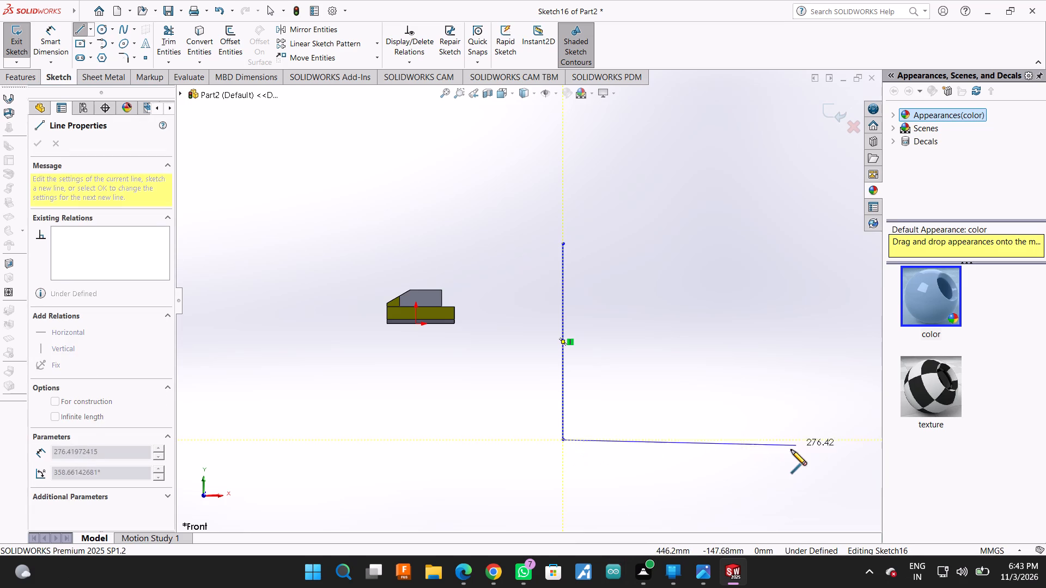
pyautogui.click(866, 441)
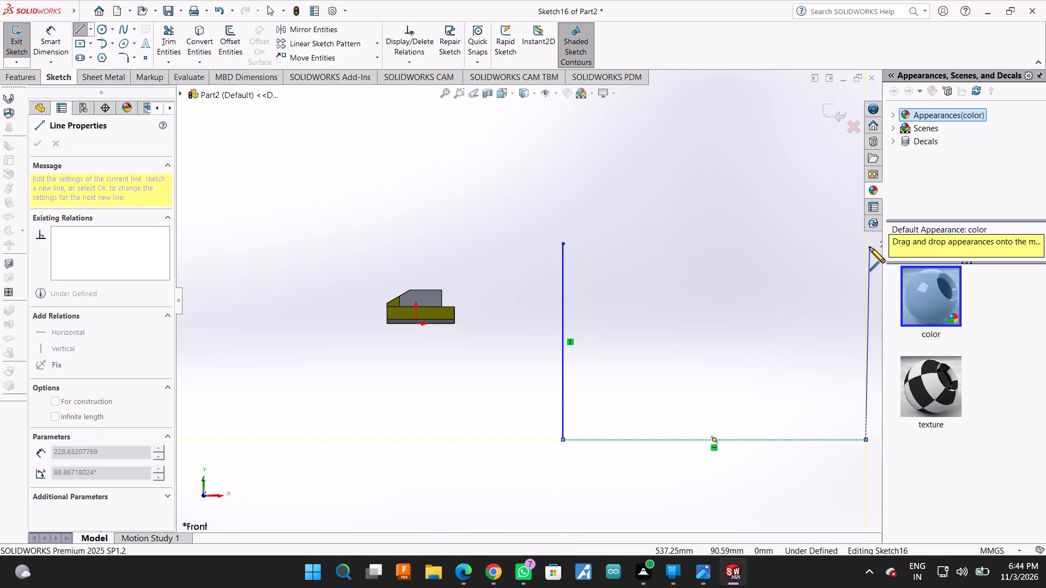
pyautogui.scroll(2, 869, 247)
pyautogui.scroll(-1, 863, 243)
pyautogui.scroll(-1, 691, 291)
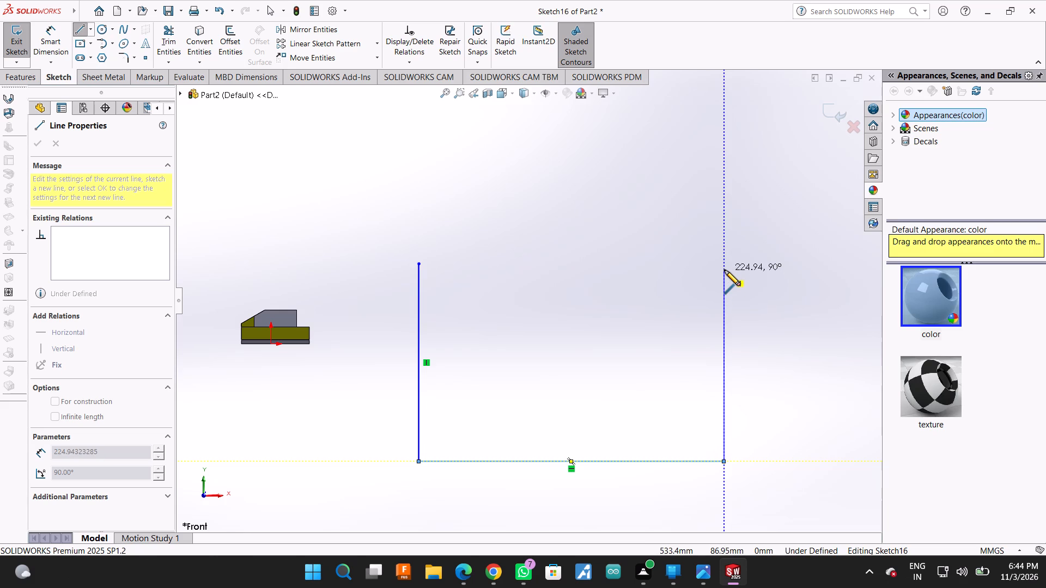
pyautogui.click(725, 270)
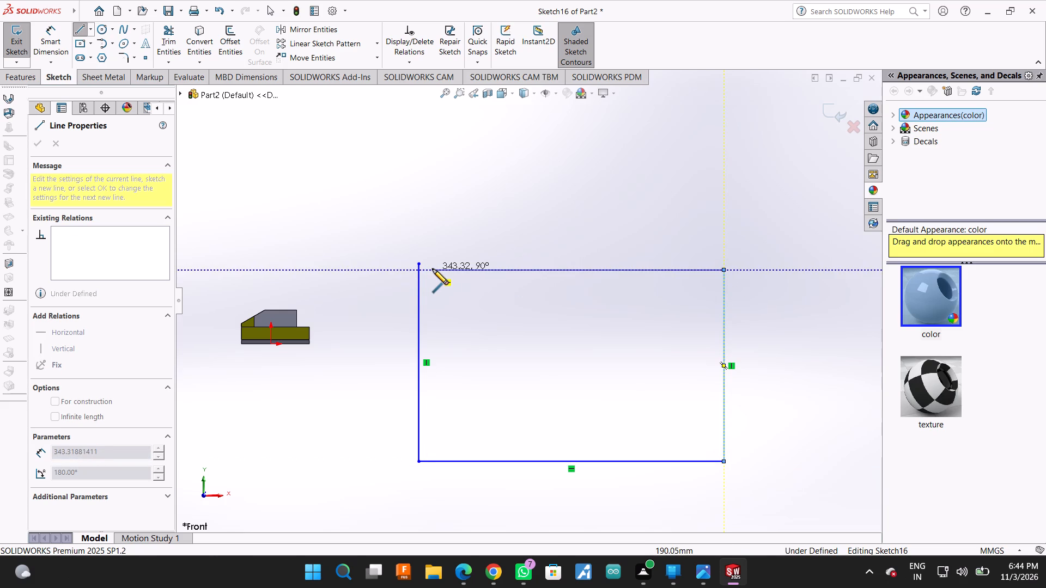
pyautogui.click(425, 269)
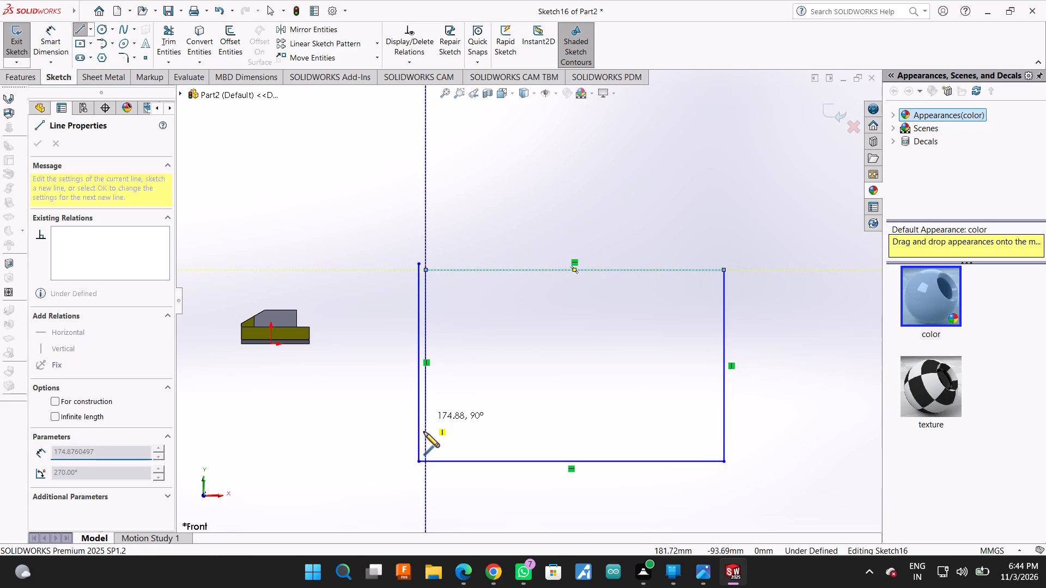
# Continue the line chain as two more rectangular spiral turns nested inside the outer one, with bottom sides about 340 mm and 325 mm long.
pyautogui.click(422, 452)
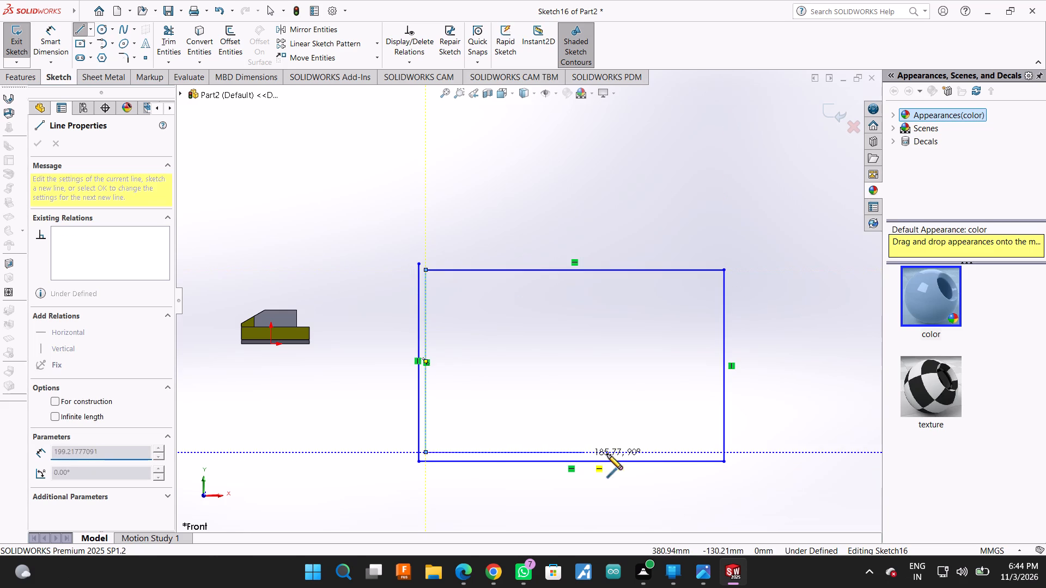
pyautogui.click(715, 449)
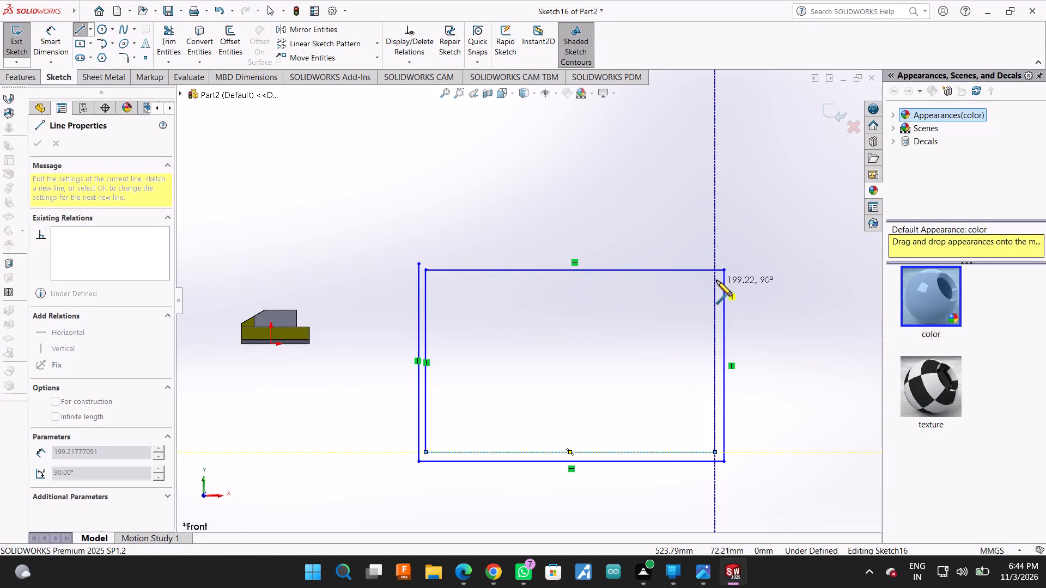
pyautogui.click(716, 278)
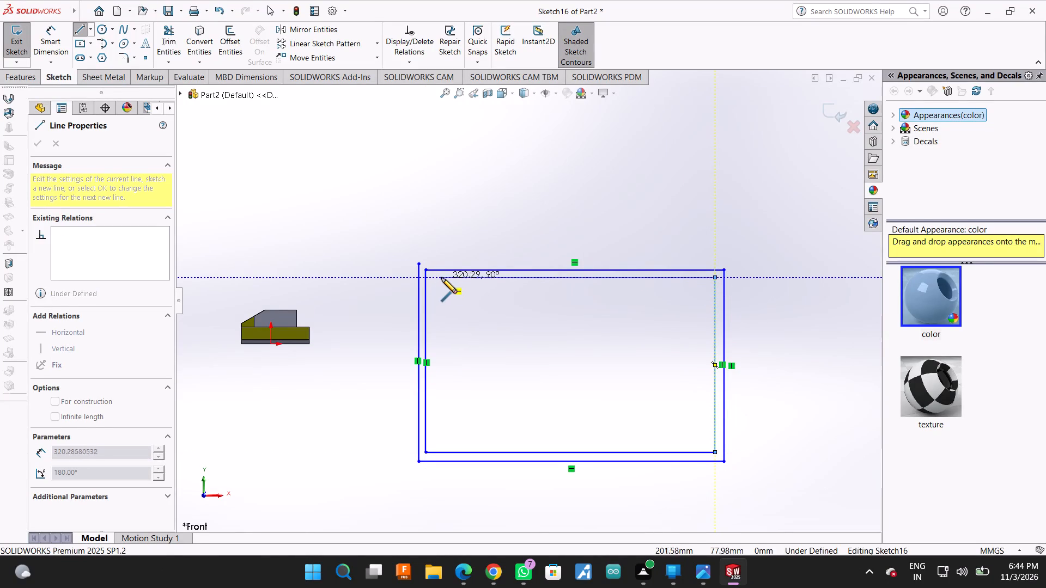
pyautogui.click(429, 278)
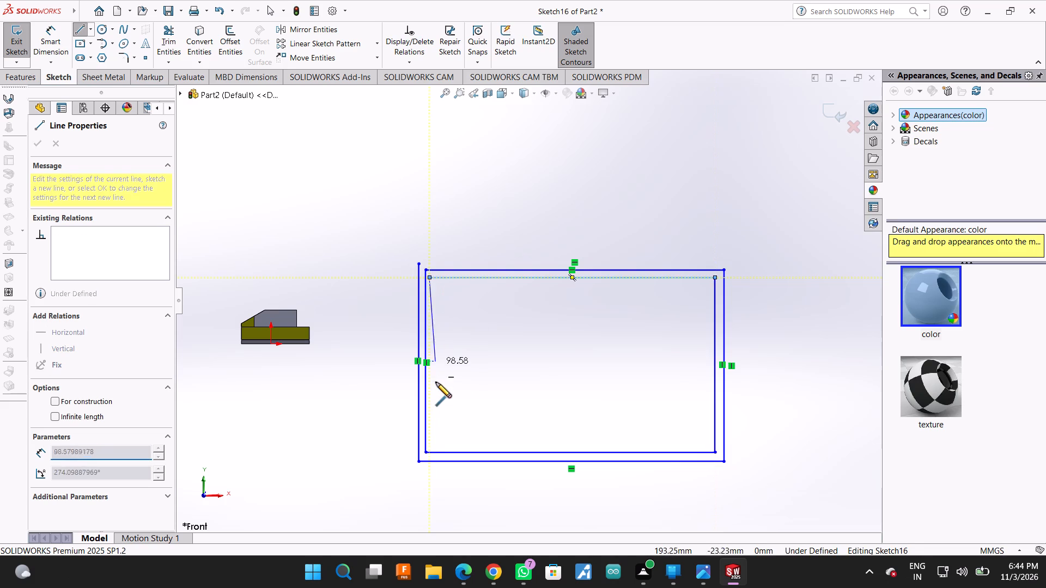
pyautogui.click(431, 446)
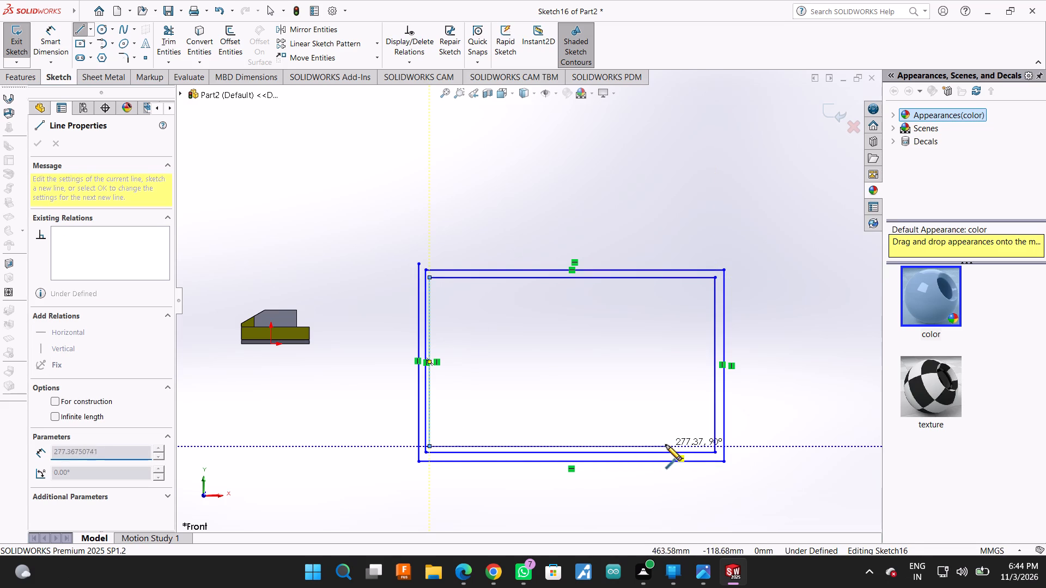
pyautogui.click(707, 444)
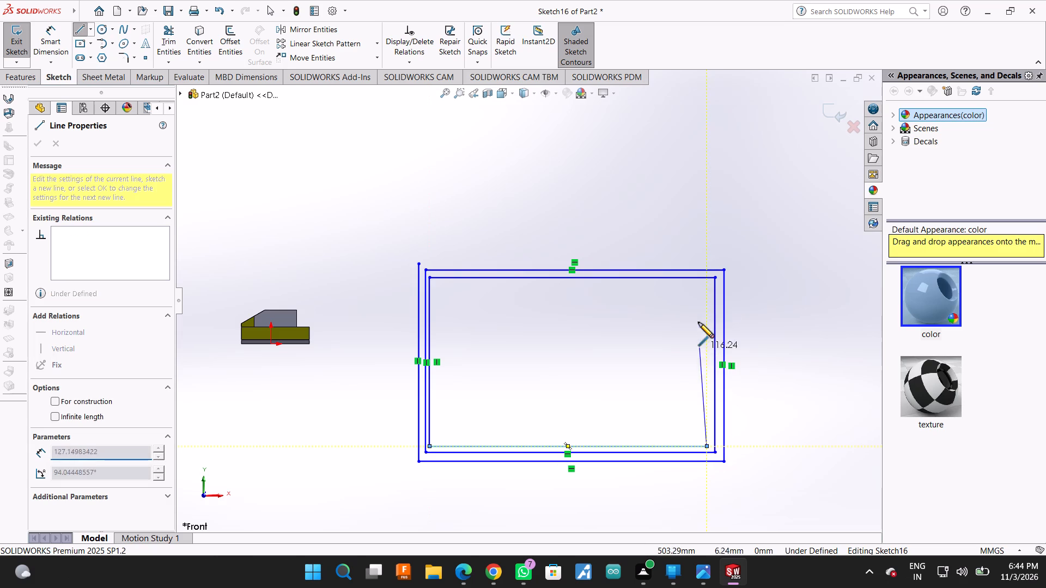
pyautogui.click(705, 285)
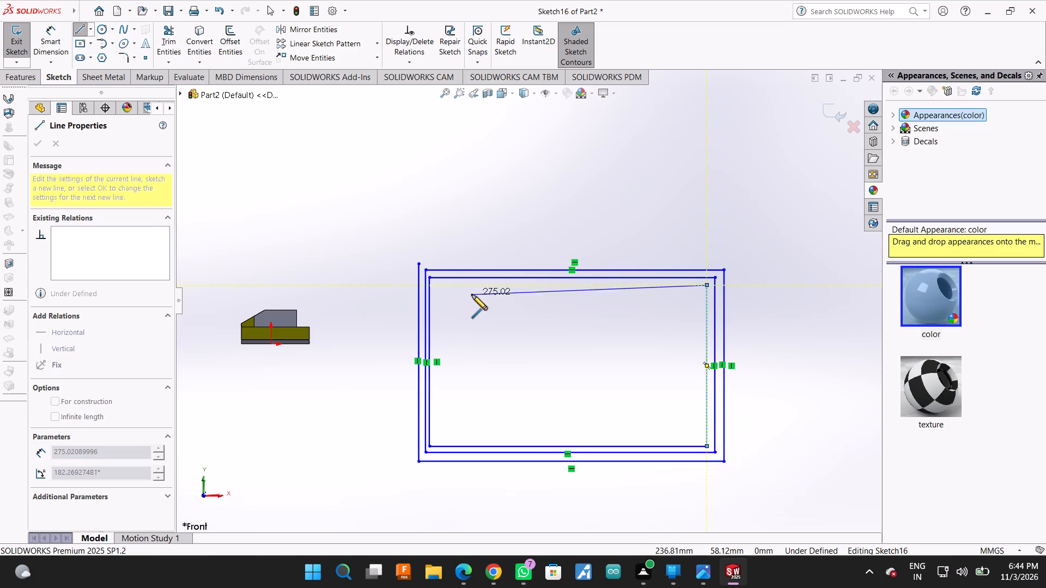
pyautogui.click(435, 286)
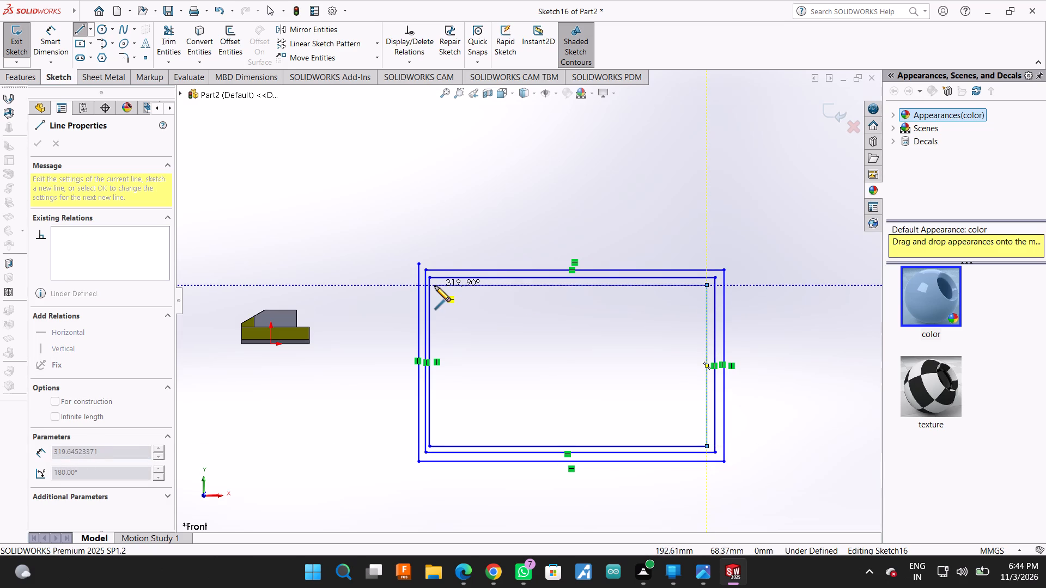
# Add two further rectangular turns spiralling inward, with bottom sides about 305 mm and 287 mm long.
pyautogui.click(434, 438)
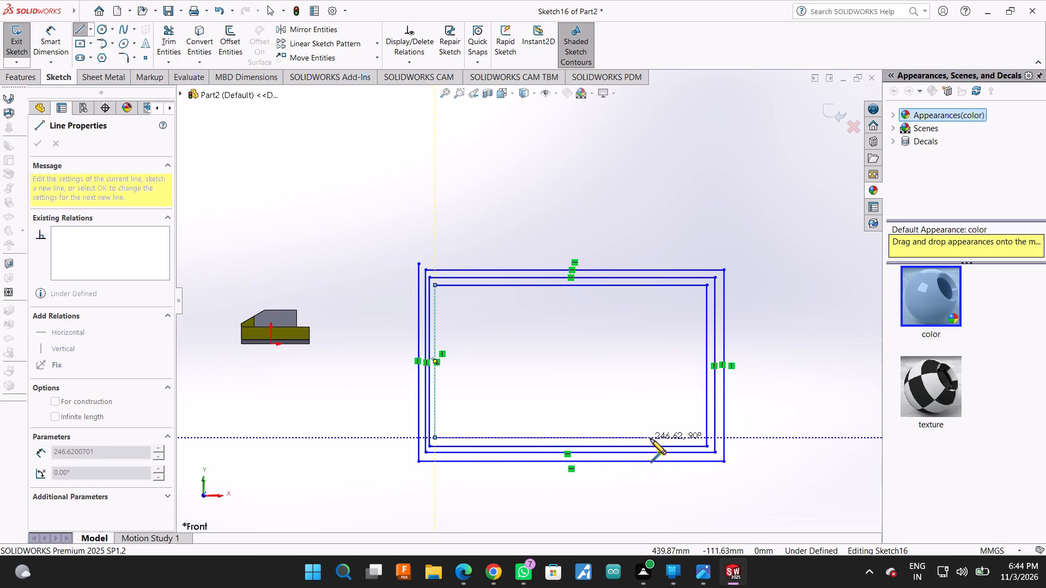
pyautogui.click(695, 436)
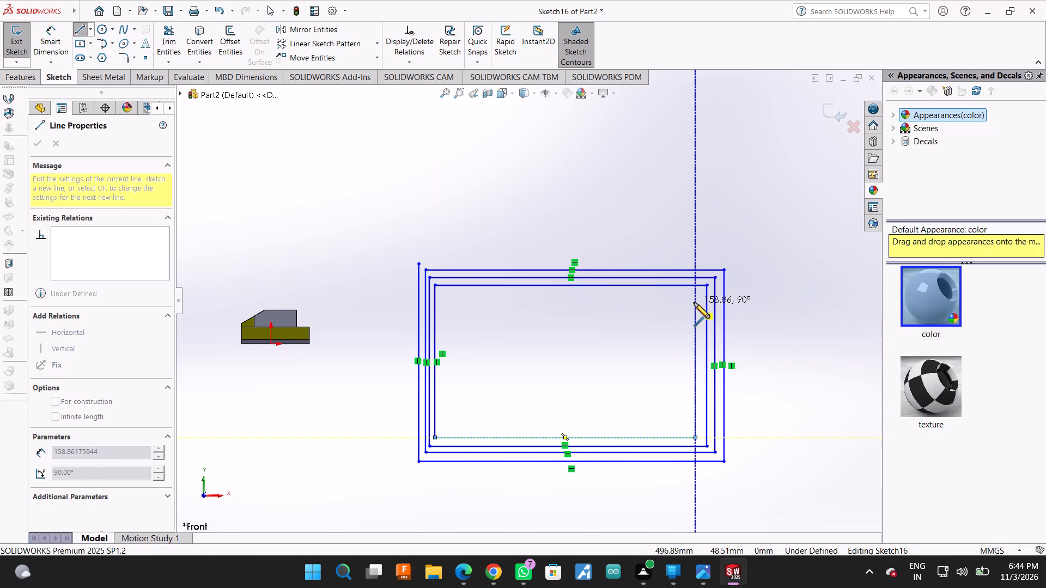
pyautogui.click(695, 296)
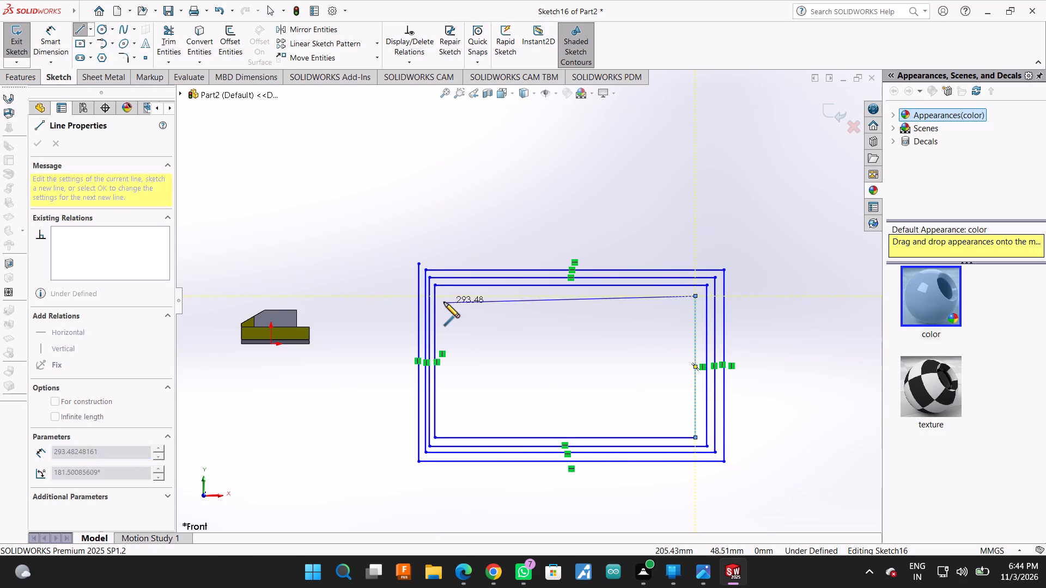
pyautogui.click(440, 293)
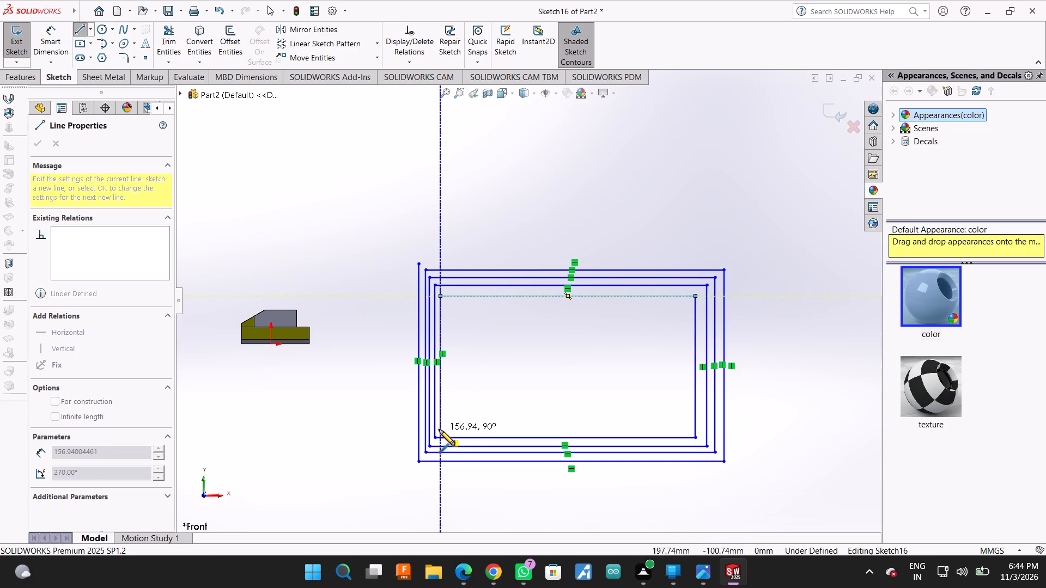
pyautogui.click(439, 430)
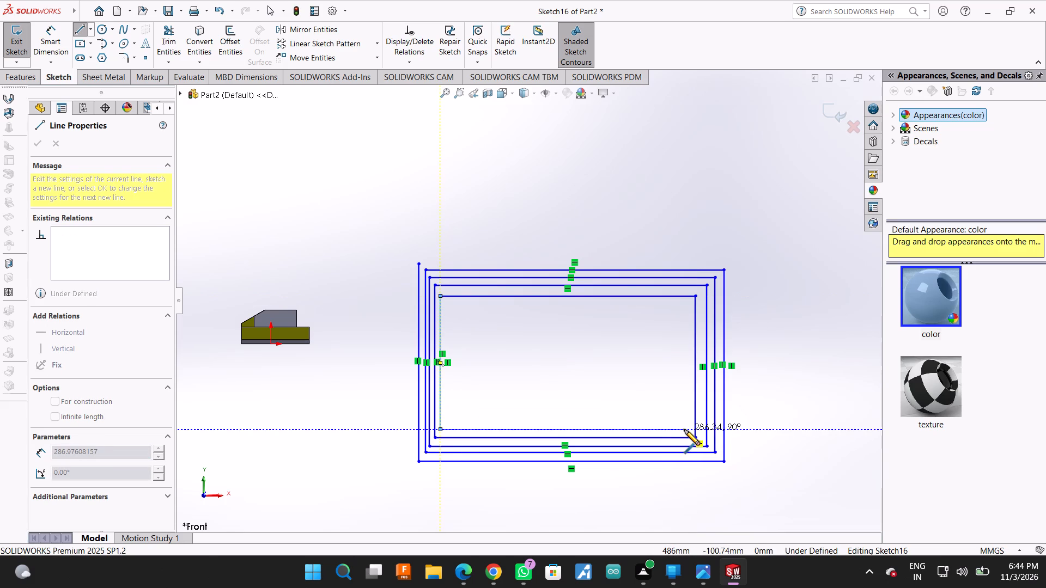
pyautogui.click(684, 430)
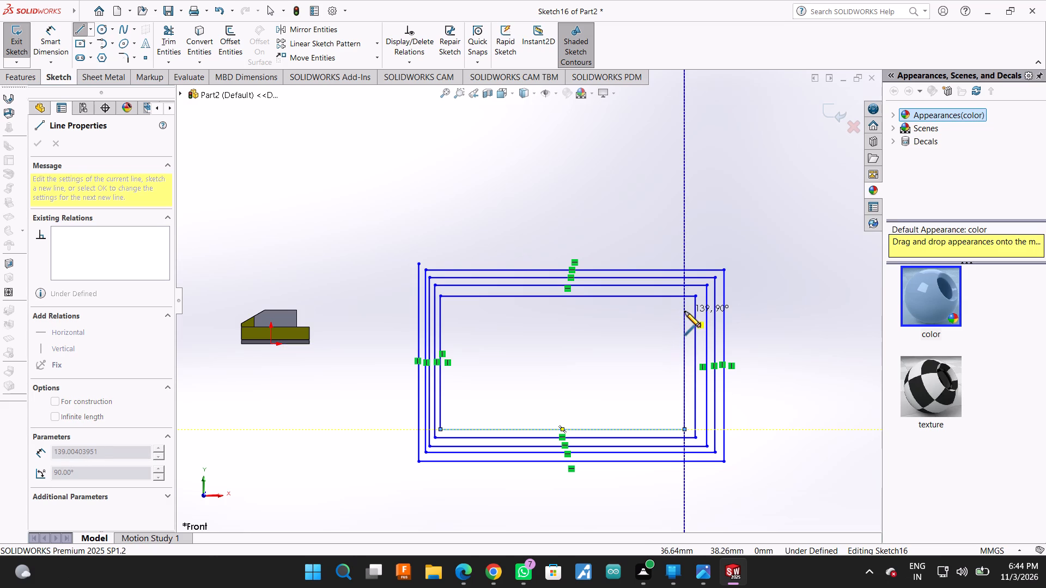
pyautogui.click(685, 305)
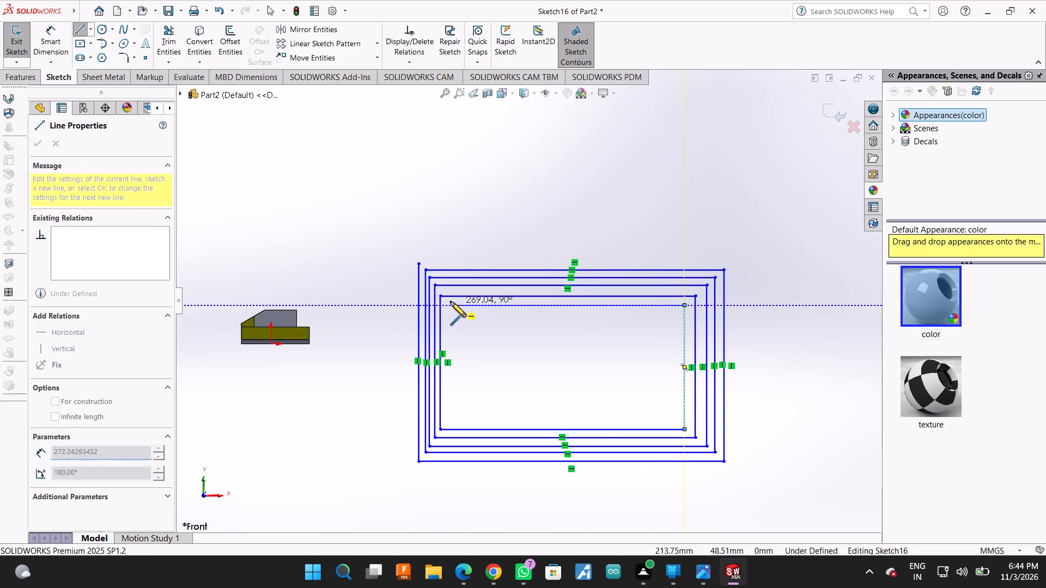
pyautogui.click(446, 304)
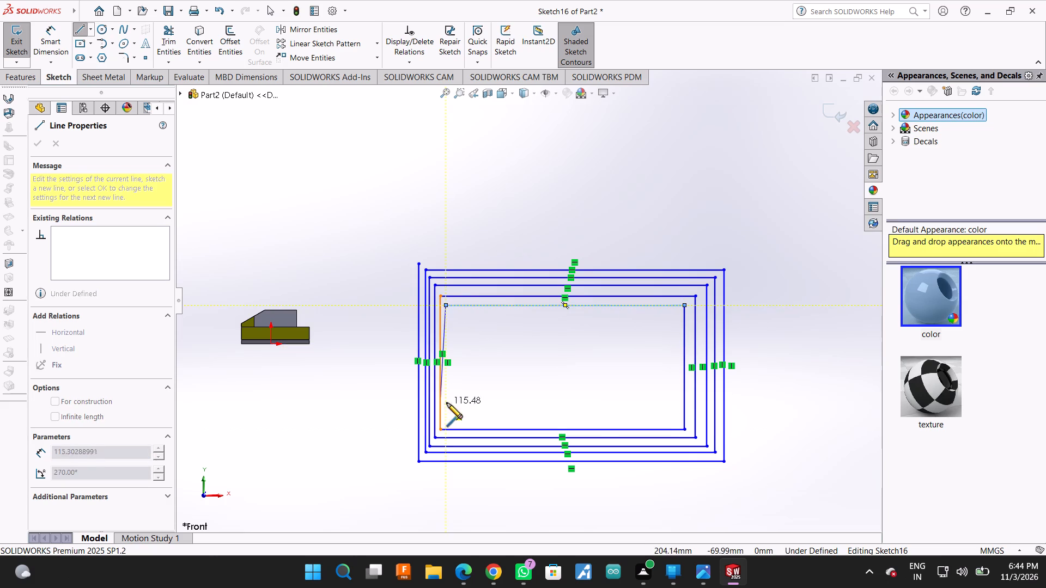
# Finish the spiral's open left side at about 140 mm, then add another inward turn with a bottom side about 272 mm long.
pyautogui.scroll(-5, 447, 403)
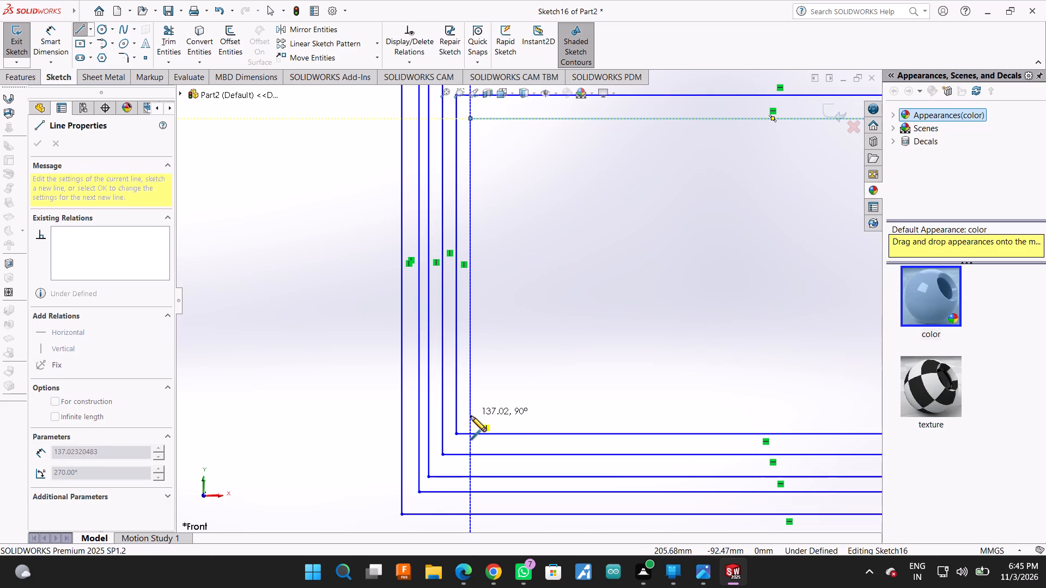
pyautogui.click(470, 420)
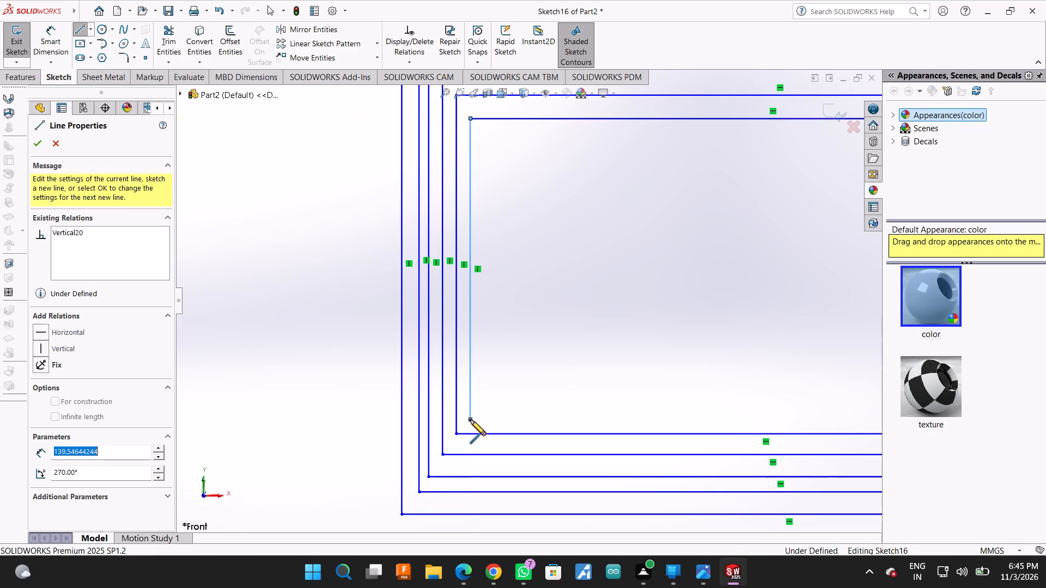
pyautogui.scroll(5, 470, 420)
pyautogui.scroll(-2, 655, 367)
pyautogui.scroll(-2, 709, 311)
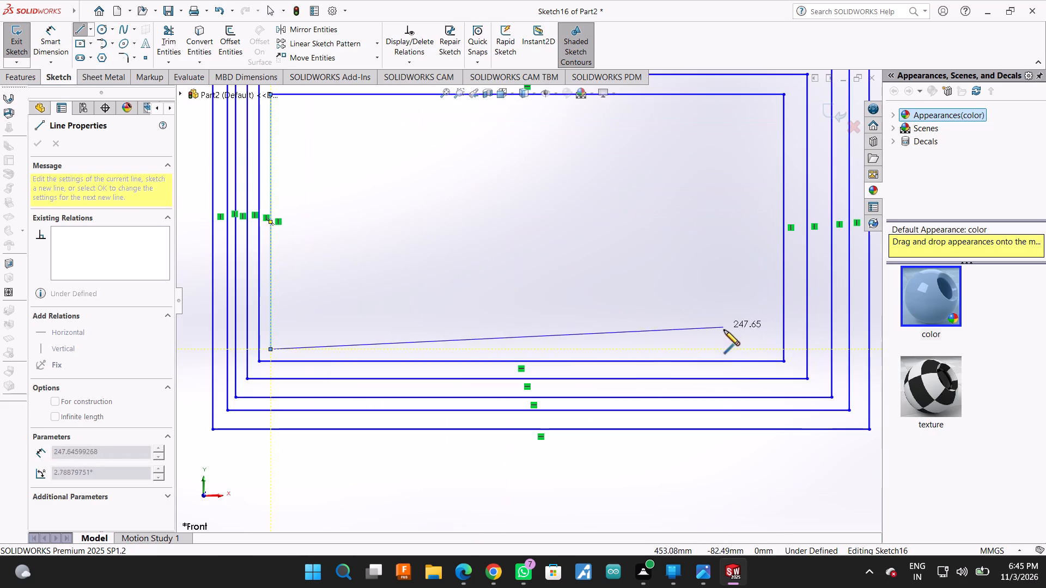
pyautogui.click(769, 351)
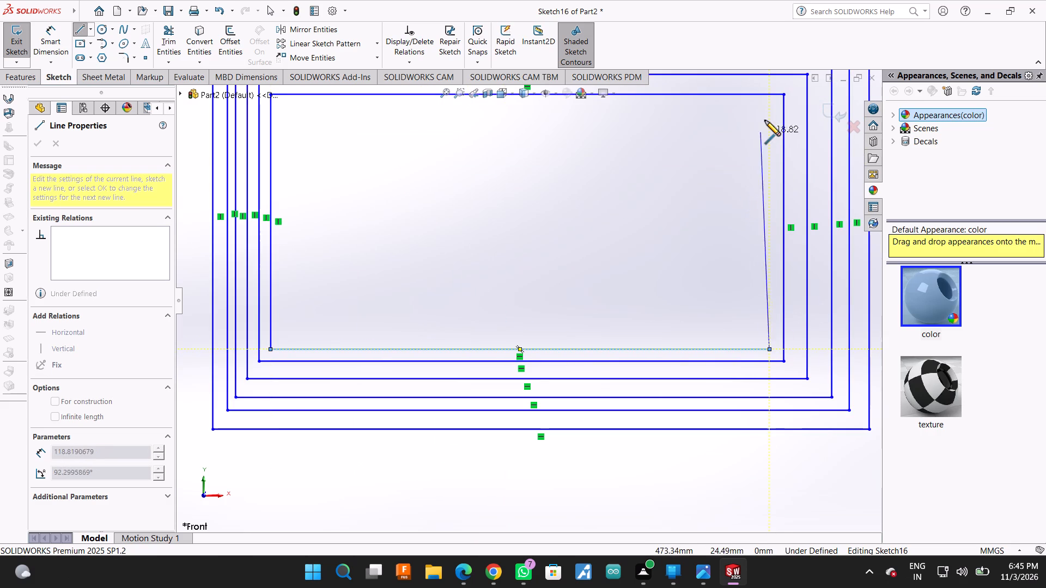
pyautogui.click(768, 107)
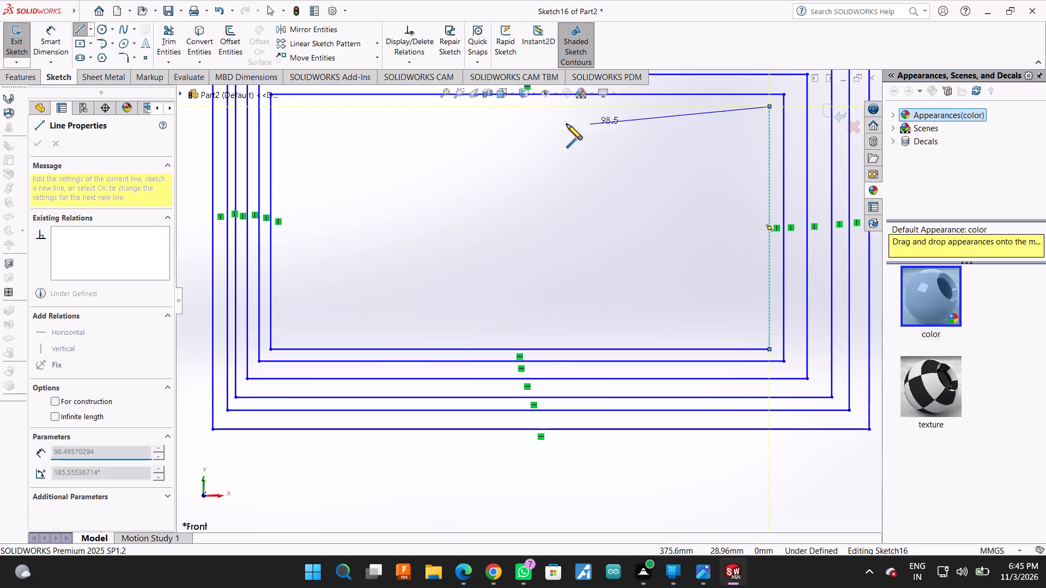
pyautogui.click(278, 104)
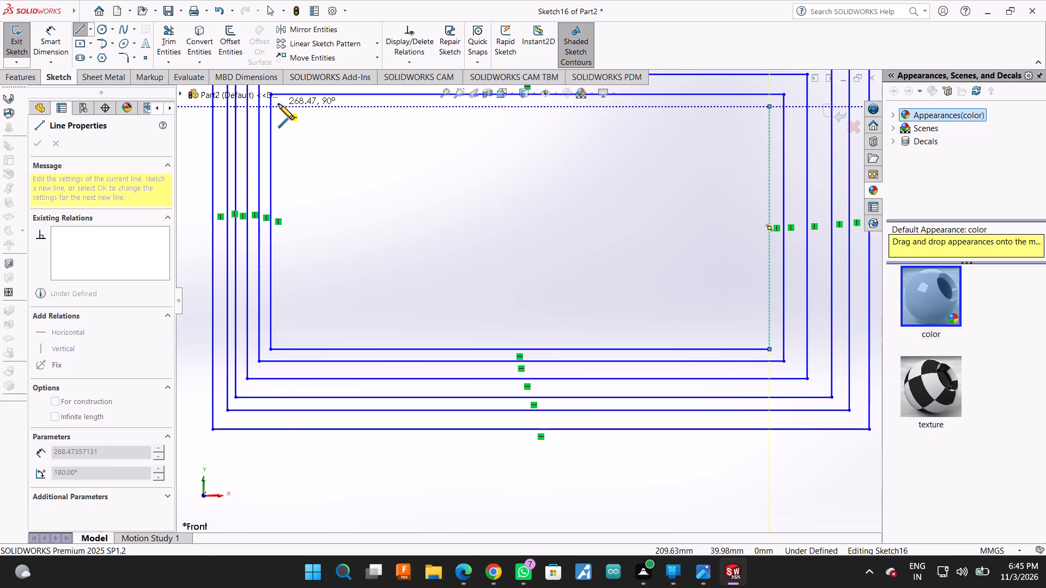
pyautogui.click(276, 338)
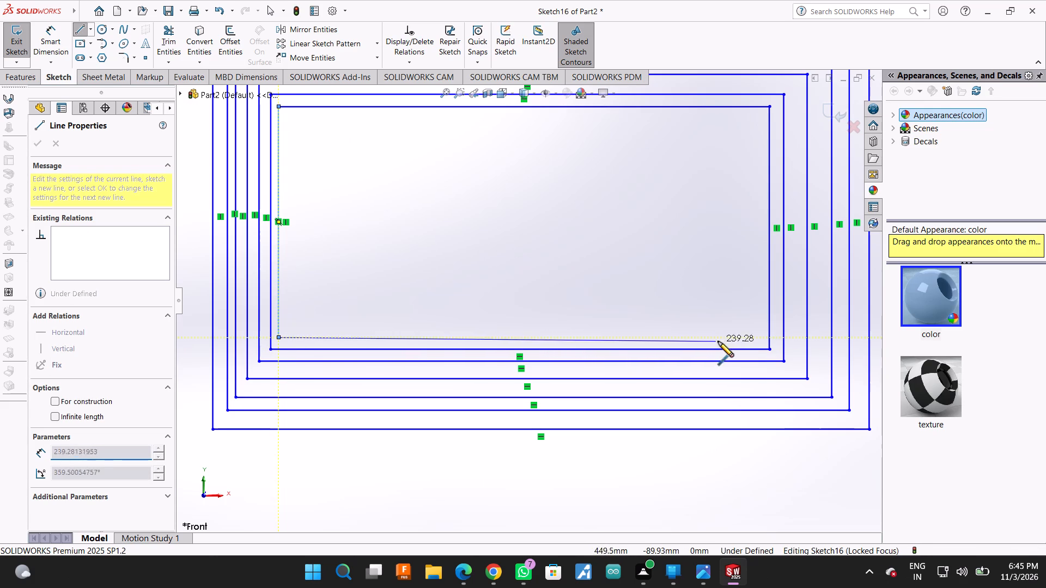
# Continue the line chain with two more rectangular turns nested inward, with left sides about 112 mm and 98 mm high.
pyautogui.click(757, 337)
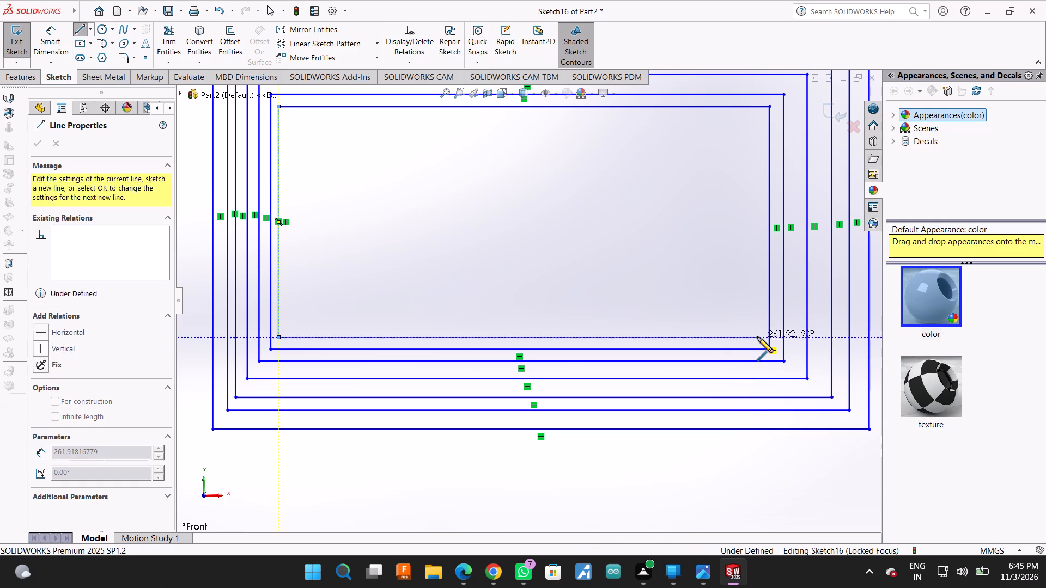
pyautogui.click(757, 118)
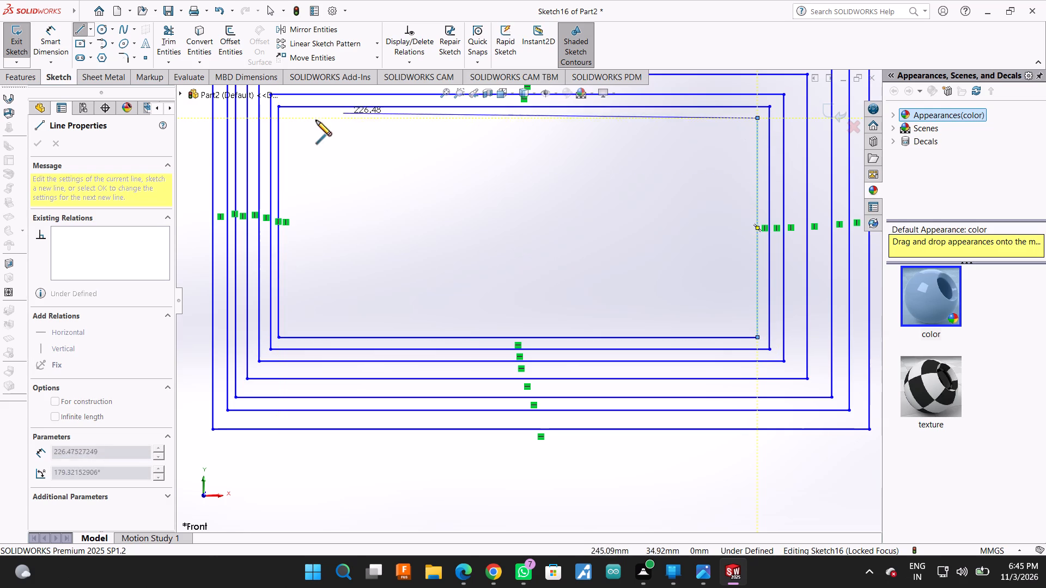
pyautogui.click(286, 117)
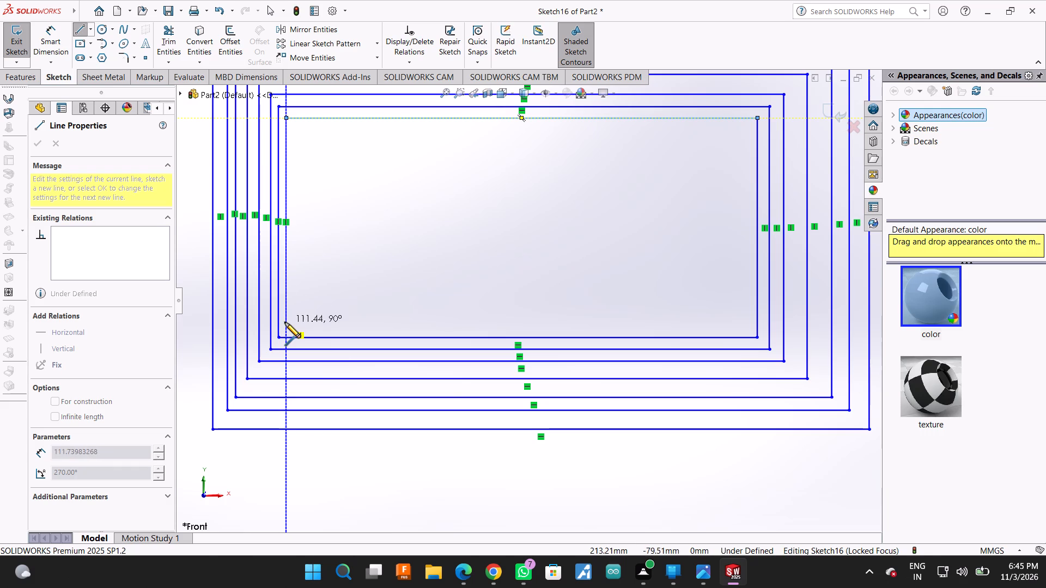
pyautogui.click(285, 322)
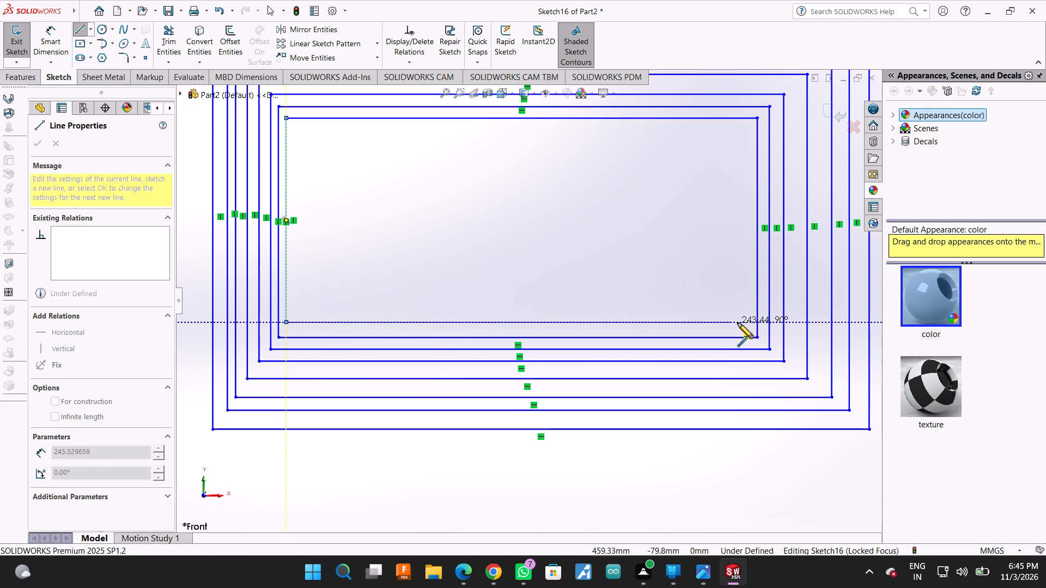
pyautogui.click(747, 321)
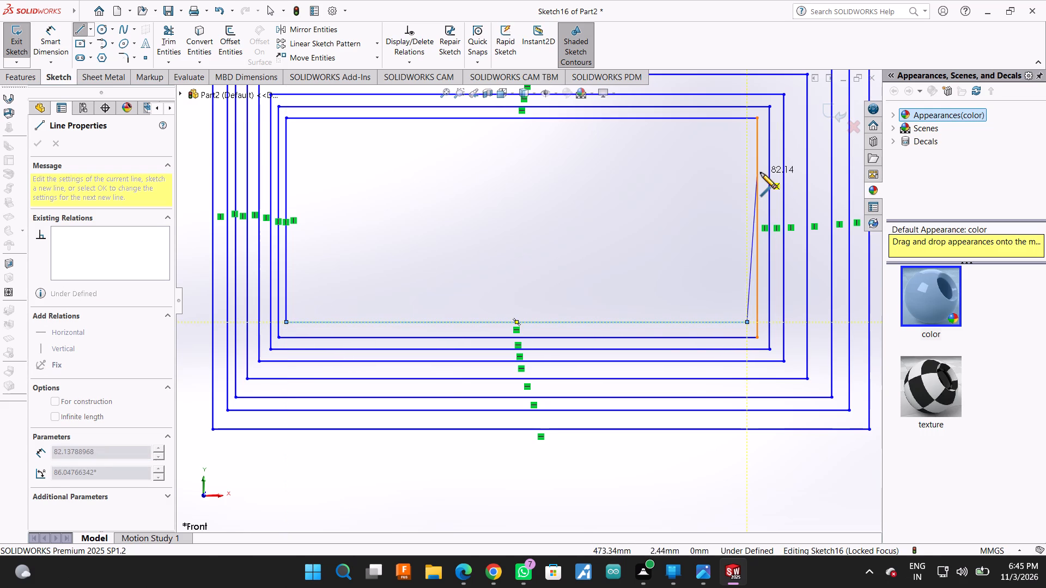
pyautogui.click(744, 131)
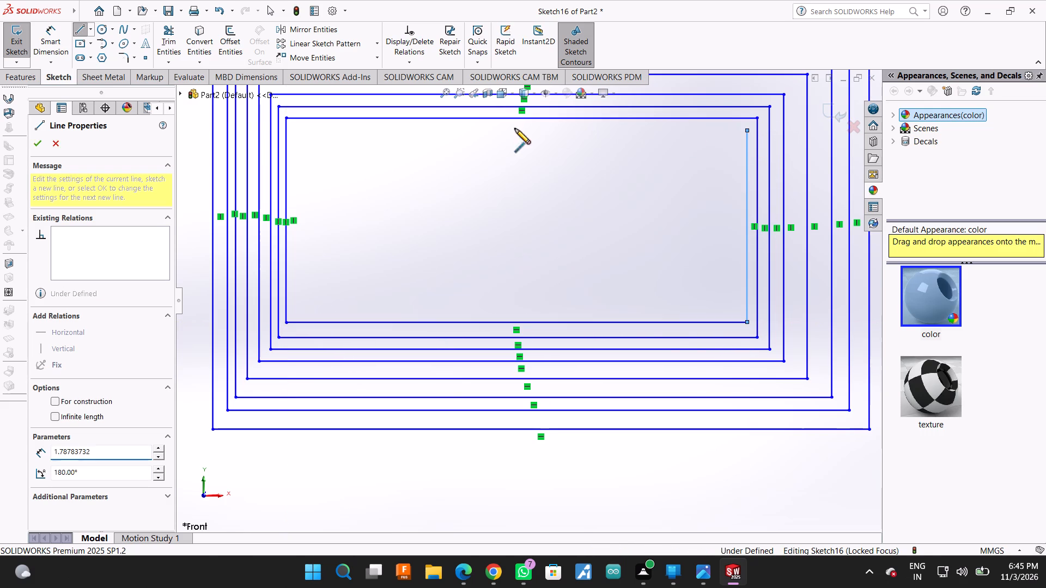
pyautogui.click(293, 131)
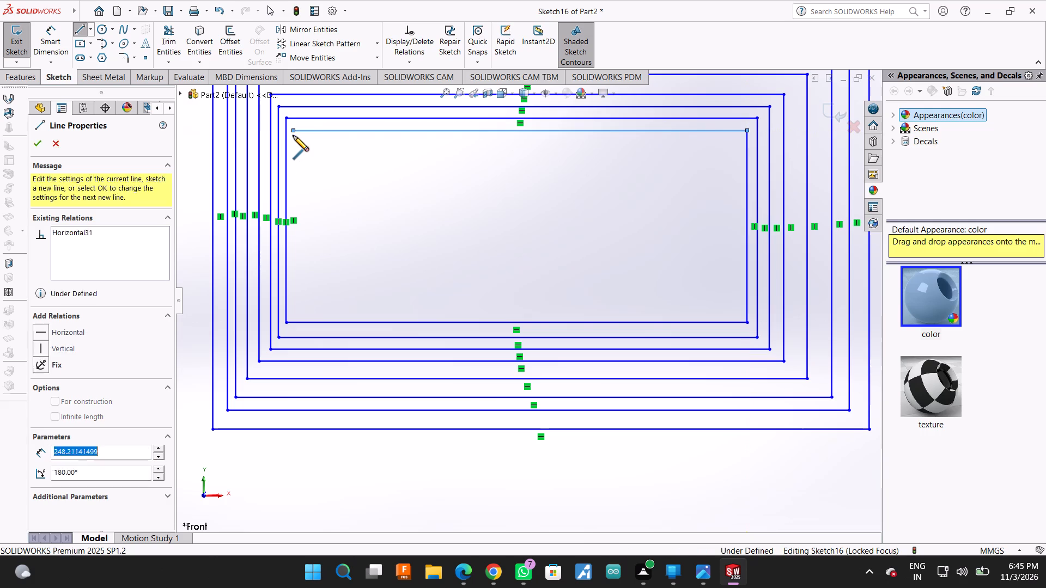
pyautogui.click(291, 311)
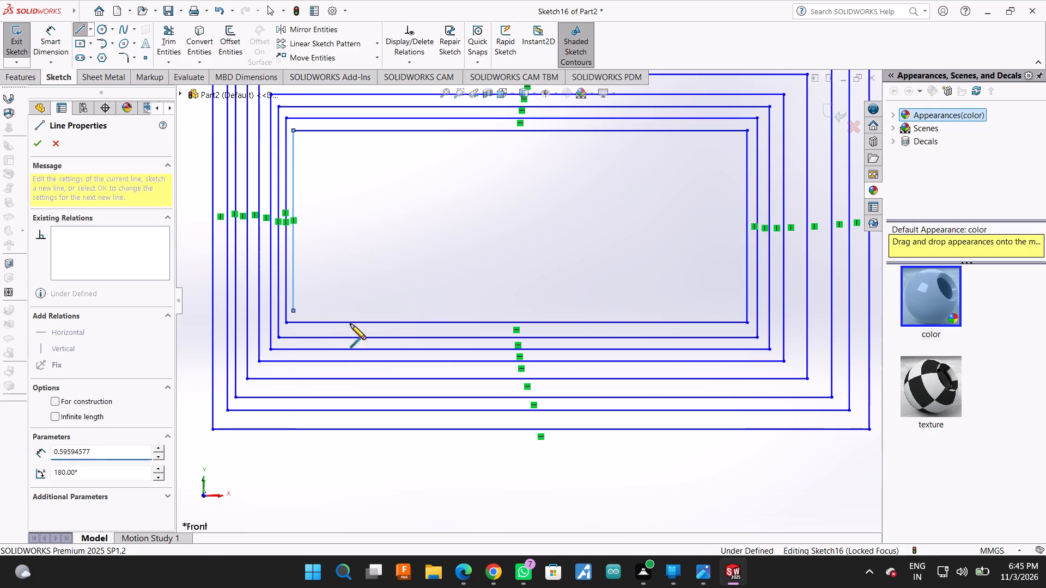
# Add two further rectangular turns spiralling inward, with bottom sides about 245 mm and 238 mm long.
pyautogui.click(741, 312)
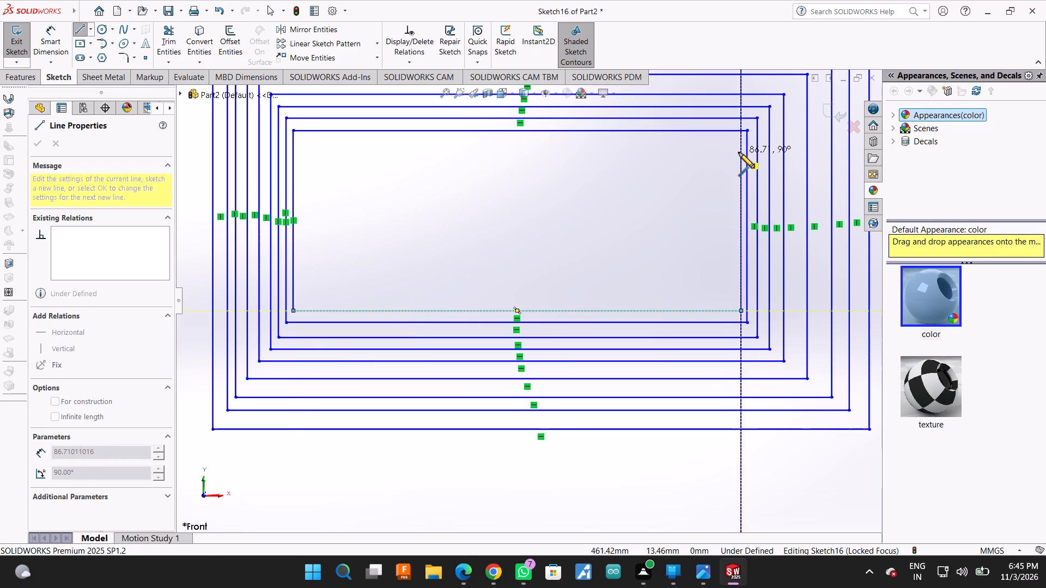
pyautogui.click(740, 143)
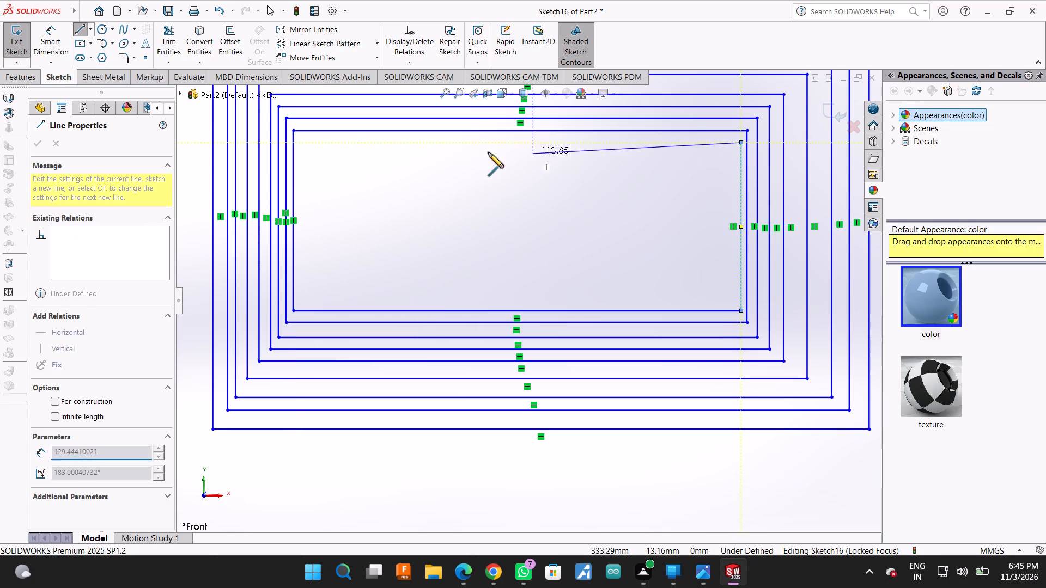
pyautogui.click(299, 142)
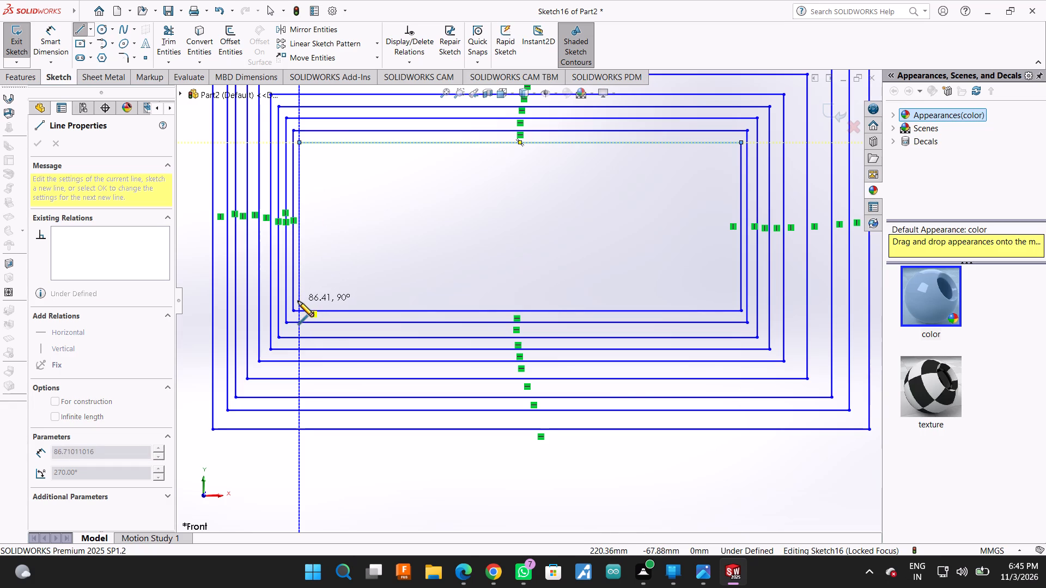
pyautogui.click(298, 301)
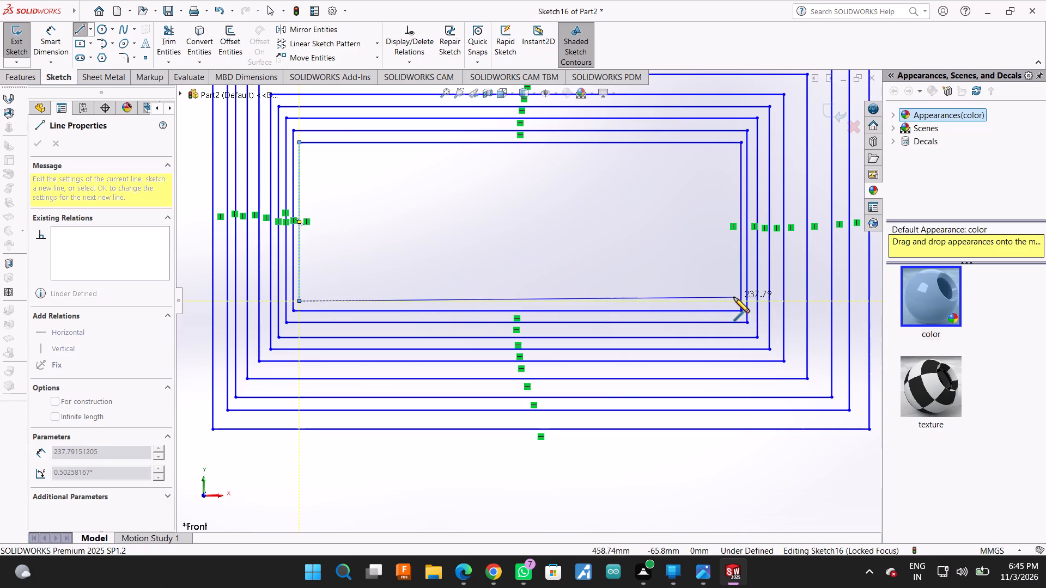
pyautogui.click(734, 302)
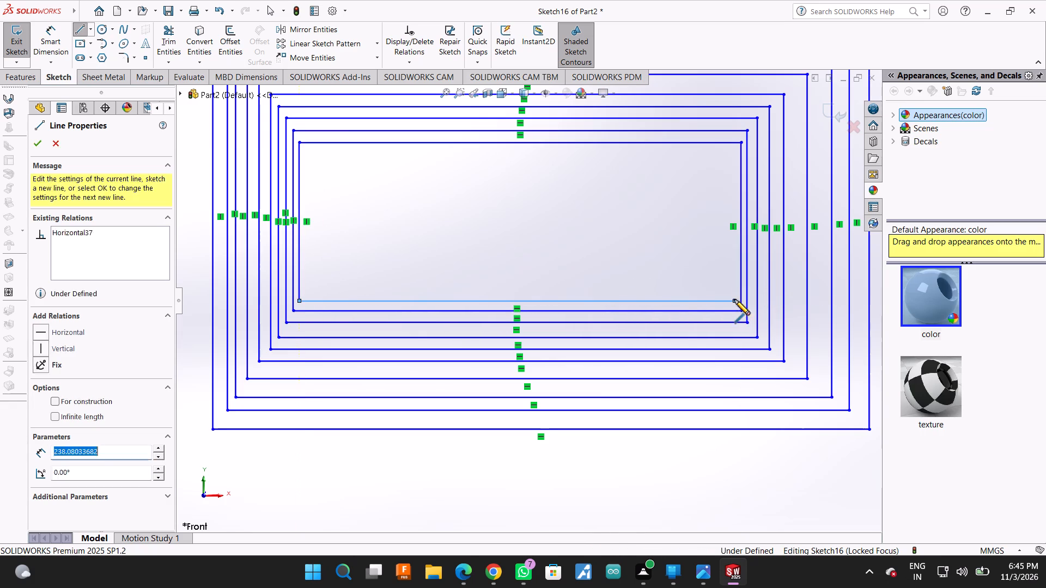
pyautogui.click(736, 153)
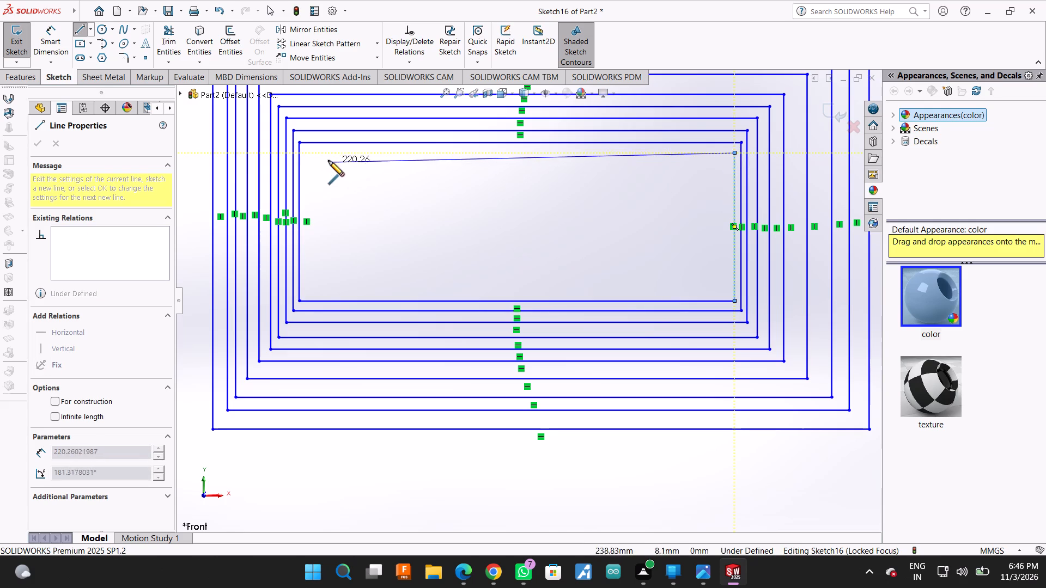
pyautogui.click(305, 155)
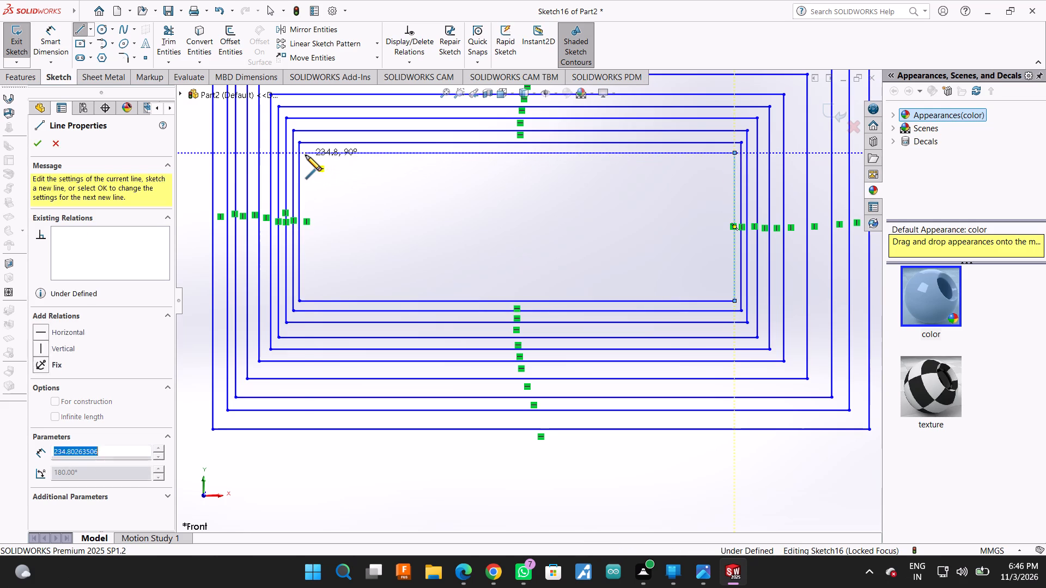
pyautogui.click(304, 290)
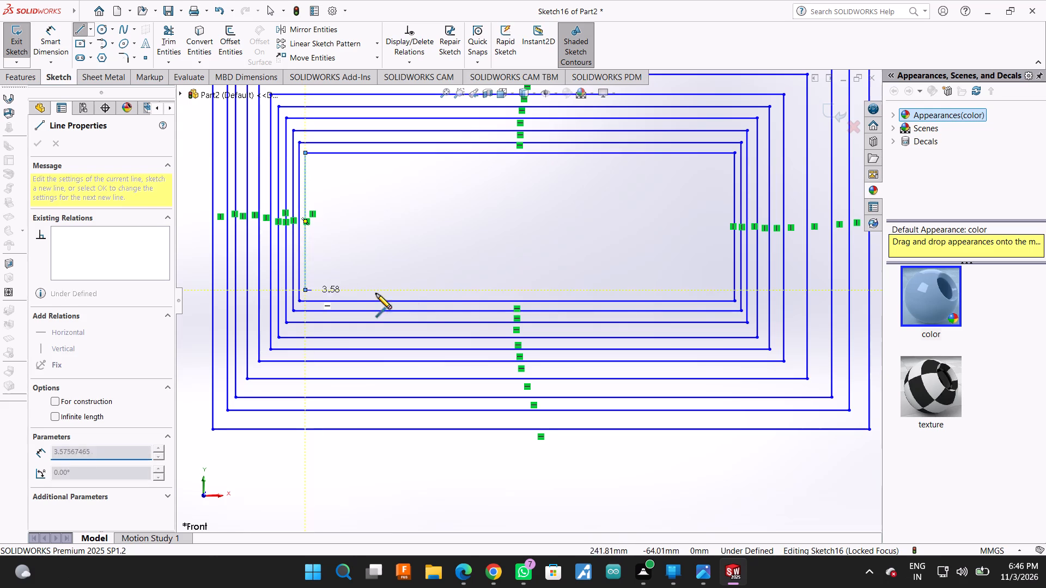
# Add three more rectangular turns inside the spiral, with bottom sides about 229 mm, 220 mm and 210 mm long.
pyautogui.click(726, 288)
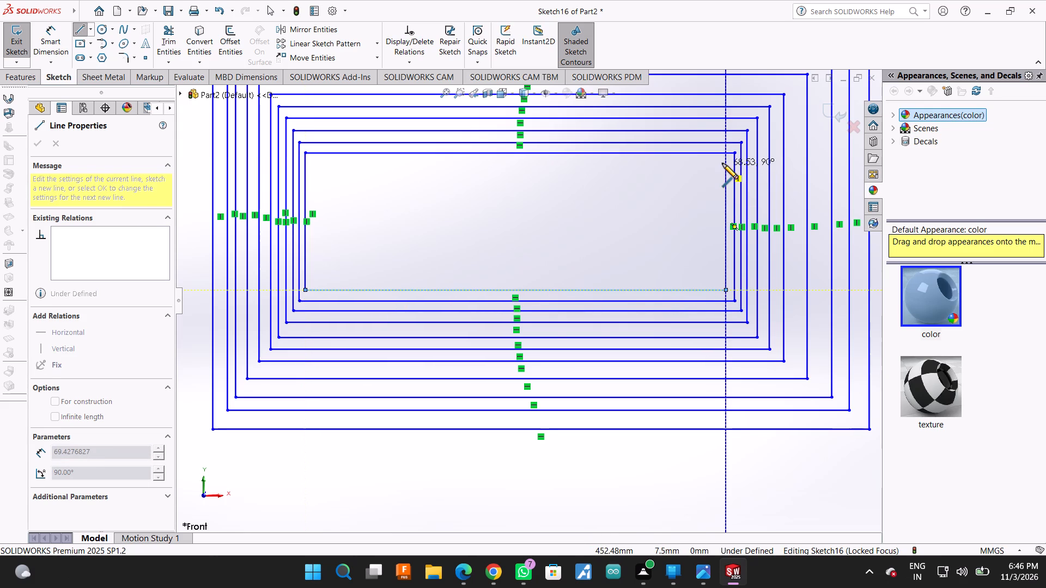
pyautogui.click(722, 163)
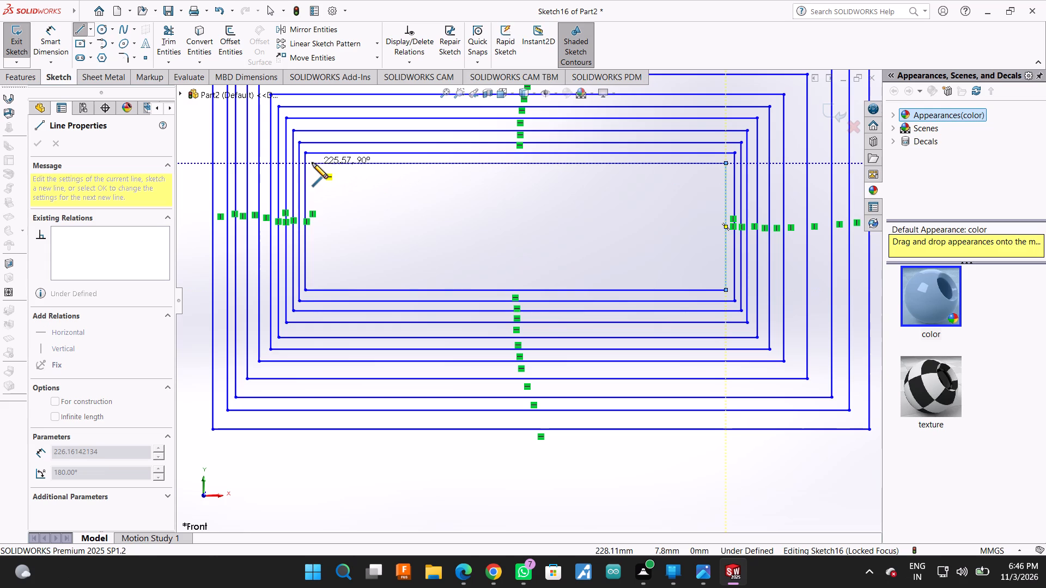
pyautogui.click(312, 163)
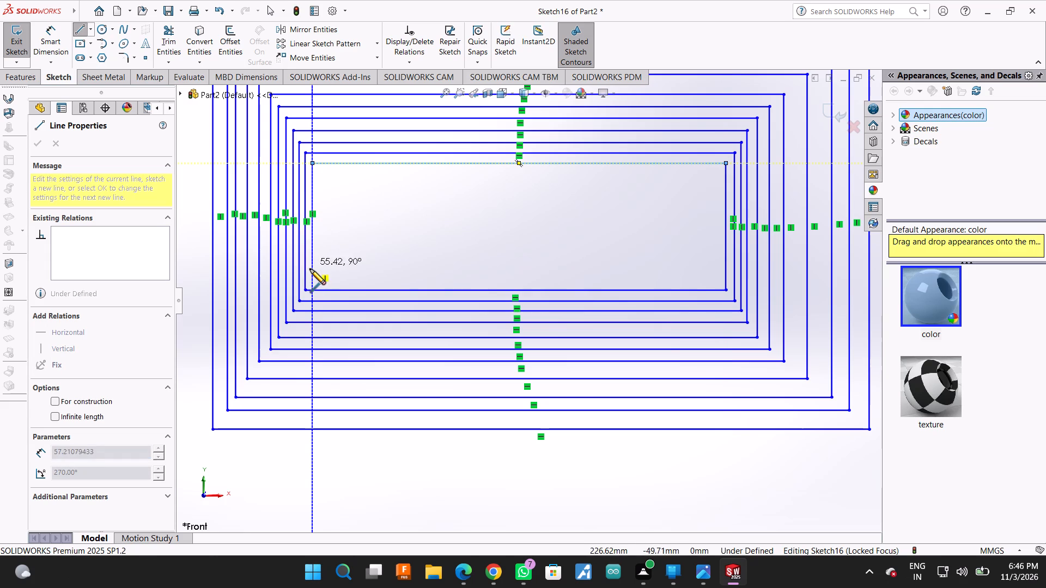
pyautogui.click(310, 278)
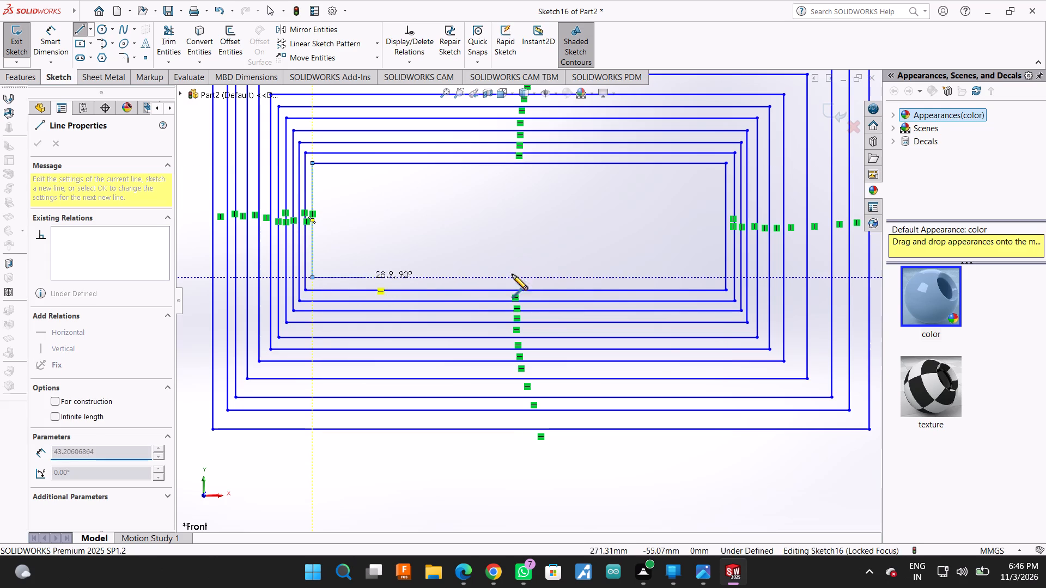
pyautogui.click(714, 278)
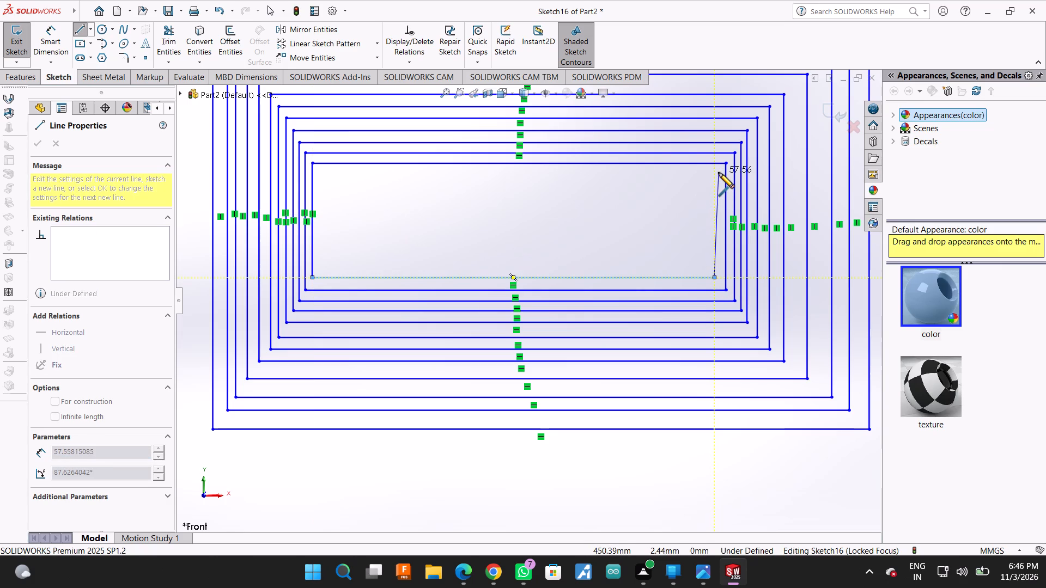
pyautogui.click(715, 172)
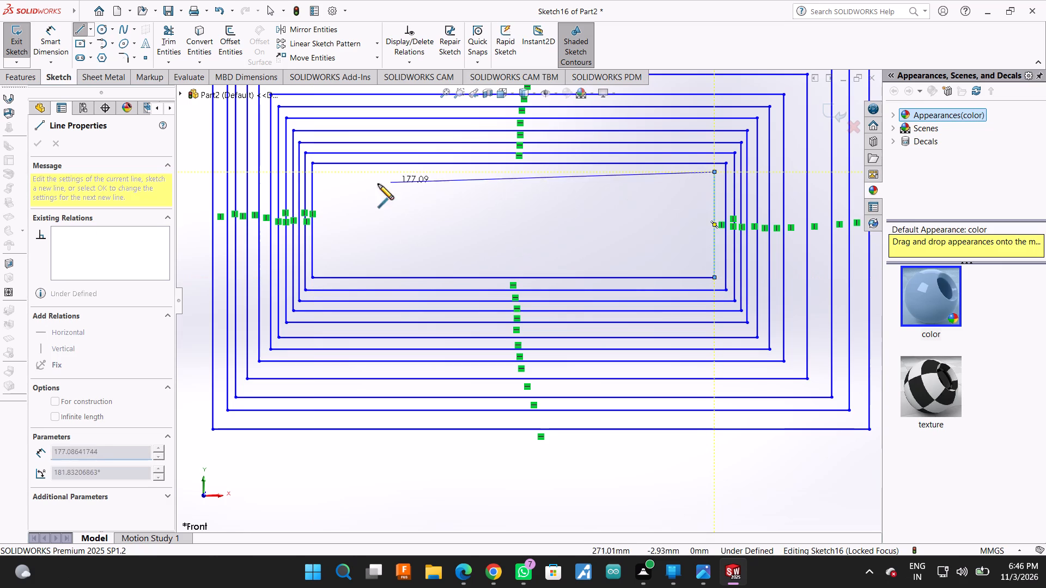
pyautogui.click(319, 175)
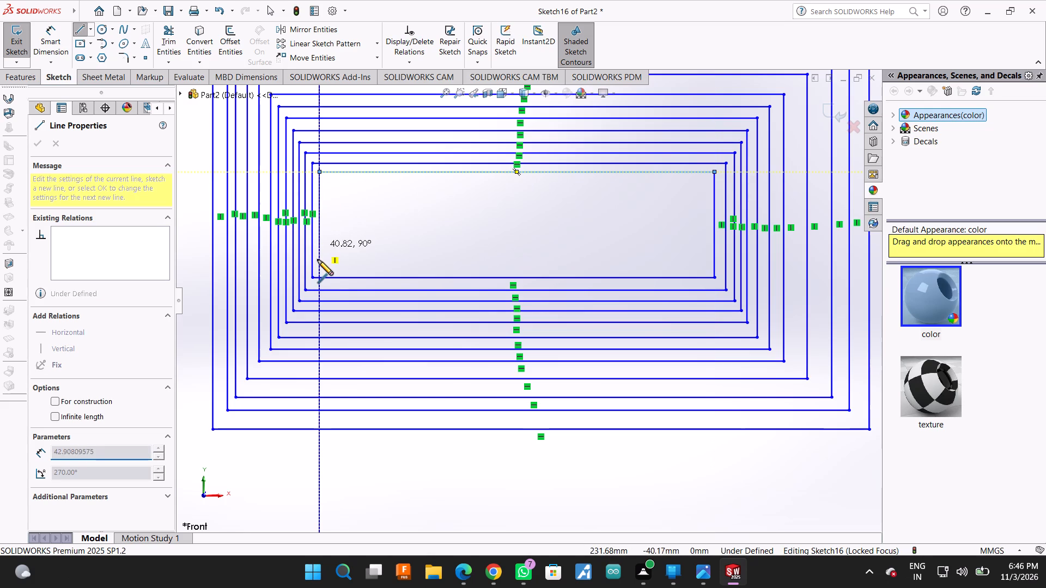
pyautogui.click(318, 267)
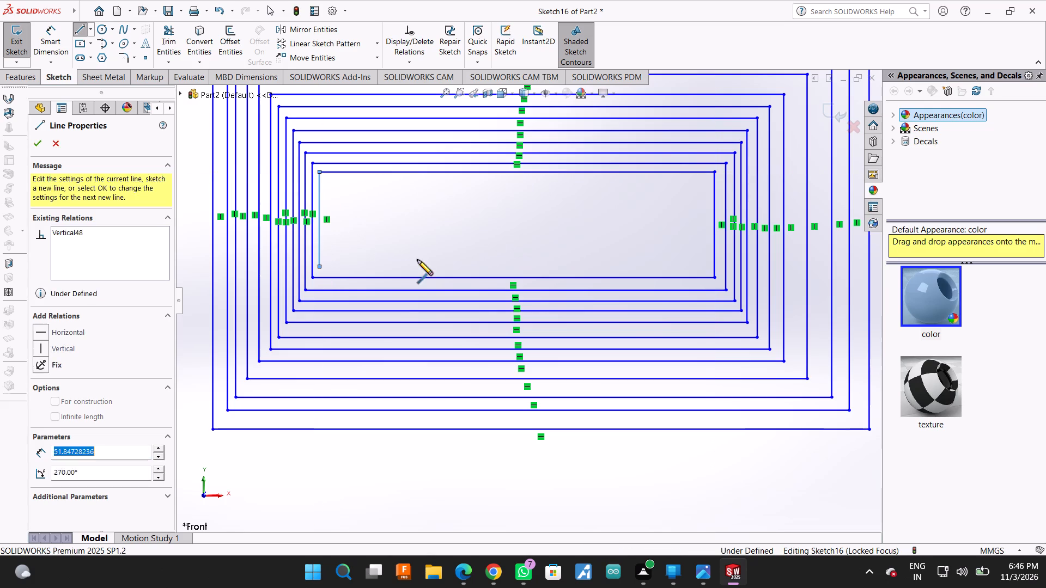
pyautogui.click(704, 268)
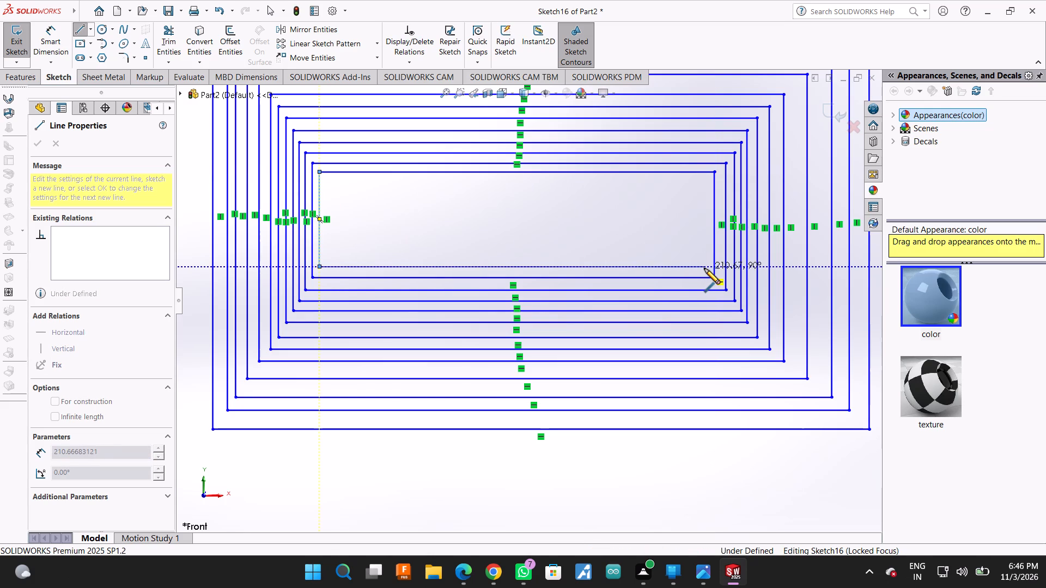
pyautogui.click(703, 182)
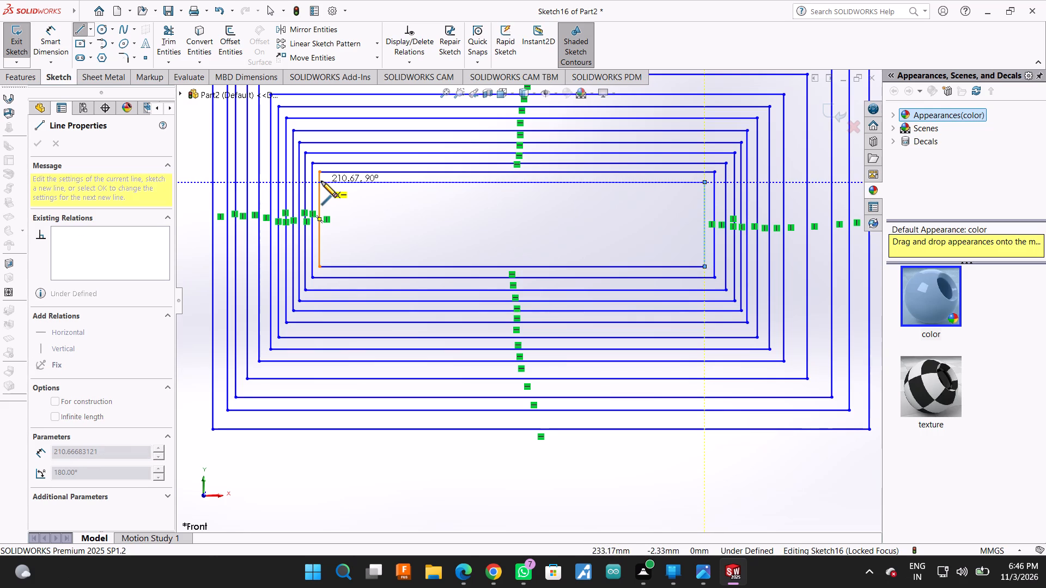
pyautogui.click(329, 181)
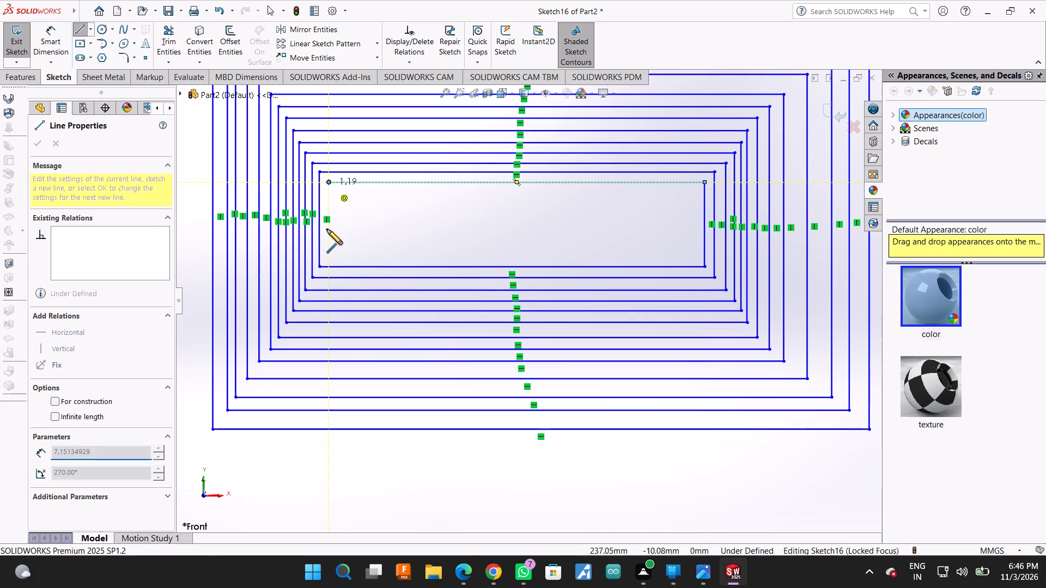
pyautogui.click(326, 258)
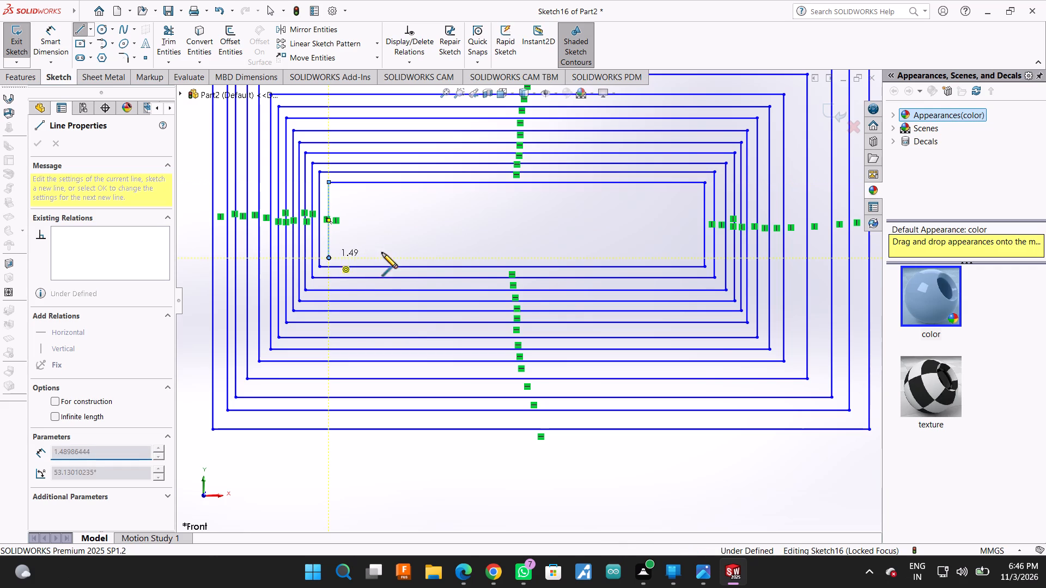
# Continue the spiral with two more rectangular turns nested inward, with bottom sides about 199 mm and 190 mm long.
pyautogui.click(696, 259)
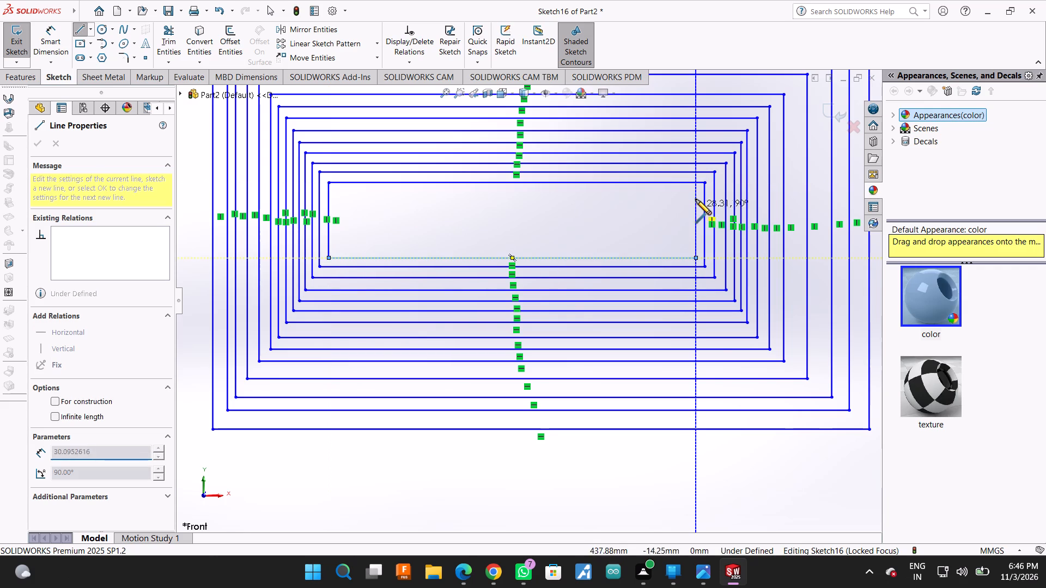
pyautogui.click(694, 189)
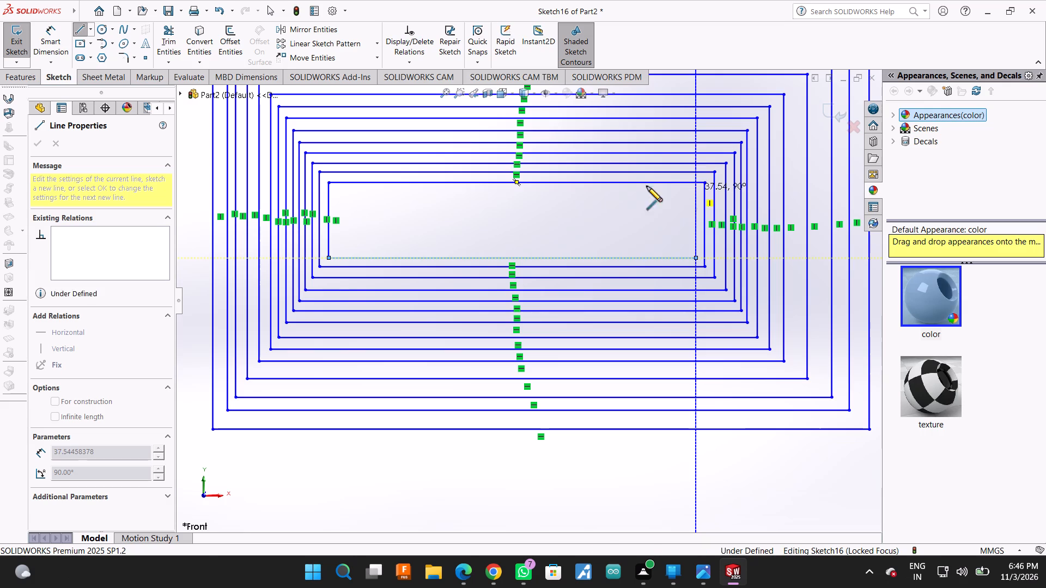
pyautogui.click(338, 190)
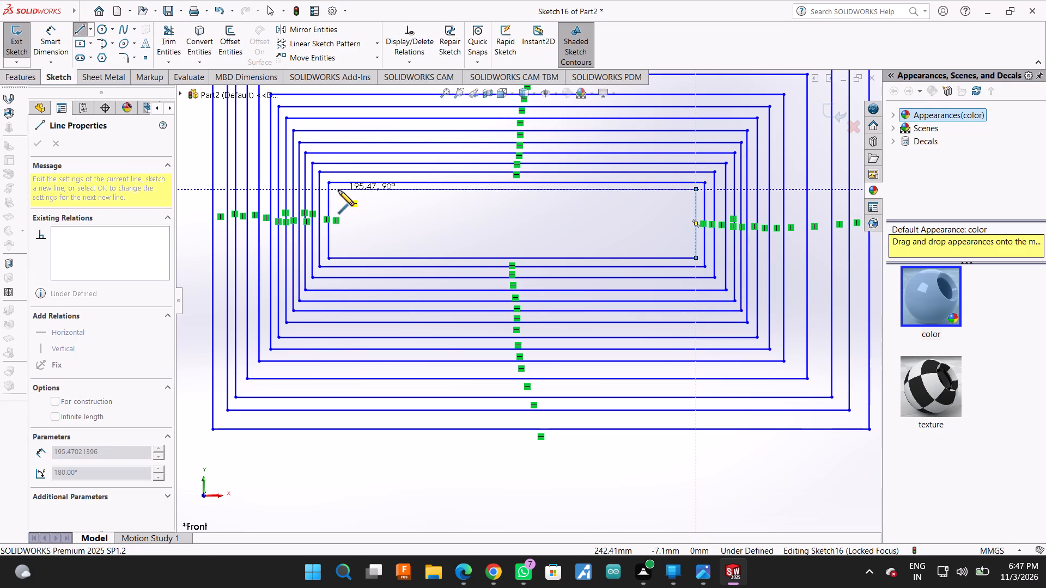
pyautogui.click(339, 249)
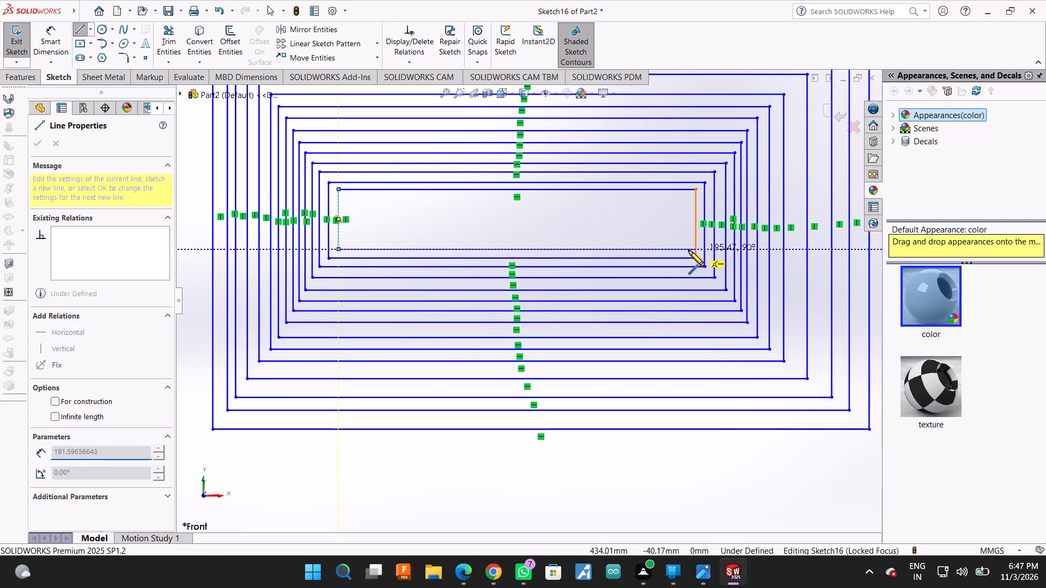
pyautogui.click(686, 198)
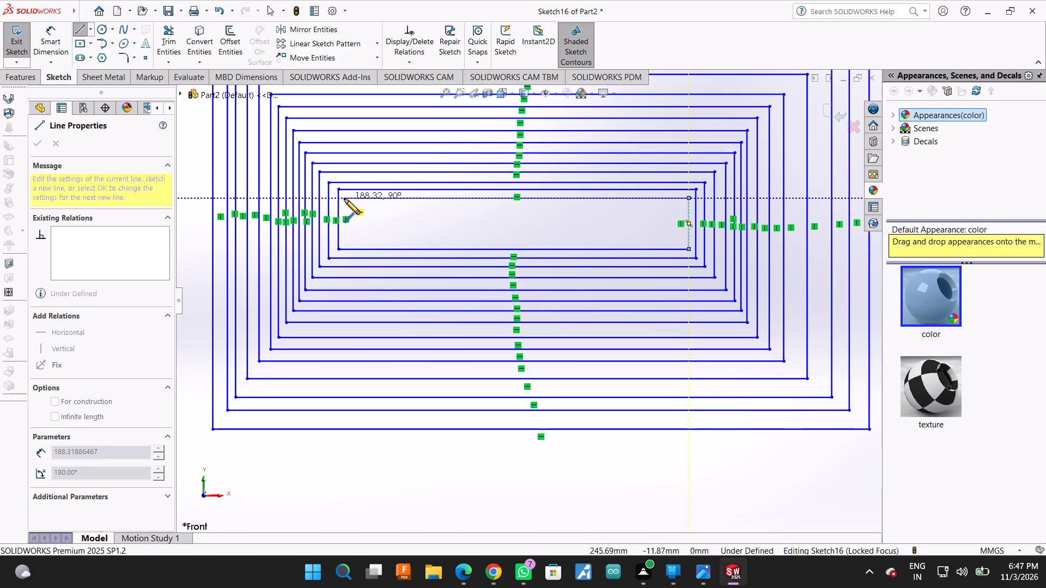
pyautogui.click(344, 242)
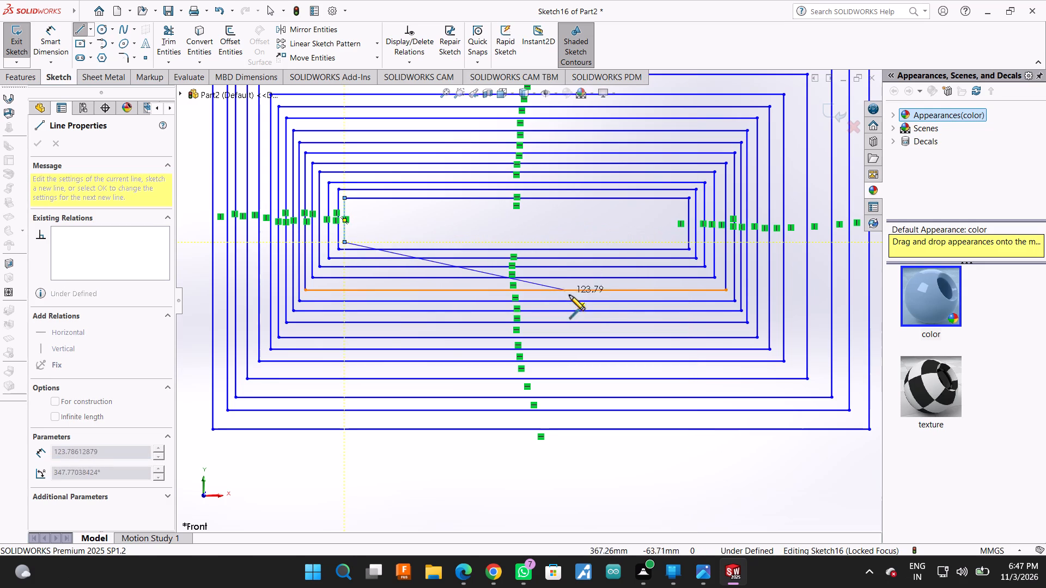
# Add another inward turn with a bottom side about 185 mm long, plus the next turn's bottom, right and top sides.
pyautogui.click(682, 245)
pyautogui.click(680, 206)
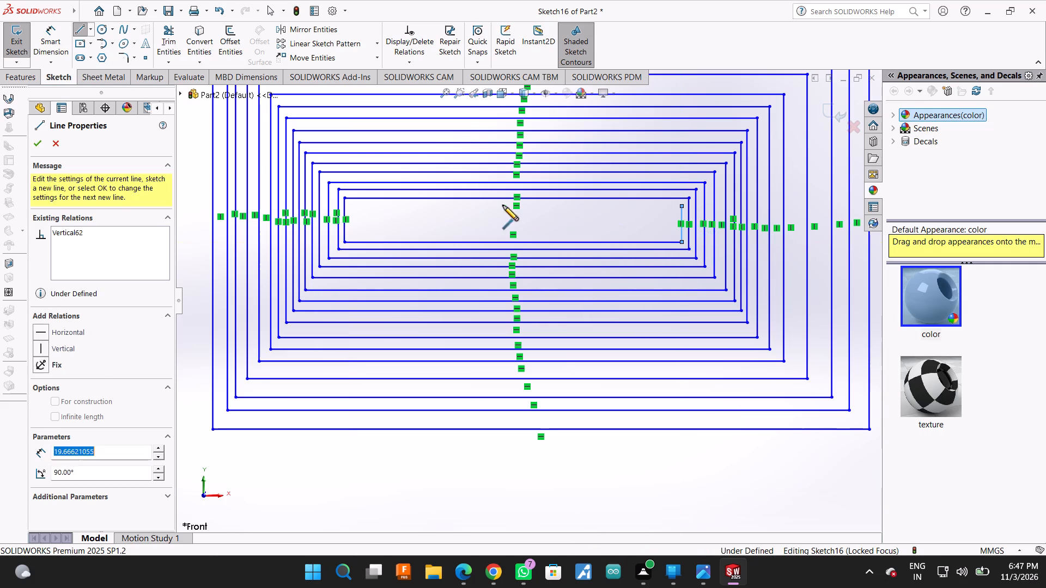
pyautogui.click(351, 207)
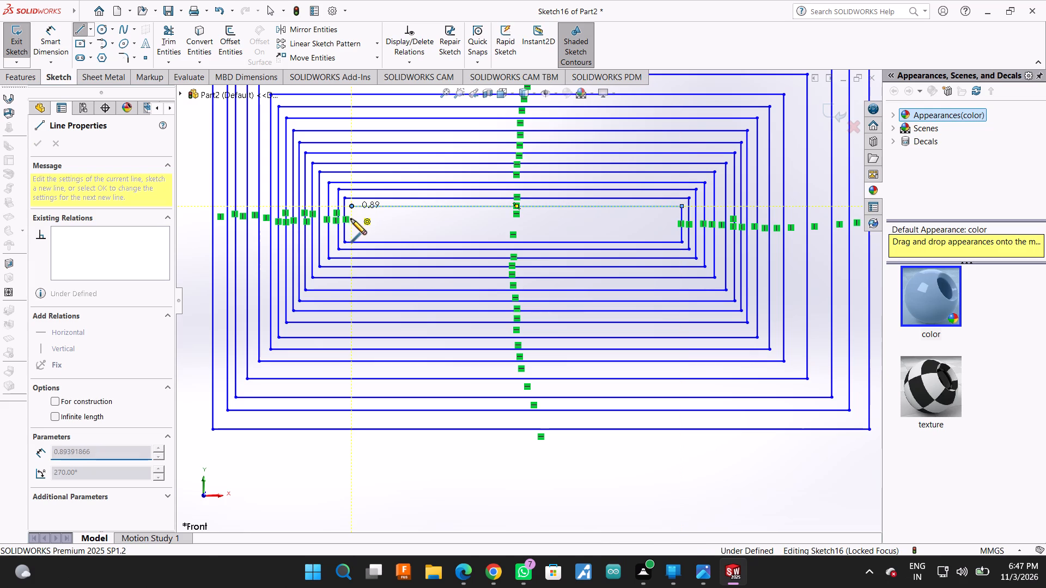
pyautogui.click(351, 235)
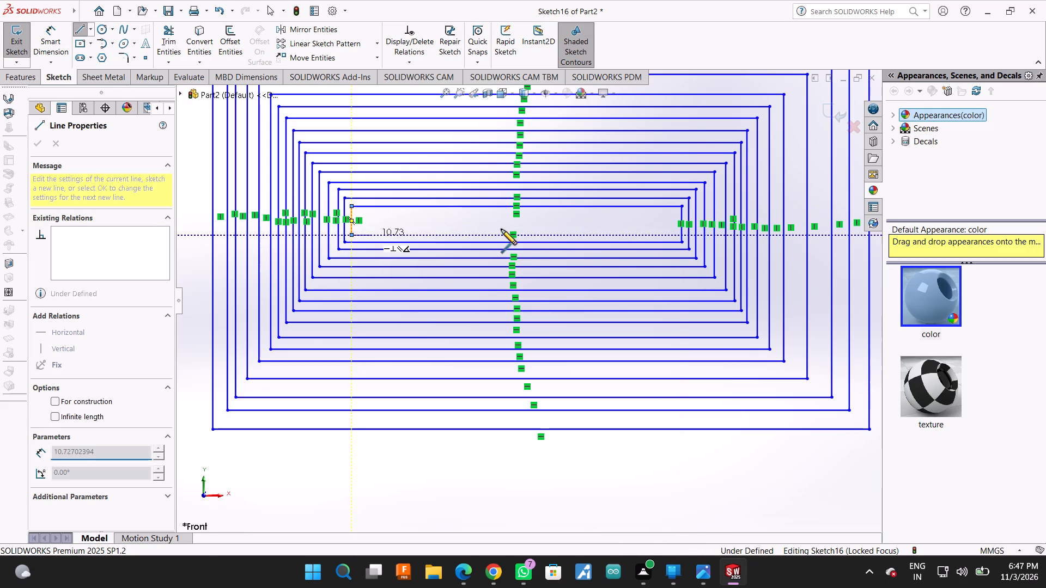
pyautogui.click(673, 236)
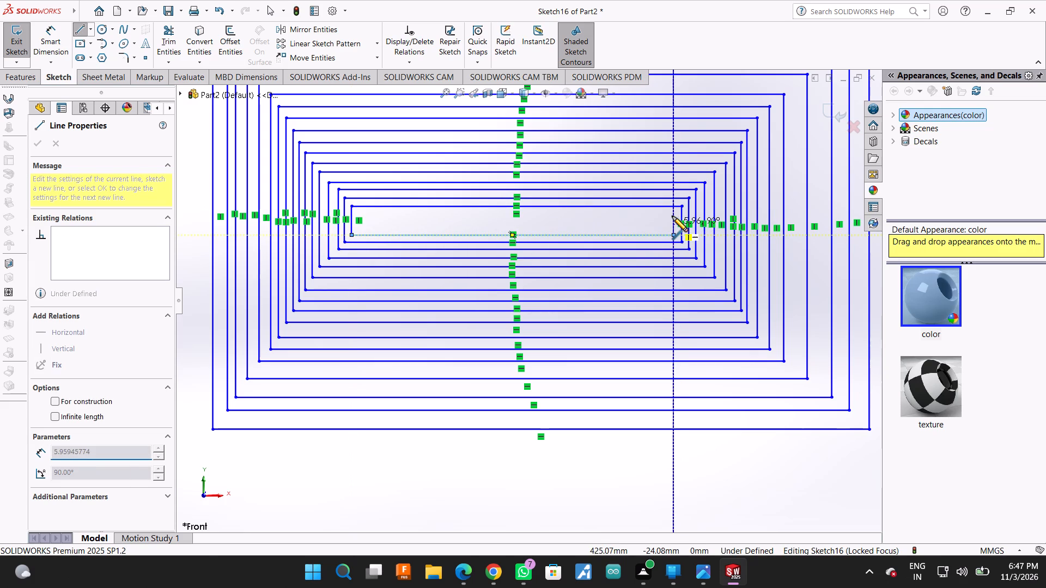
pyautogui.click(672, 213)
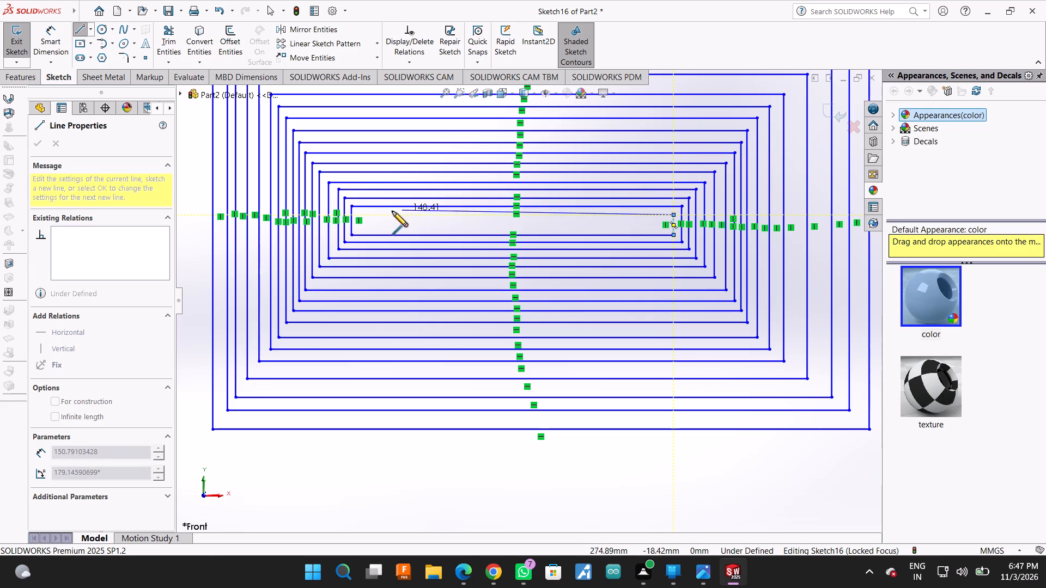
pyautogui.click(362, 218)
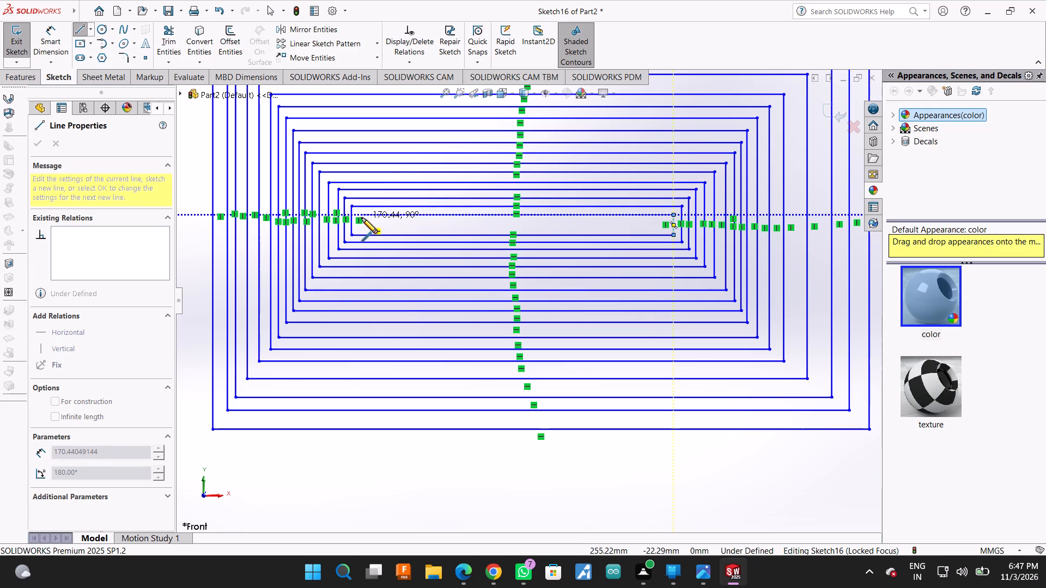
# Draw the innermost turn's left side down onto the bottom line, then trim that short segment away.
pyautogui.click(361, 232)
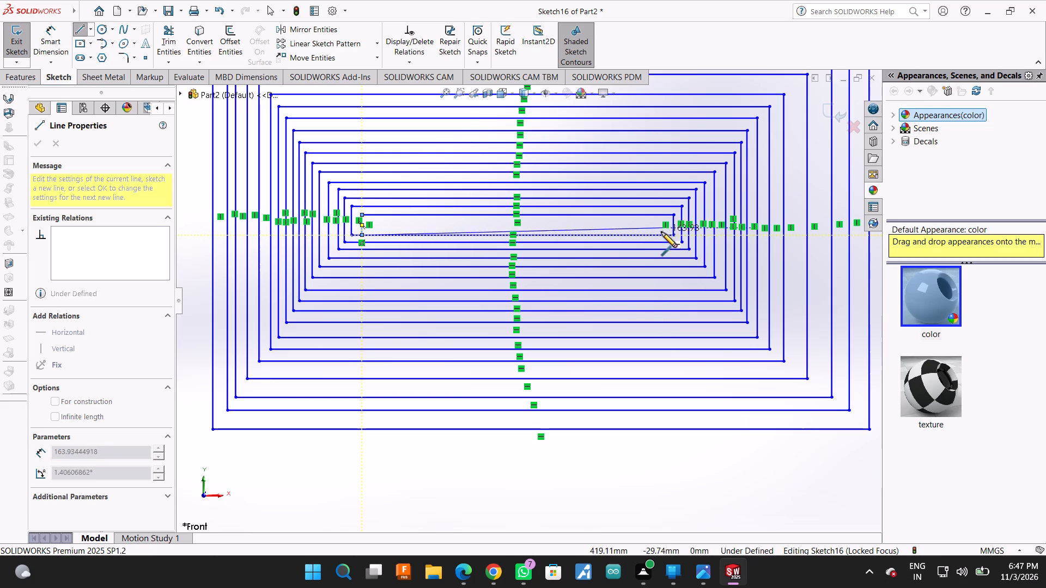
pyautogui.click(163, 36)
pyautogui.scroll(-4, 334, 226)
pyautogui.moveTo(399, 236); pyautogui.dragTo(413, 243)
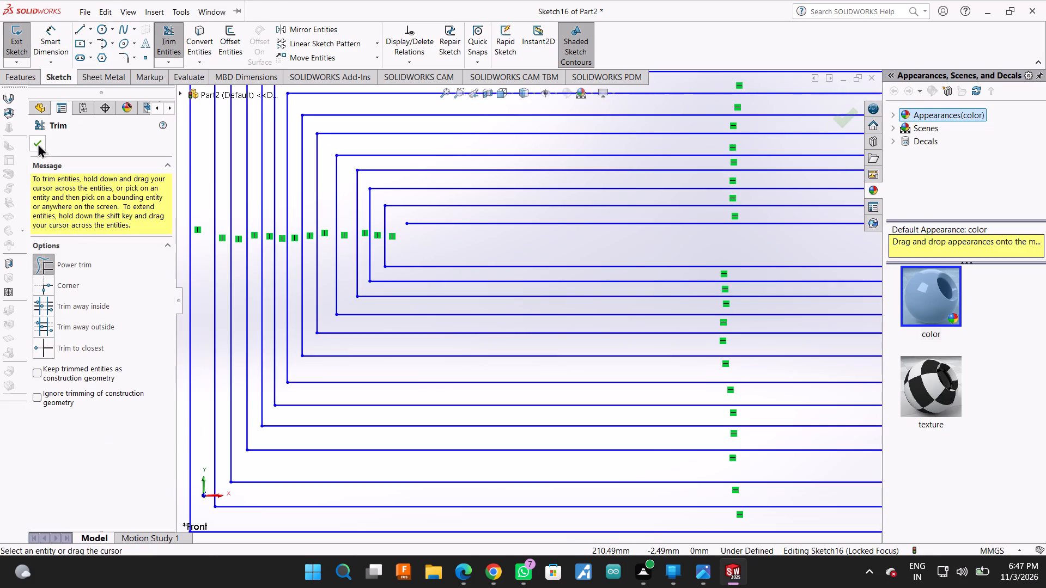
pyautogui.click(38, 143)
# Resume the line chain with a left side about 9.5 mm high and one inward turn with a bottom side about 168 mm long.
pyautogui.click(668, 29)
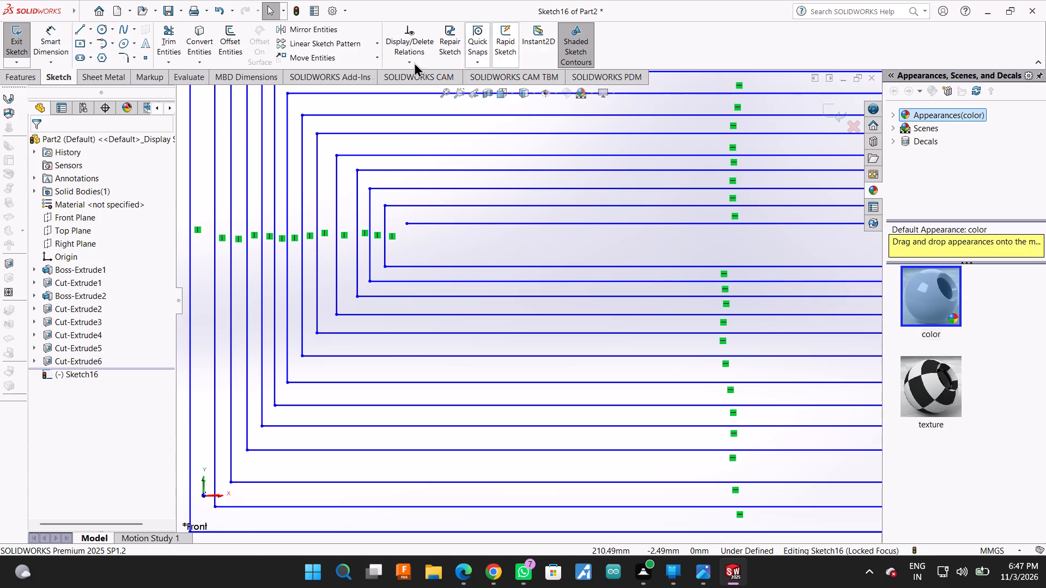
pyautogui.click(79, 33)
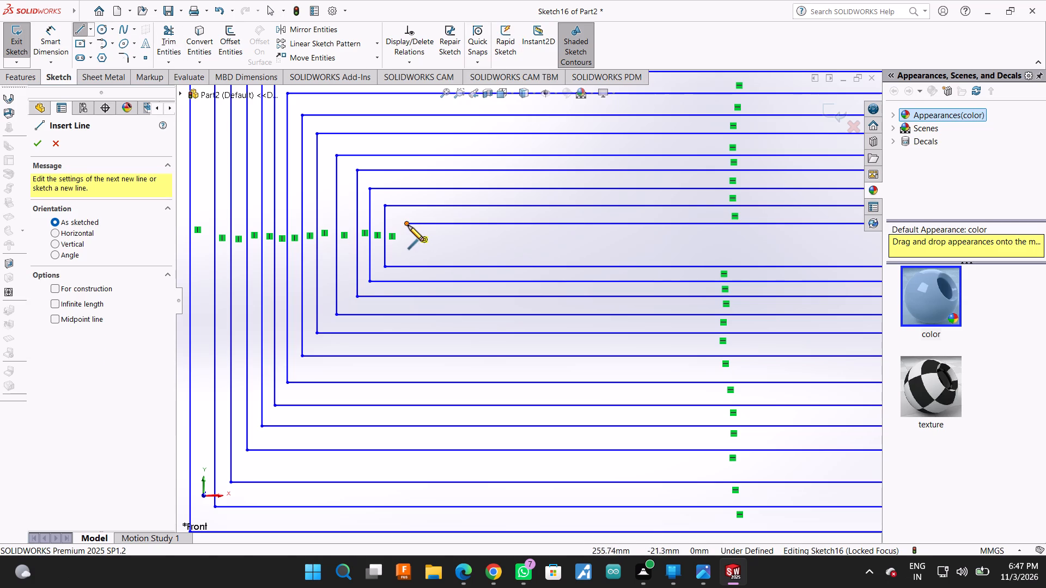
pyautogui.click(406, 225)
pyautogui.click(406, 260)
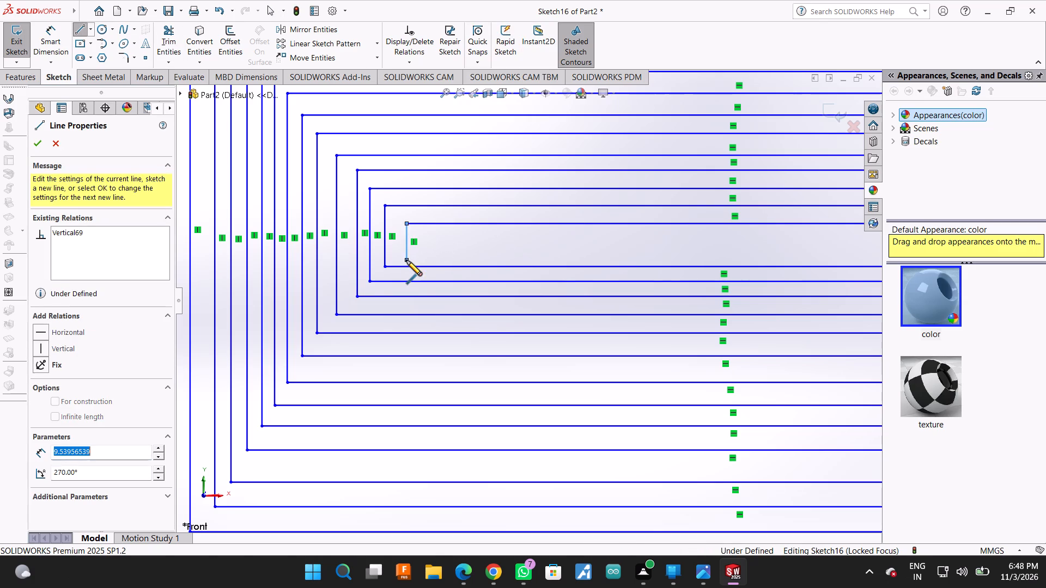
pyautogui.scroll(4, 406, 260)
pyautogui.scroll(-3, 660, 280)
pyautogui.scroll(-1, 715, 289)
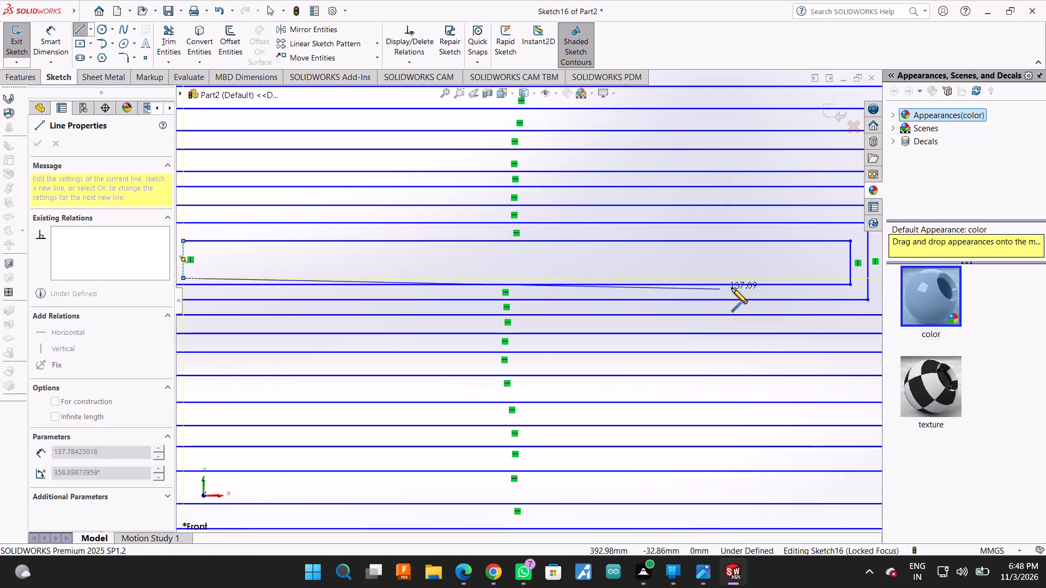
pyautogui.click(841, 278)
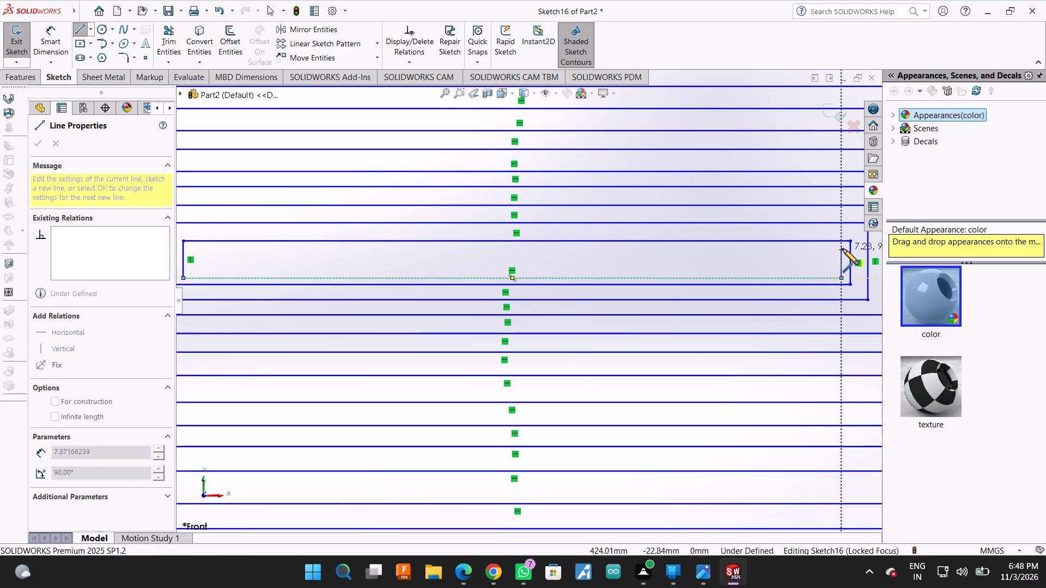
pyautogui.click(842, 247)
pyautogui.scroll(1, 777, 267)
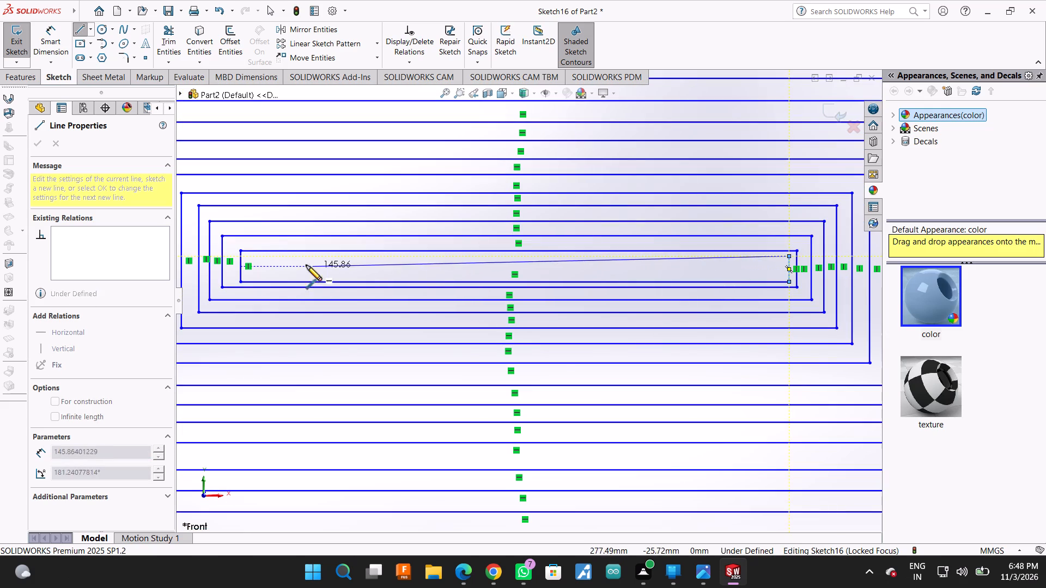
pyautogui.click(255, 257)
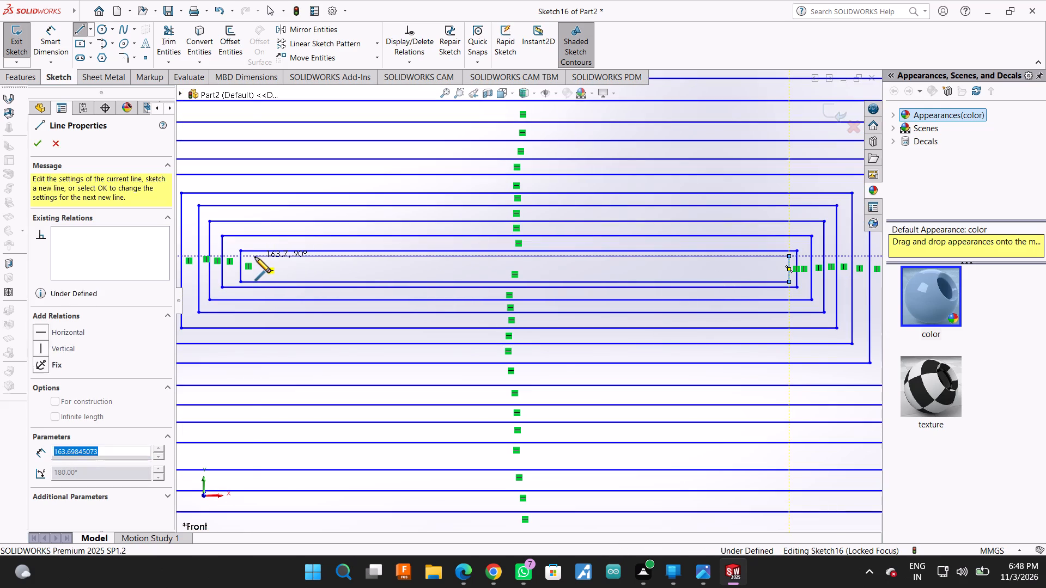
pyautogui.click(253, 273)
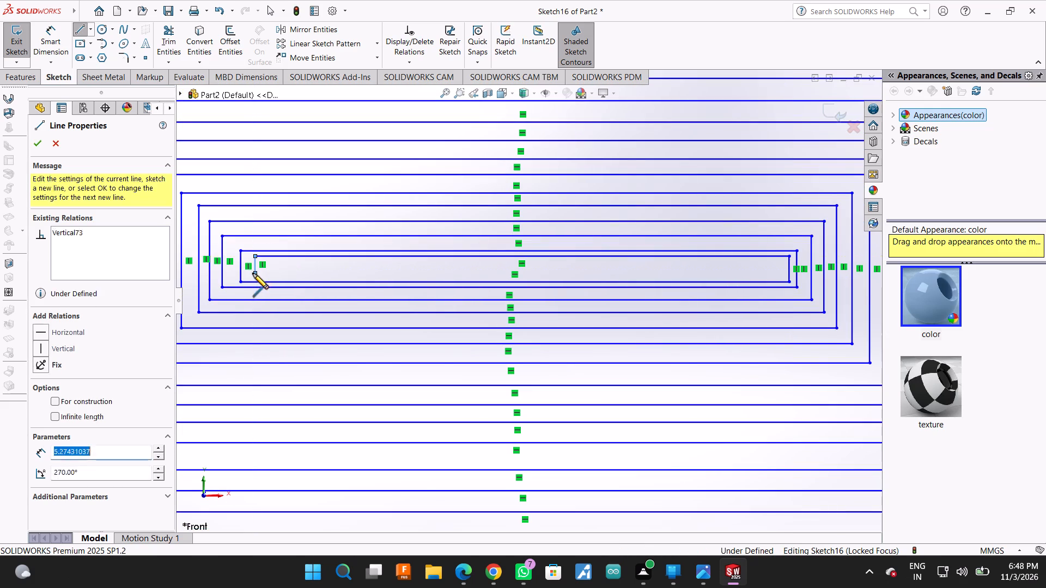
# Draw the innermost turn with a bottom side about 160 mm and left side about 1.3 mm, ending in a shorter horizontal centre line.
pyautogui.click(778, 274)
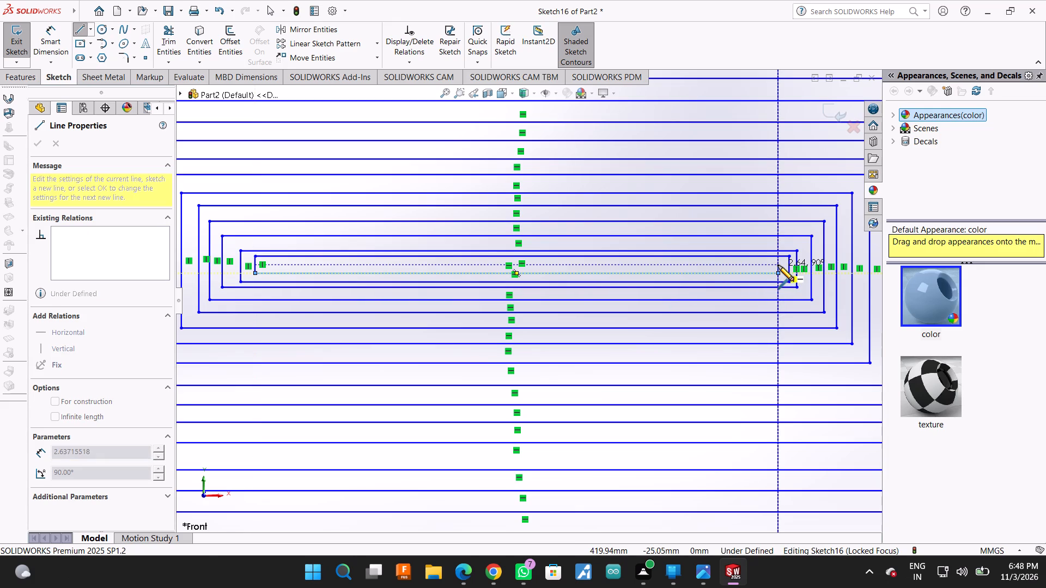
pyautogui.click(778, 265)
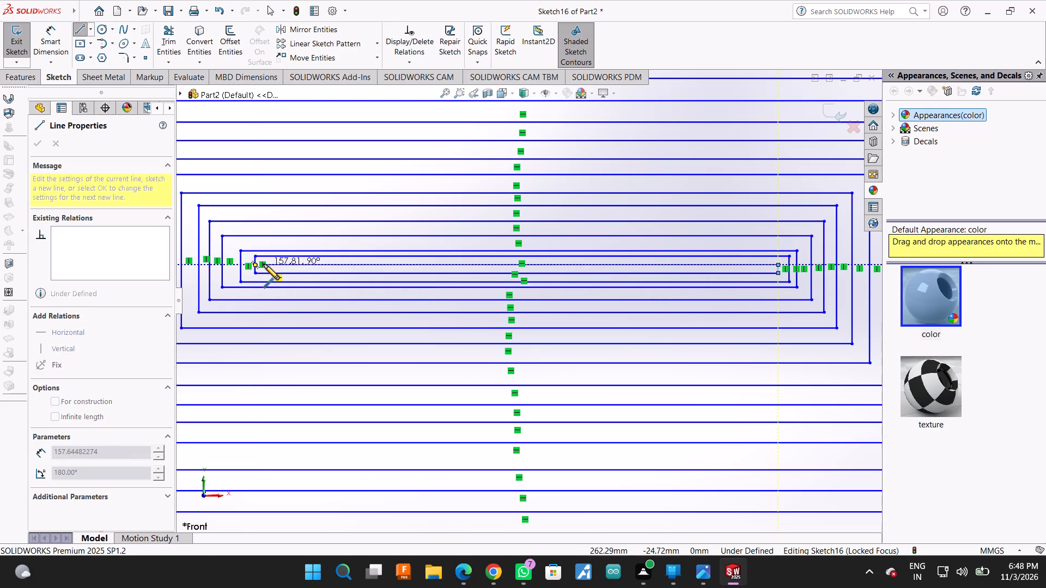
pyautogui.click(269, 264)
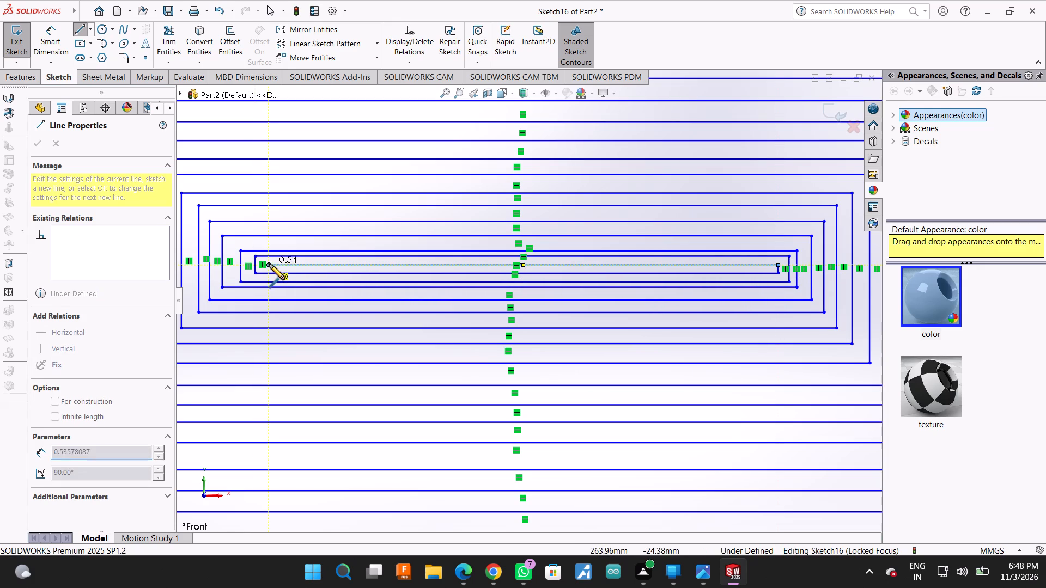
pyautogui.scroll(-4, 267, 270)
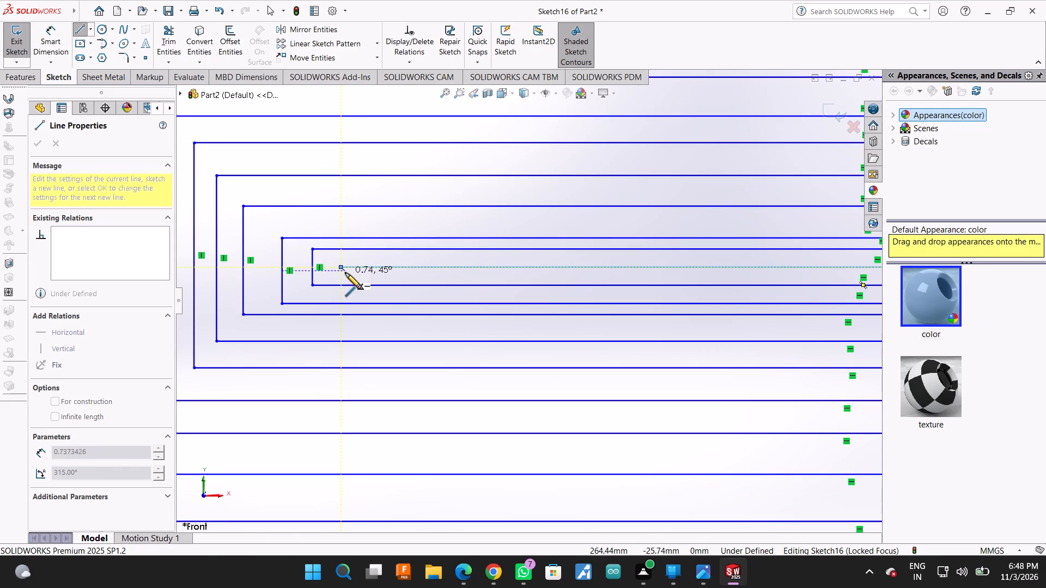
pyautogui.click(342, 279)
pyautogui.scroll(1, 342, 279)
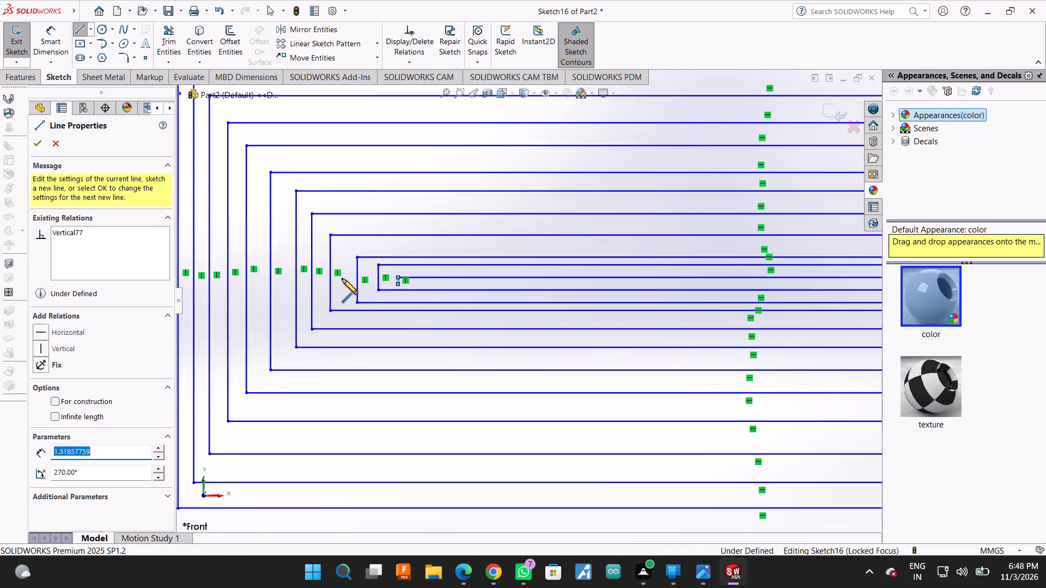
pyautogui.scroll(4, 342, 279)
pyautogui.scroll(2, 637, 302)
pyautogui.scroll(-5, 775, 303)
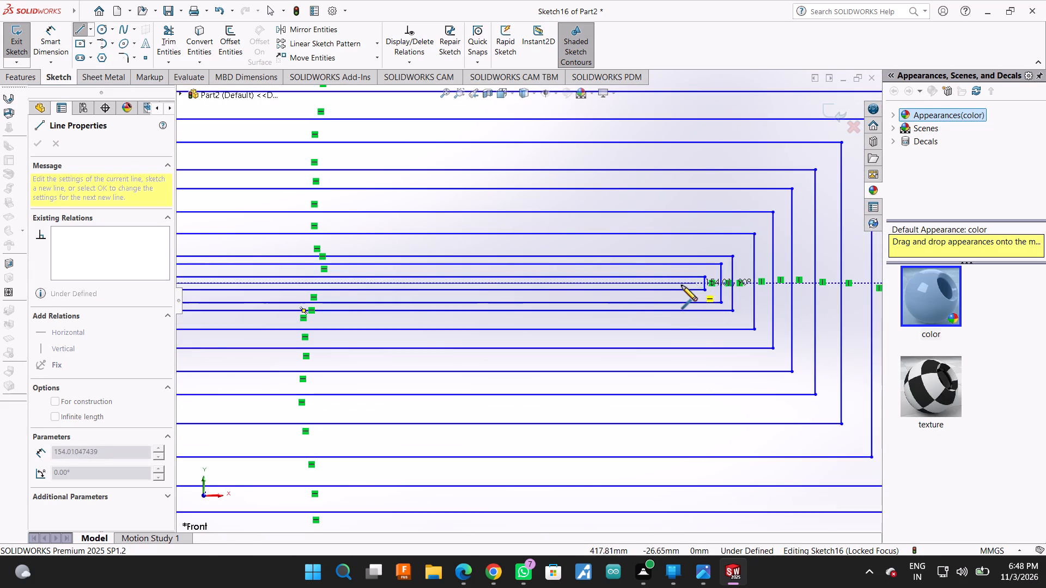
pyautogui.click(586, 284)
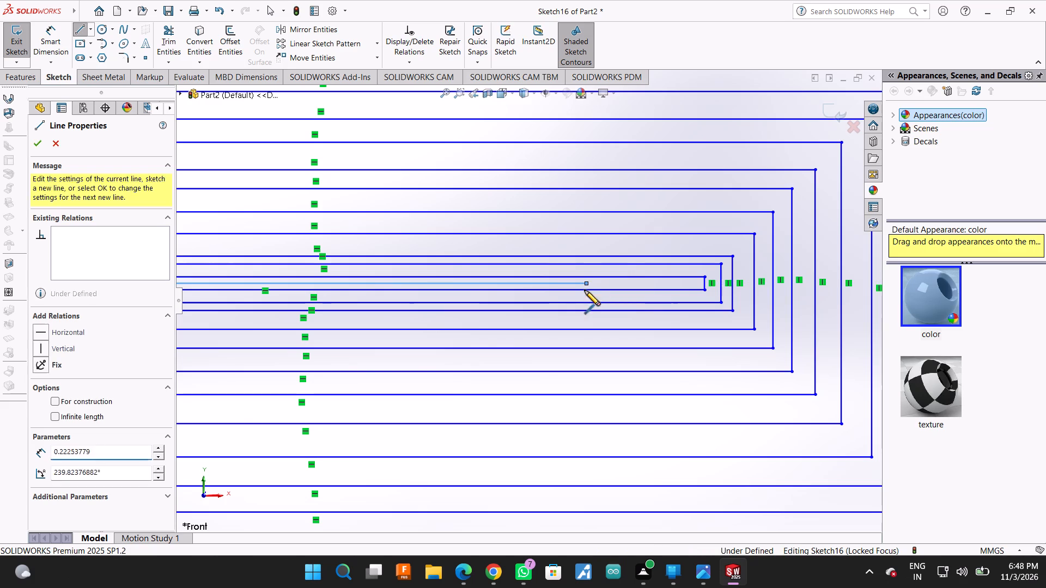
pyautogui.scroll(9, 419, 389)
pyautogui.press('Escape')
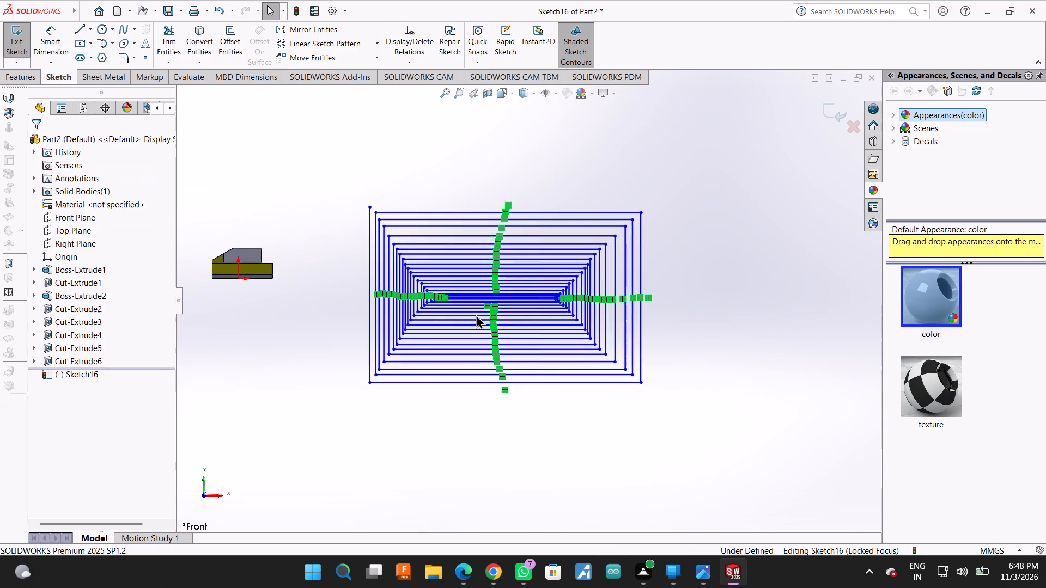
# Power-trim away the left and bottom sides of the rectangular spiral's outermost turn.
pyautogui.scroll(2, 476, 314)
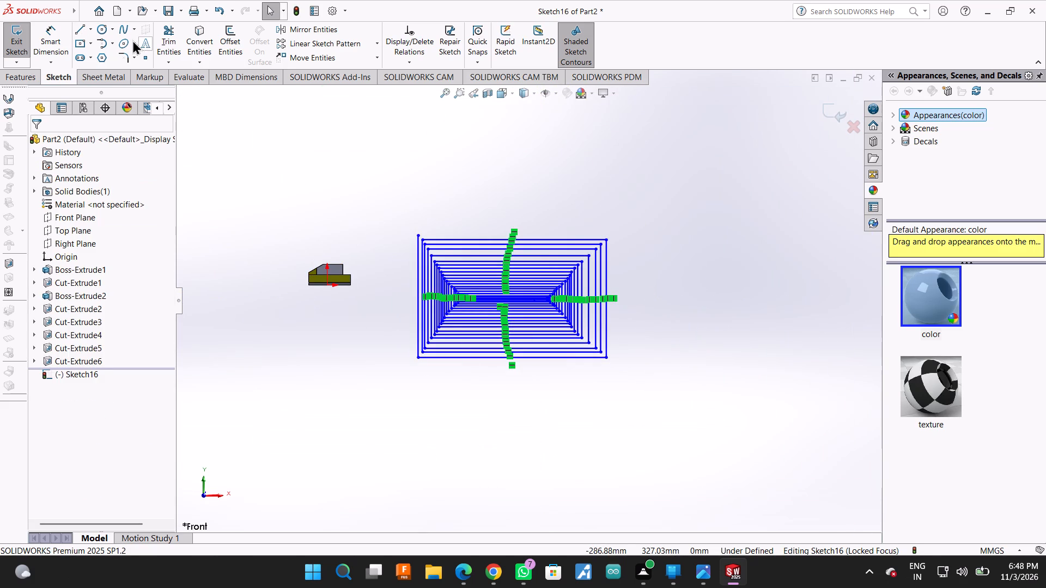
pyautogui.click(156, 37)
pyautogui.scroll(-6, 454, 327)
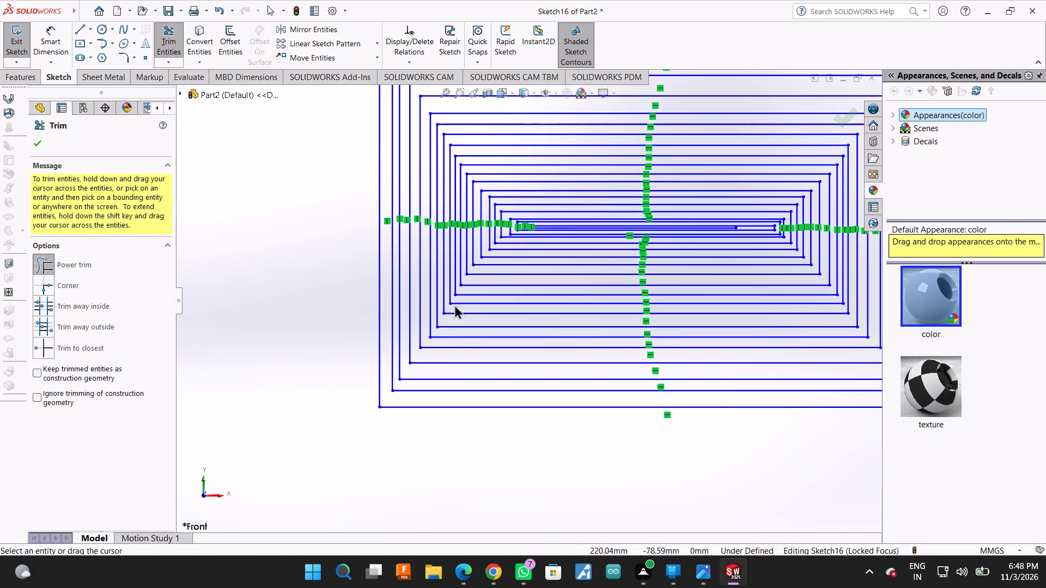
pyautogui.moveTo(348, 266); pyautogui.dragTo(378, 273)
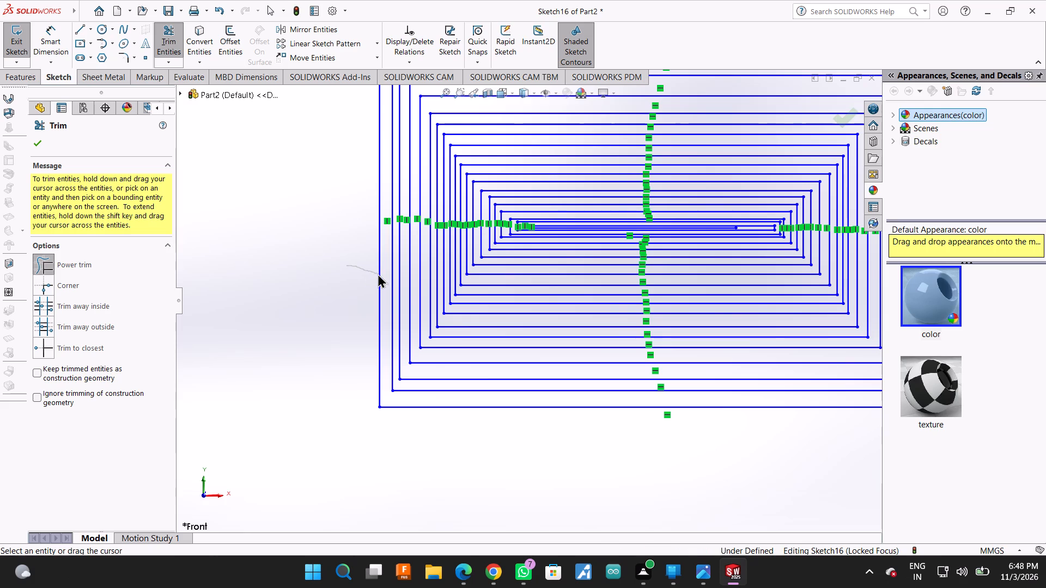
pyautogui.moveTo(378, 273); pyautogui.dragTo(382, 275)
pyautogui.moveTo(381, 419); pyautogui.dragTo(380, 396)
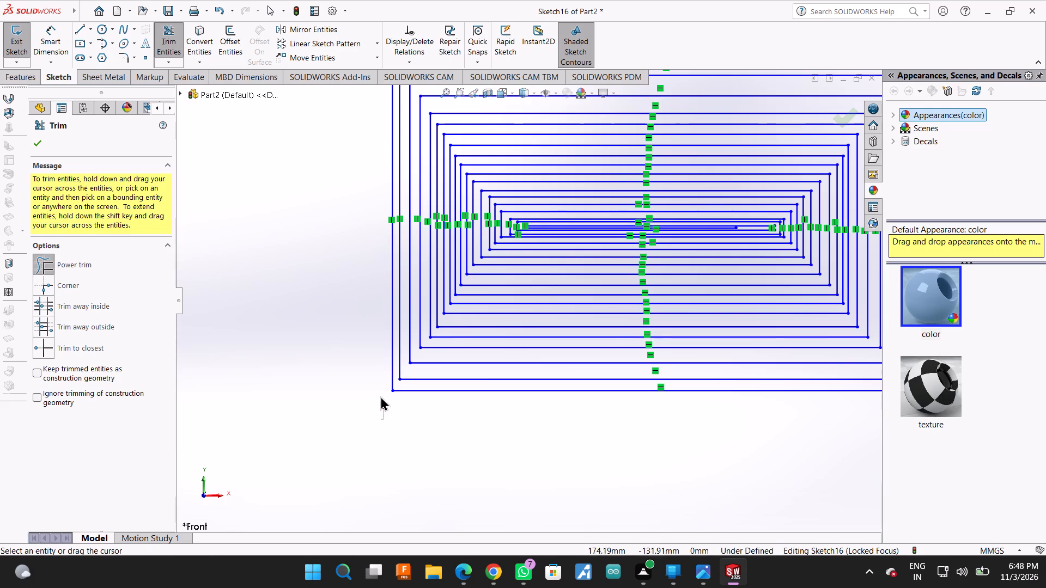
pyautogui.moveTo(380, 396); pyautogui.dragTo(380, 396)
# Trim away the leftover right side and top line of the spiral's outermost turn.
pyautogui.scroll(6, 336, 388)
pyautogui.scroll(-6, 677, 323)
pyautogui.scroll(-1, 635, 307)
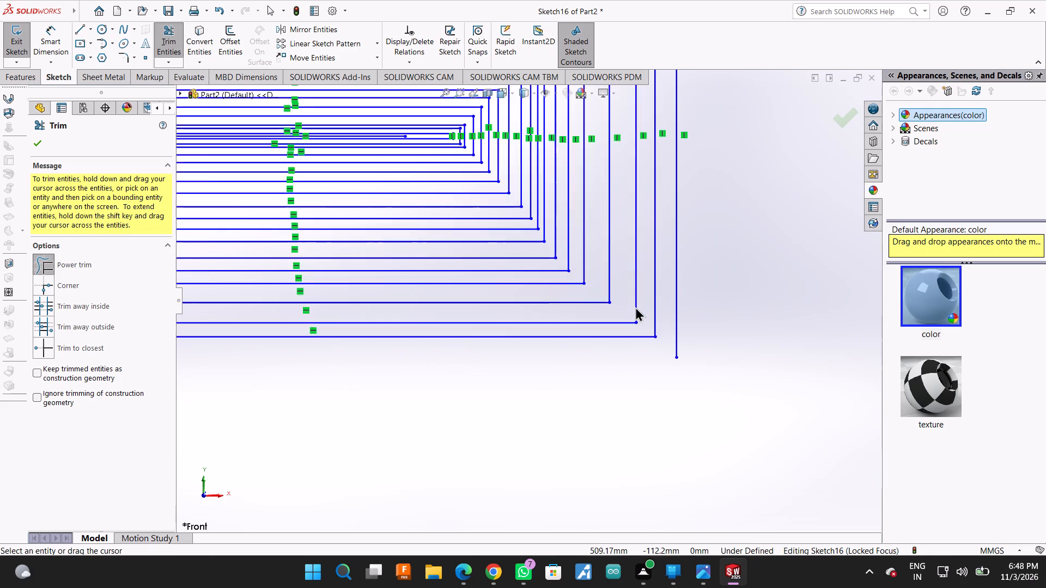
pyautogui.scroll(-1, 635, 307)
pyautogui.moveTo(708, 303); pyautogui.dragTo(675, 352)
pyautogui.scroll(6, 674, 408)
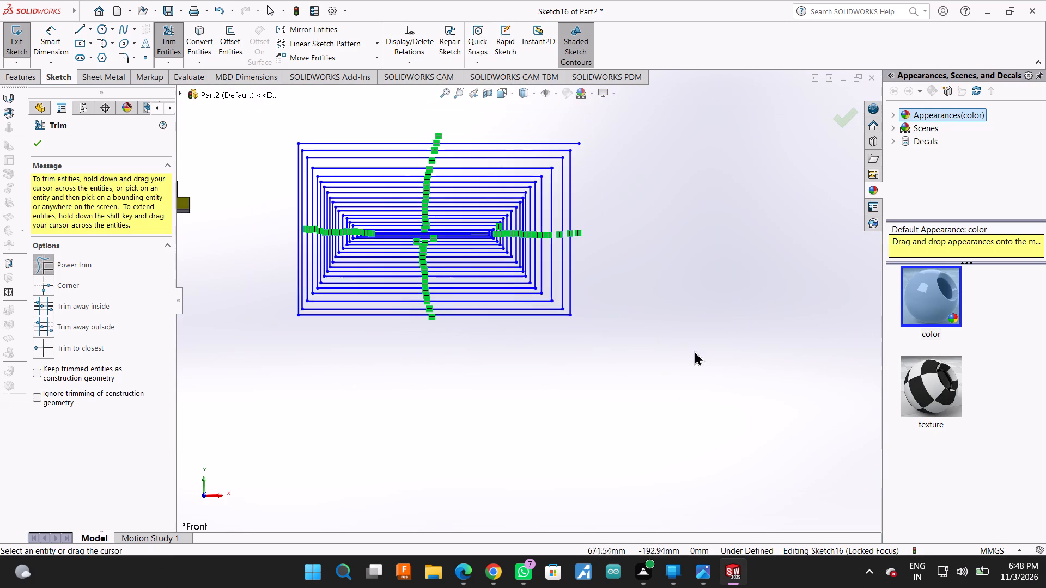
pyautogui.scroll(-4, 493, 224)
pyautogui.moveTo(532, 106); pyautogui.dragTo(652, 162)
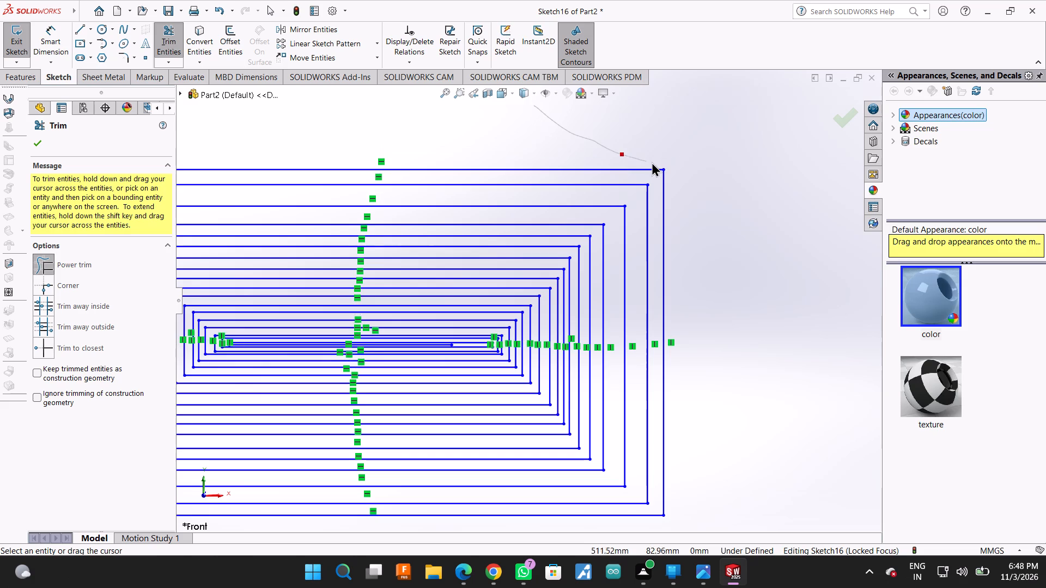
pyautogui.moveTo(652, 162); pyautogui.dragTo(654, 163)
# Trim away all four sides of the spiral's new outermost turn: left, bottom, right and top.
pyautogui.scroll(5, 692, 165)
pyautogui.scroll(-4, 281, 303)
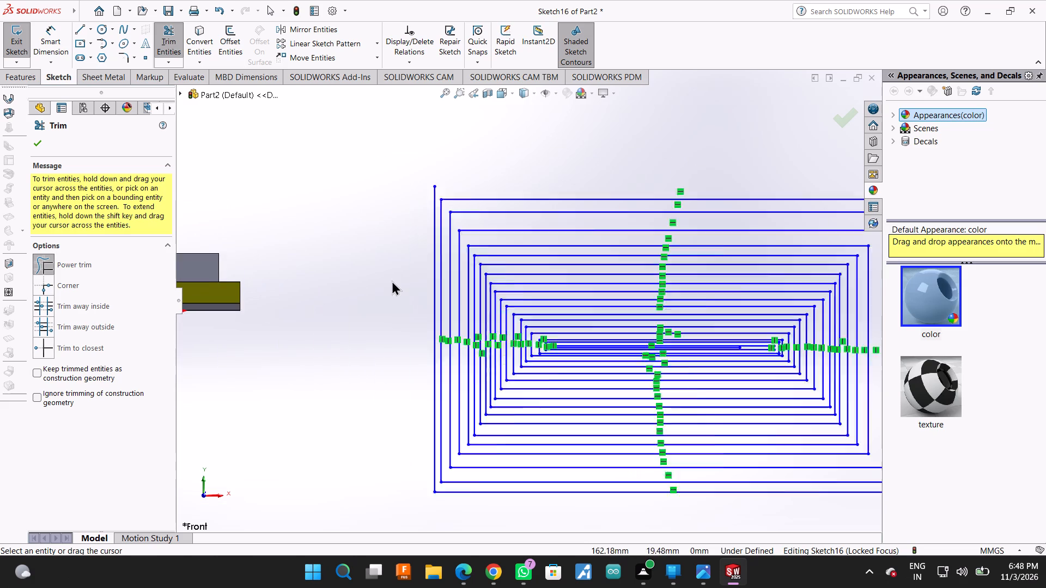
pyautogui.scroll(-1, 392, 280)
pyautogui.moveTo(411, 208); pyautogui.dragTo(470, 165)
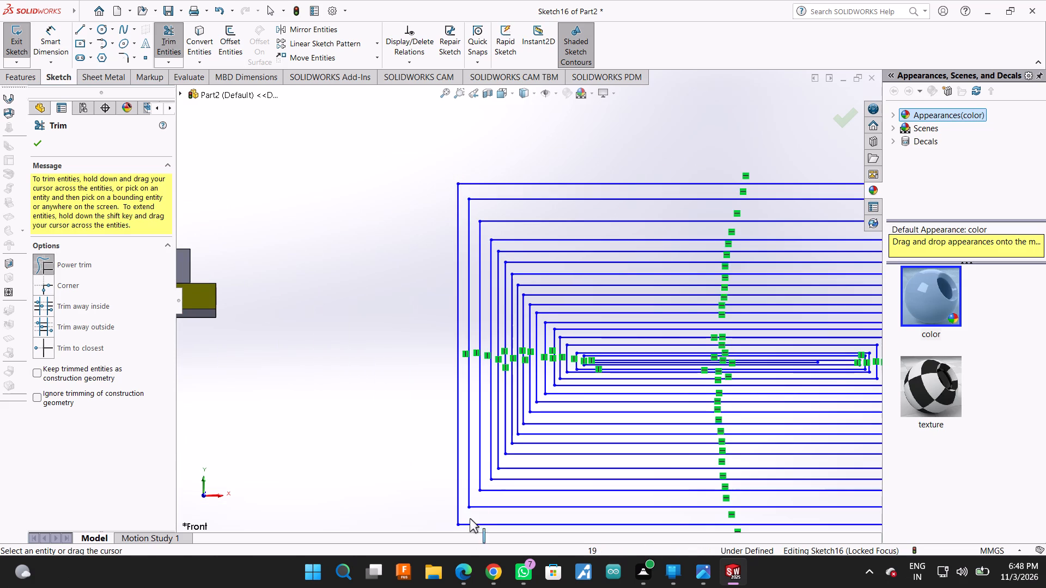
pyautogui.scroll(3, 427, 368)
pyautogui.scroll(-1, 640, 436)
pyautogui.moveTo(600, 460); pyautogui.dragTo(605, 430)
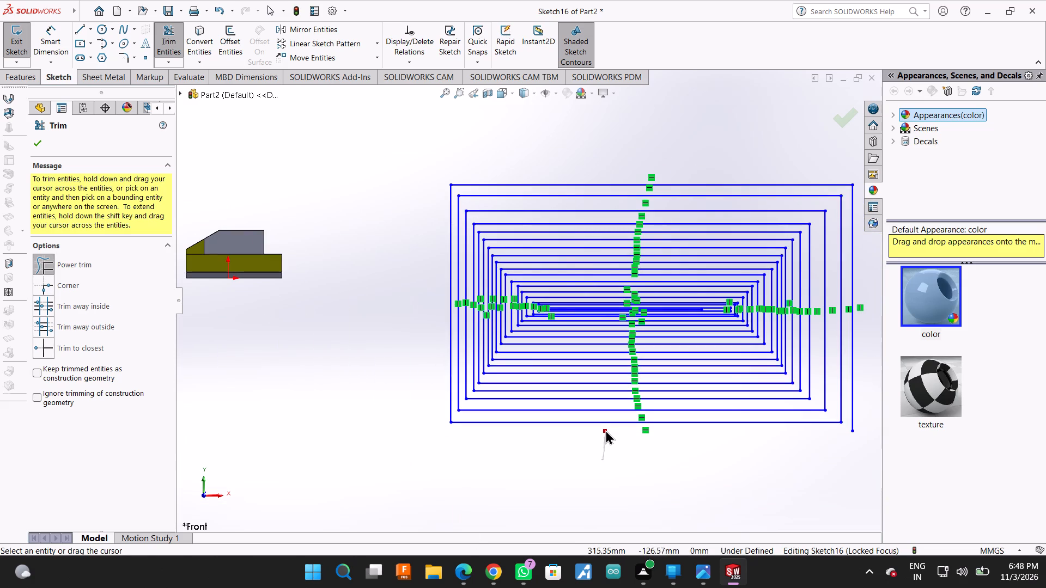
pyautogui.moveTo(605, 430); pyautogui.dragTo(604, 431)
pyautogui.moveTo(860, 372); pyautogui.dragTo(849, 385)
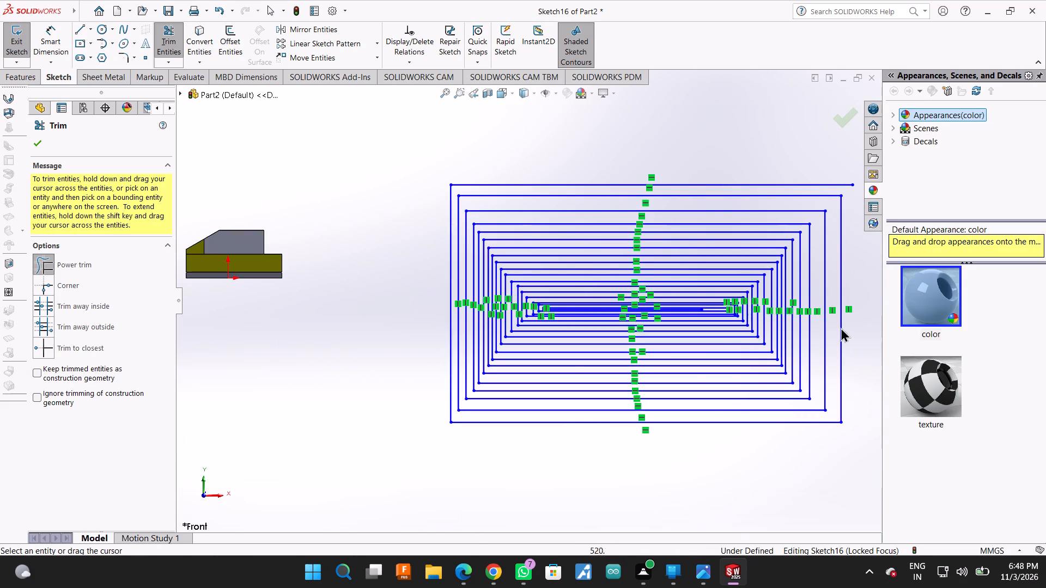
pyautogui.moveTo(801, 161); pyautogui.dragTo(840, 186)
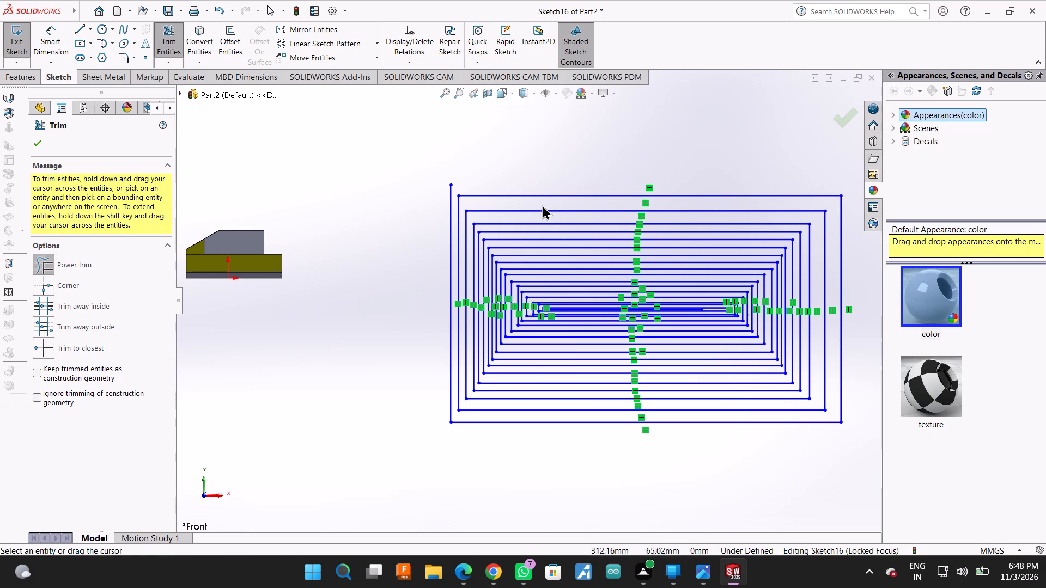
# Trim away the next two outermost turns of the spiral, working around each from its left side to its top line.
pyautogui.moveTo(415, 202); pyautogui.dragTo(457, 181)
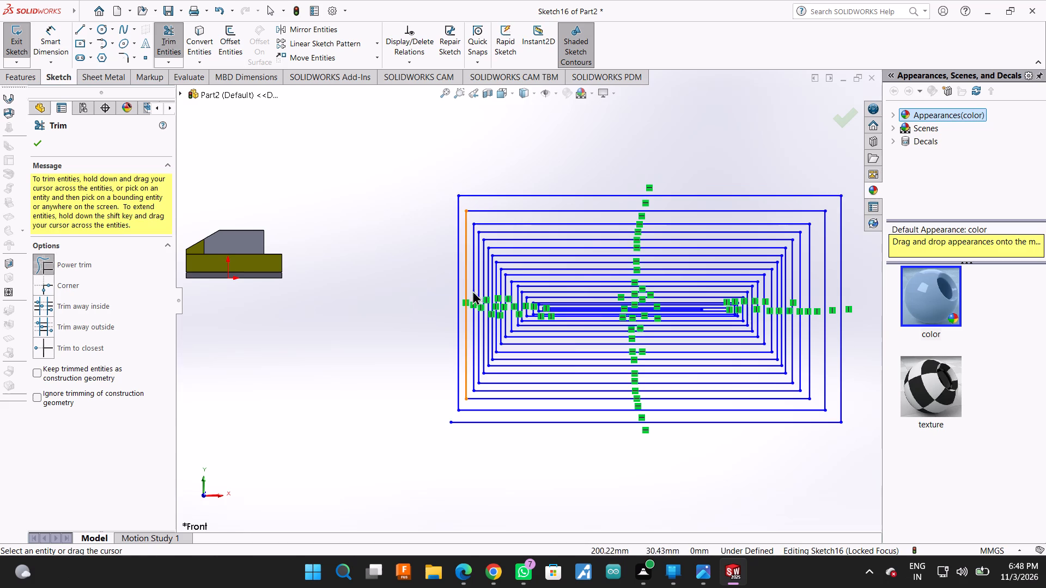
pyautogui.moveTo(461, 437); pyautogui.dragTo(461, 419)
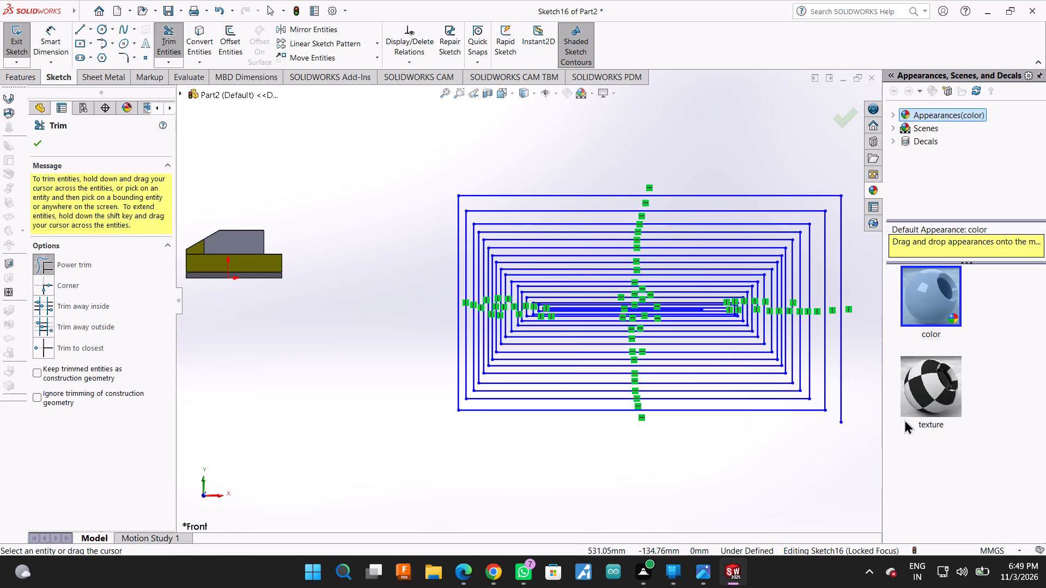
pyautogui.moveTo(864, 396); pyautogui.dragTo(837, 403)
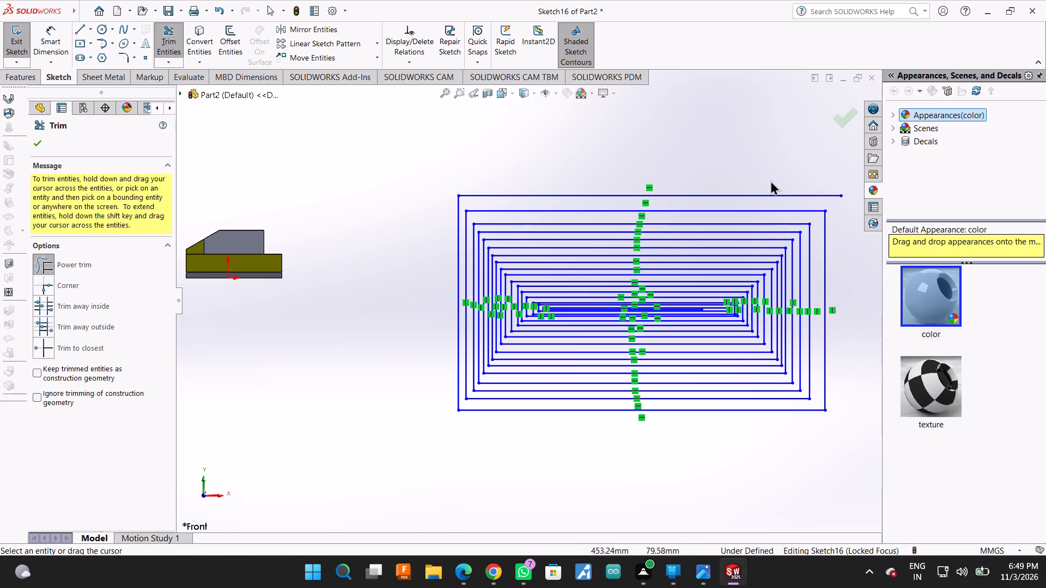
pyautogui.moveTo(771, 168); pyautogui.dragTo(837, 199)
pyautogui.moveTo(443, 206); pyautogui.dragTo(452, 203)
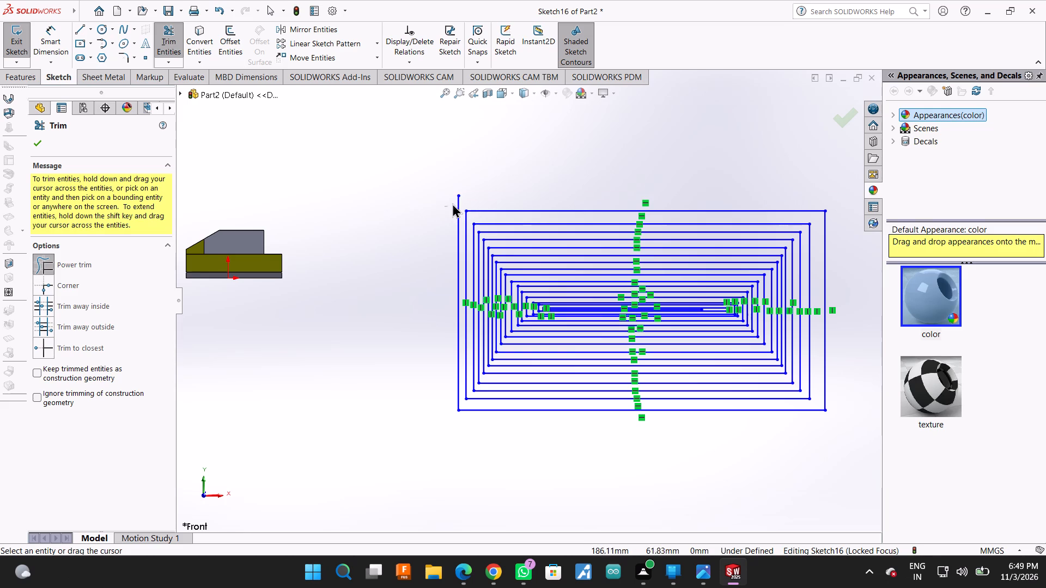
pyautogui.moveTo(452, 203); pyautogui.dragTo(467, 191)
pyautogui.moveTo(478, 444); pyautogui.dragTo(469, 408)
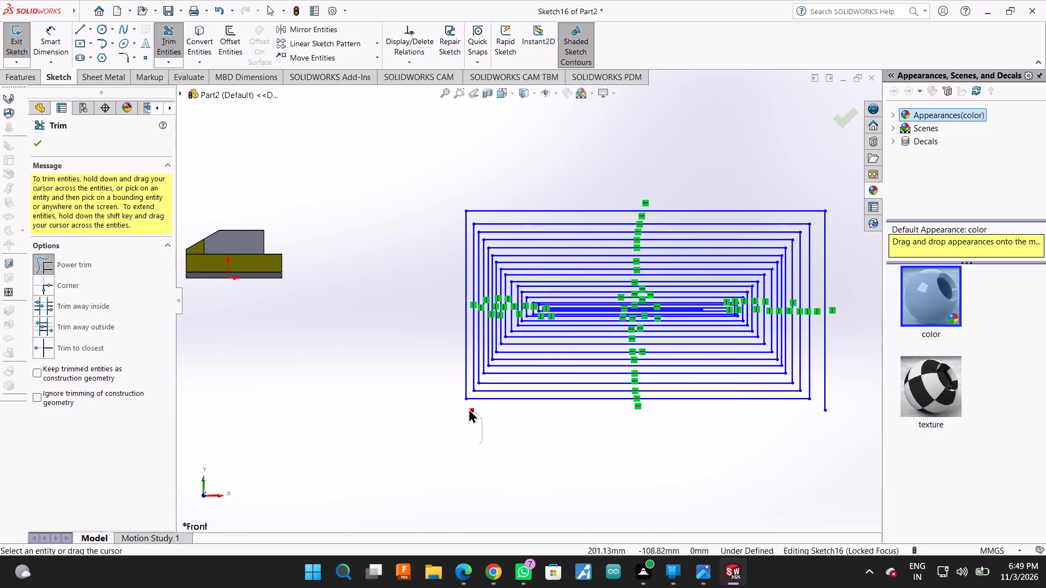
pyautogui.moveTo(469, 408); pyautogui.dragTo(468, 408)
pyautogui.moveTo(837, 385); pyautogui.dragTo(817, 393)
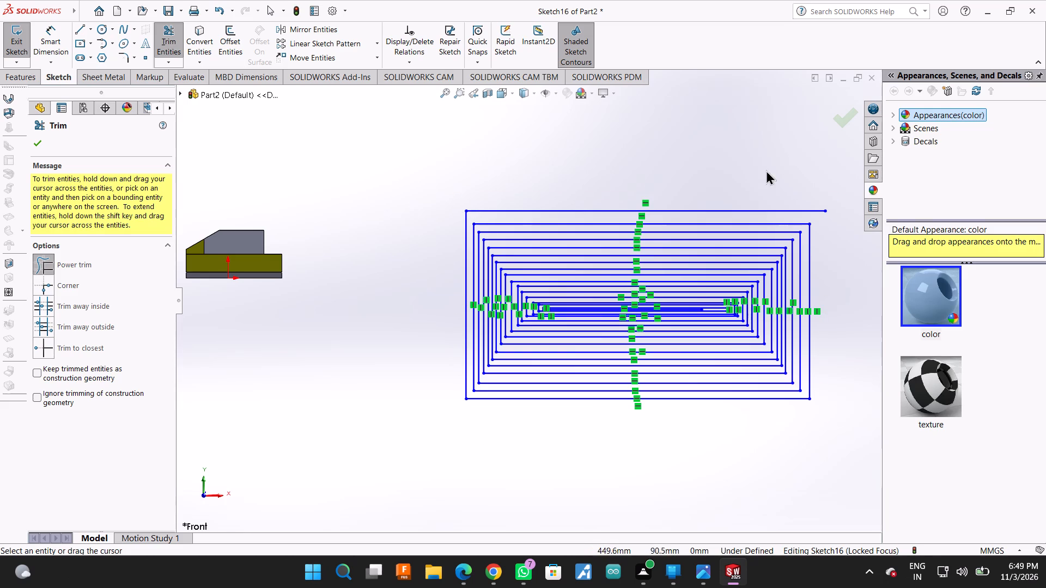
pyautogui.moveTo(767, 175); pyautogui.dragTo(828, 224)
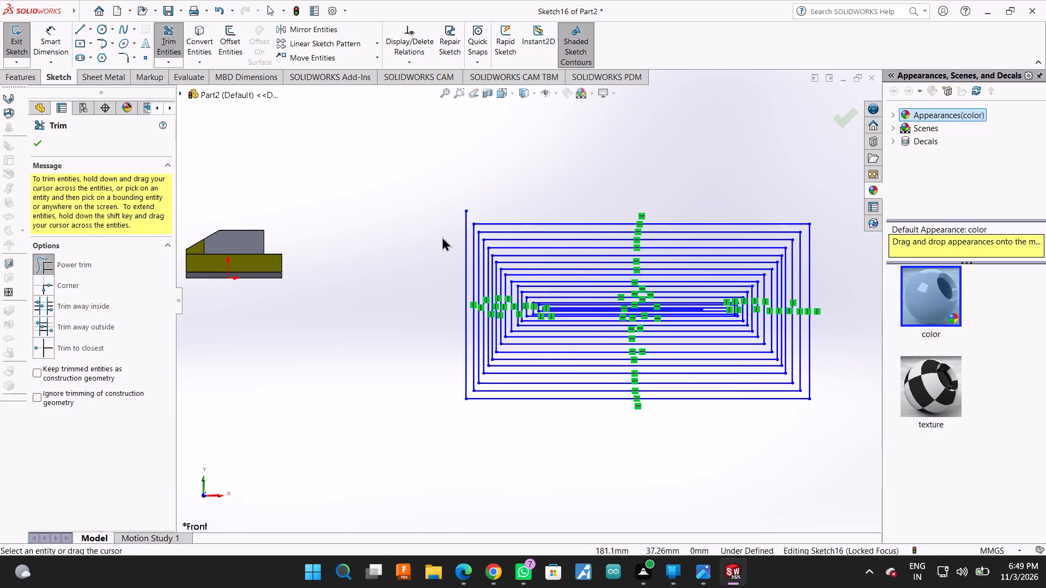
# Trim away the left, bottom, right and top lines of the spiral's current outermost turn.
pyautogui.moveTo(441, 236); pyautogui.dragTo(467, 215)
pyautogui.moveTo(486, 420); pyautogui.dragTo(485, 420)
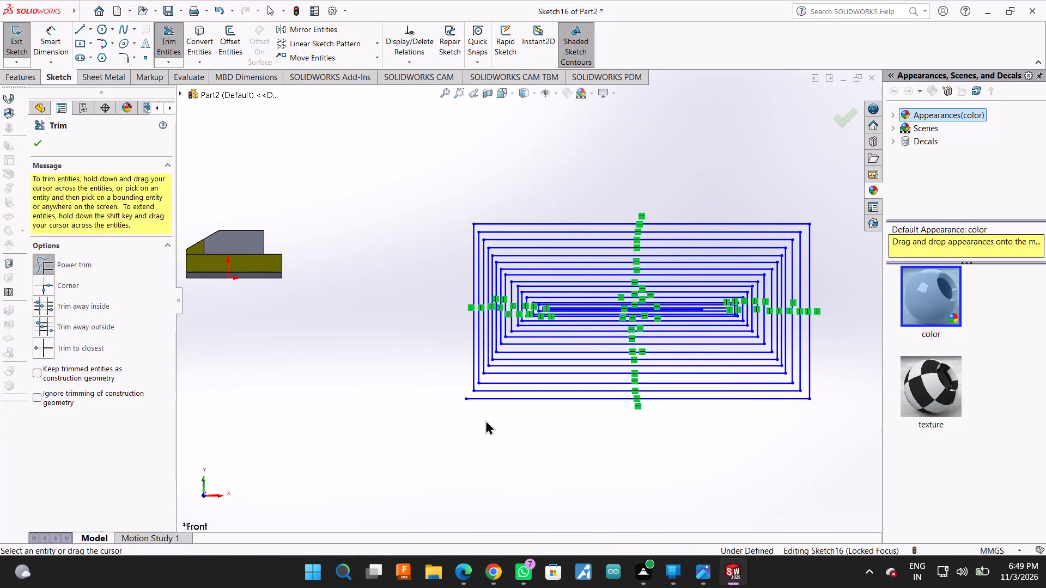
pyautogui.moveTo(485, 420); pyautogui.dragTo(474, 394)
pyautogui.moveTo(826, 379); pyautogui.dragTo(810, 385)
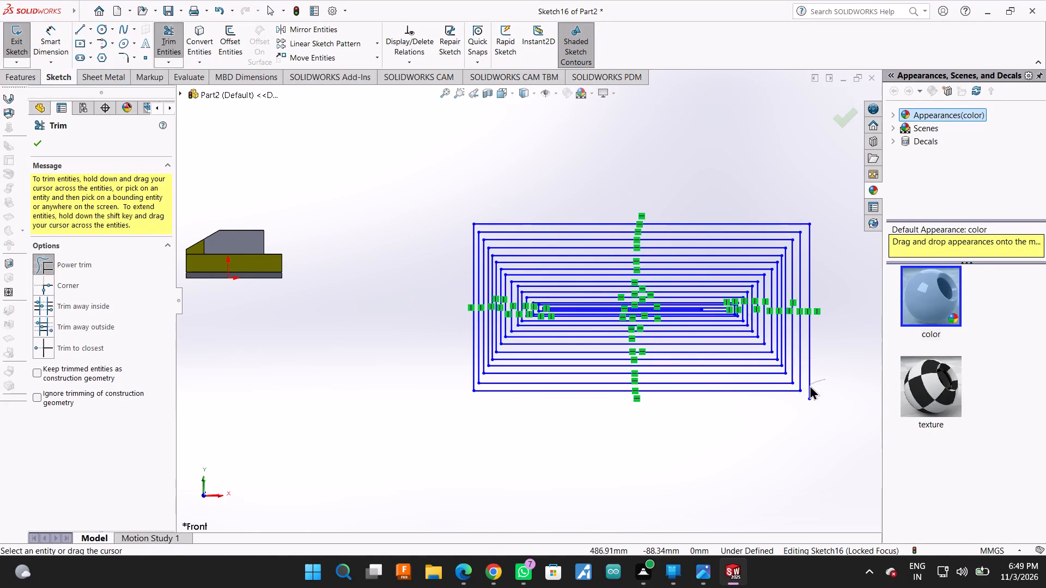
pyautogui.moveTo(810, 385); pyautogui.dragTo(808, 383)
pyautogui.moveTo(787, 197); pyautogui.dragTo(807, 230)
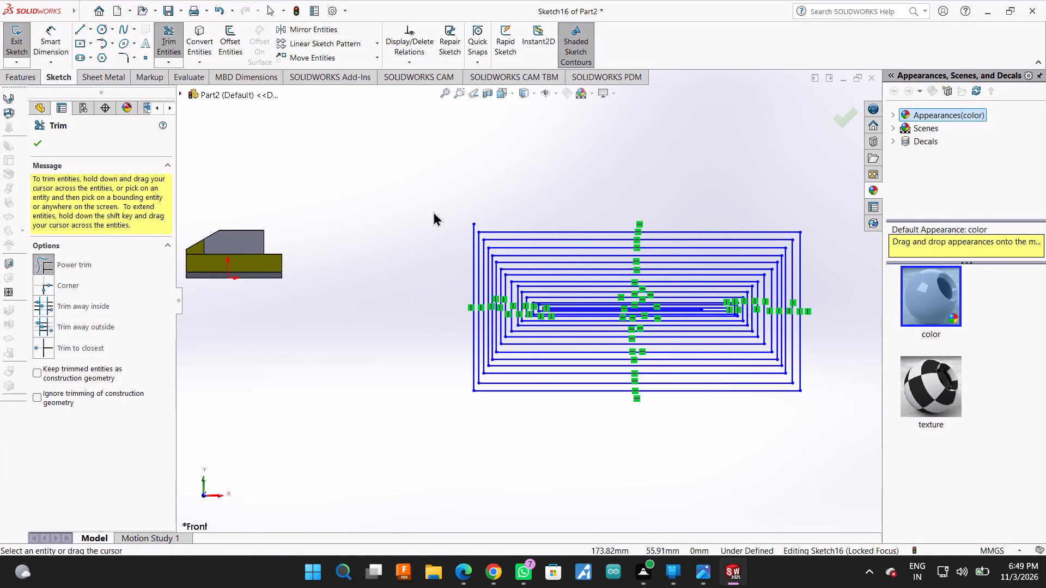
# Trim away one more full outer turn of the spiral, starting at its protruding left side and ending with its top line.
pyautogui.moveTo(437, 232); pyautogui.dragTo(460, 229)
pyautogui.moveTo(460, 229); pyautogui.dragTo(482, 218)
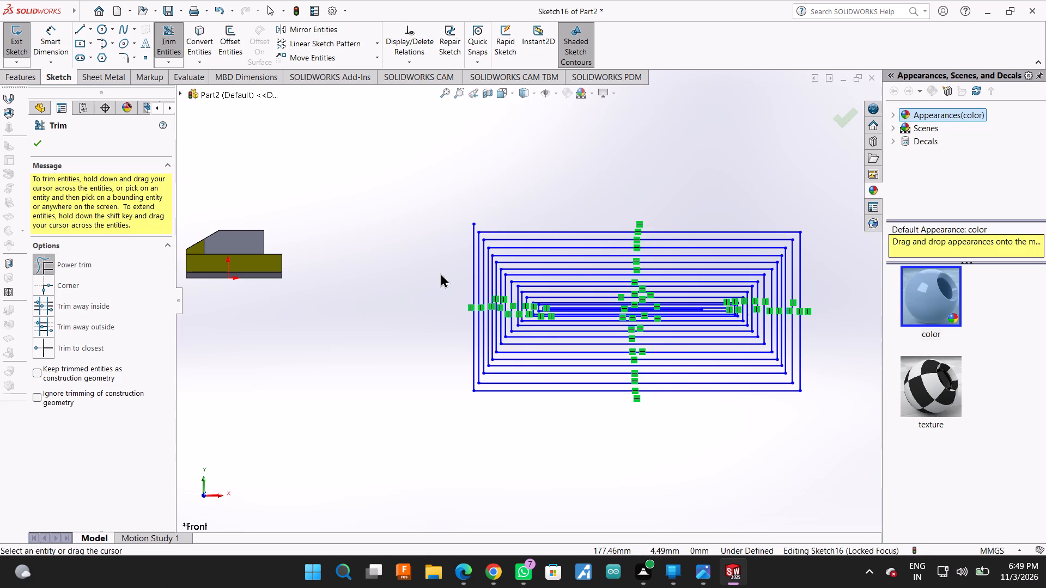
pyautogui.scroll(-1, 440, 273)
pyautogui.scroll(-2, 562, 253)
pyautogui.moveTo(415, 222); pyautogui.dragTo(455, 205)
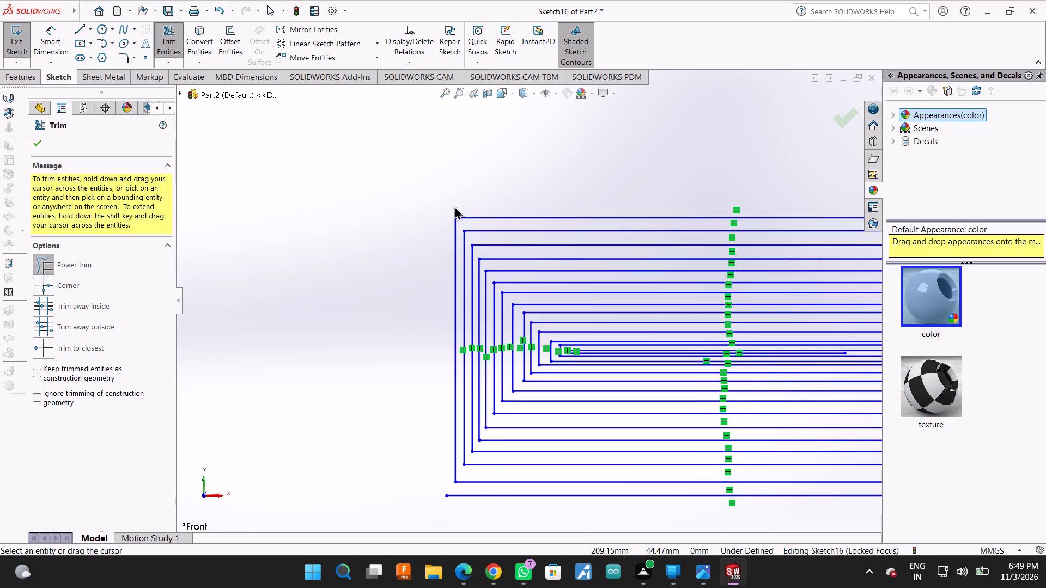
pyautogui.moveTo(475, 502); pyautogui.dragTo(470, 492)
pyautogui.scroll(2, 470, 491)
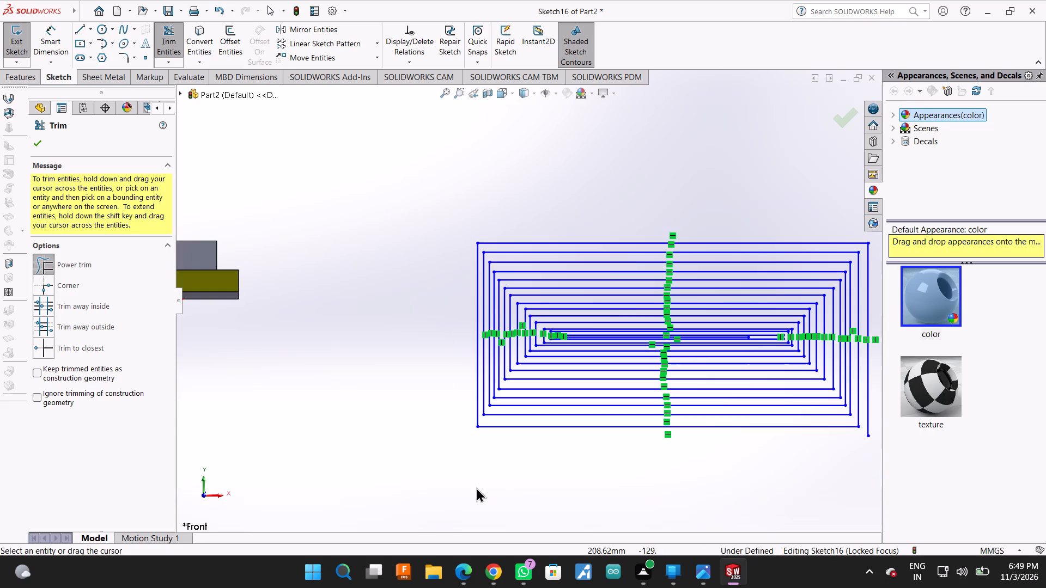
pyautogui.scroll(2, 830, 418)
pyautogui.scroll(-1, 793, 344)
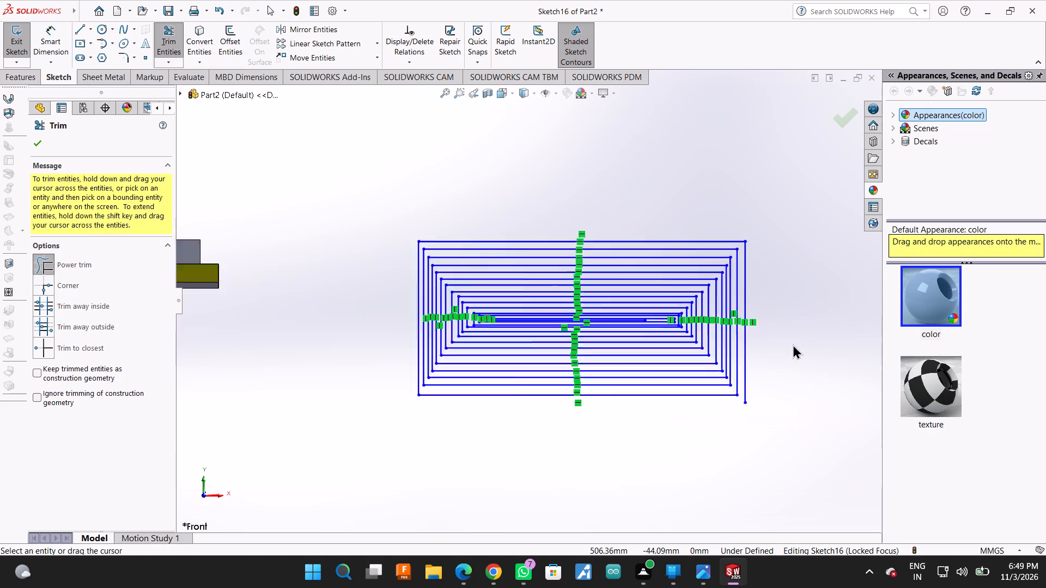
pyautogui.scroll(-2, 793, 344)
pyautogui.moveTo(710, 356); pyautogui.dragTo(695, 383)
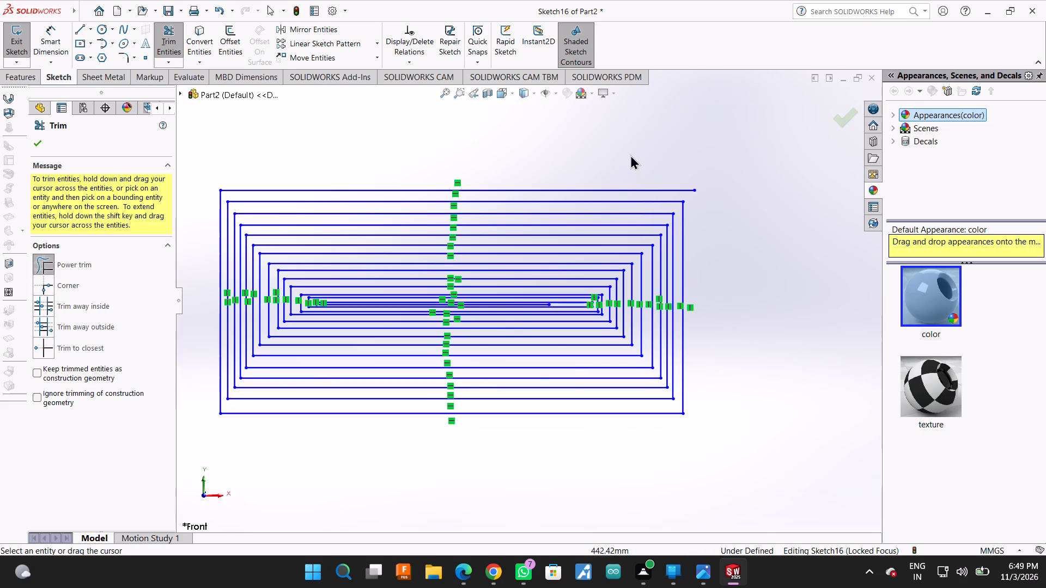
pyautogui.moveTo(682, 156); pyautogui.dragTo(694, 205)
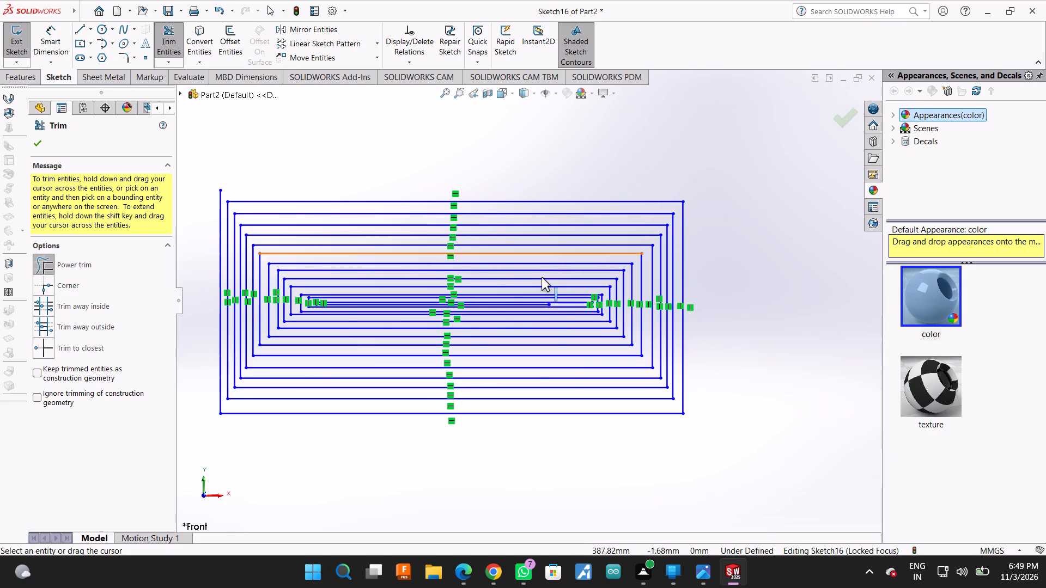
# Trim away the protruding left side and the bottom line of the spiral's outermost turn.
pyautogui.scroll(3, 552, 303)
pyautogui.scroll(-5, 447, 310)
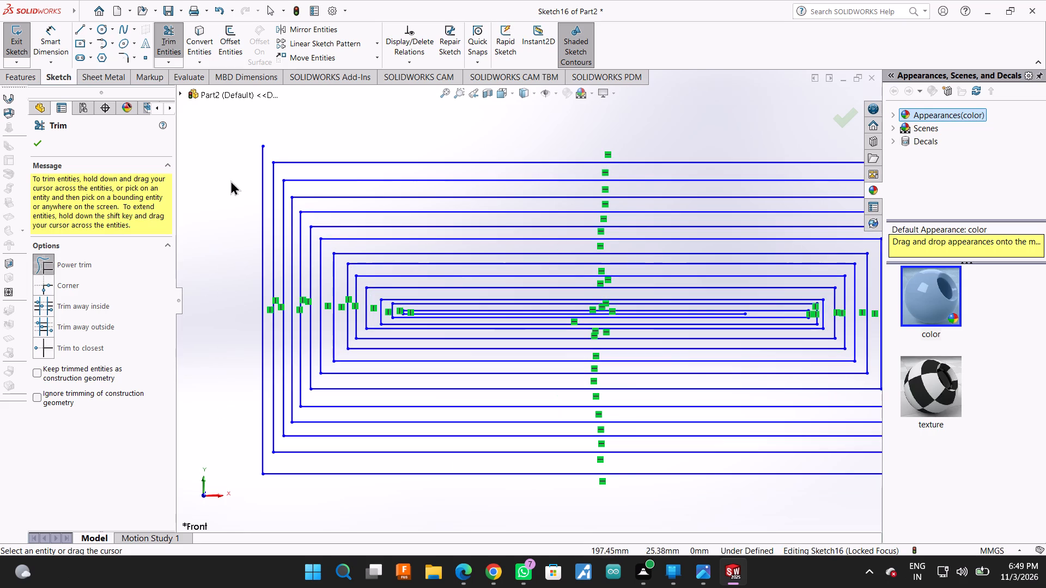
pyautogui.moveTo(231, 180); pyautogui.dragTo(273, 148)
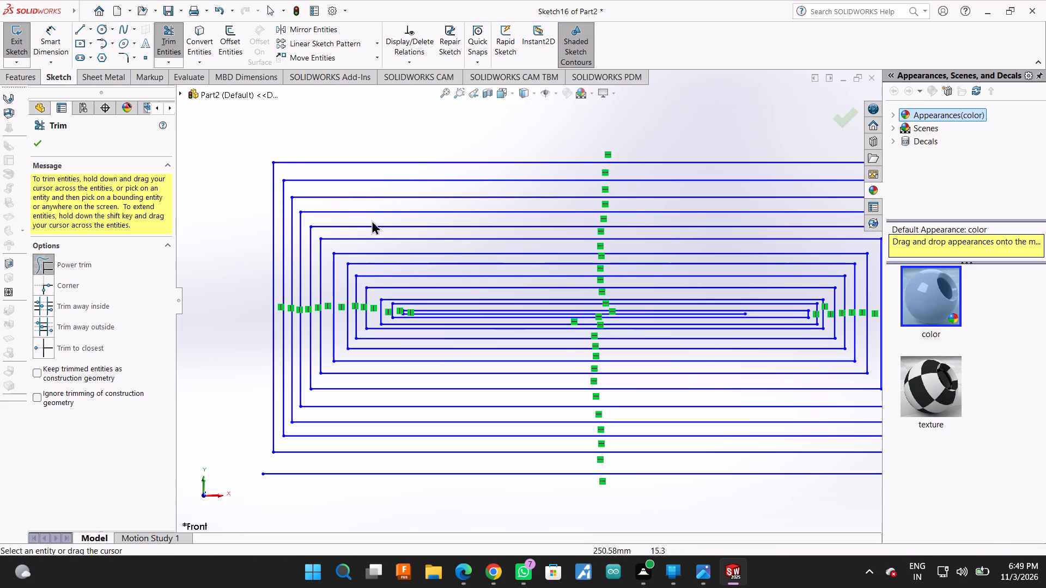
pyautogui.scroll(2, 472, 281)
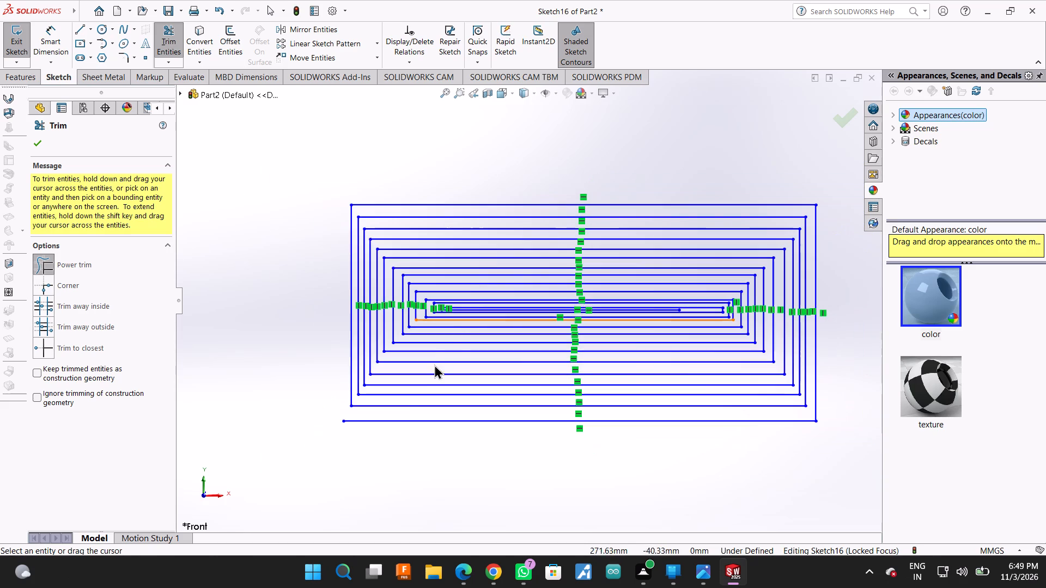
pyautogui.scroll(-3, 467, 364)
pyautogui.moveTo(413, 440); pyautogui.dragTo(415, 399)
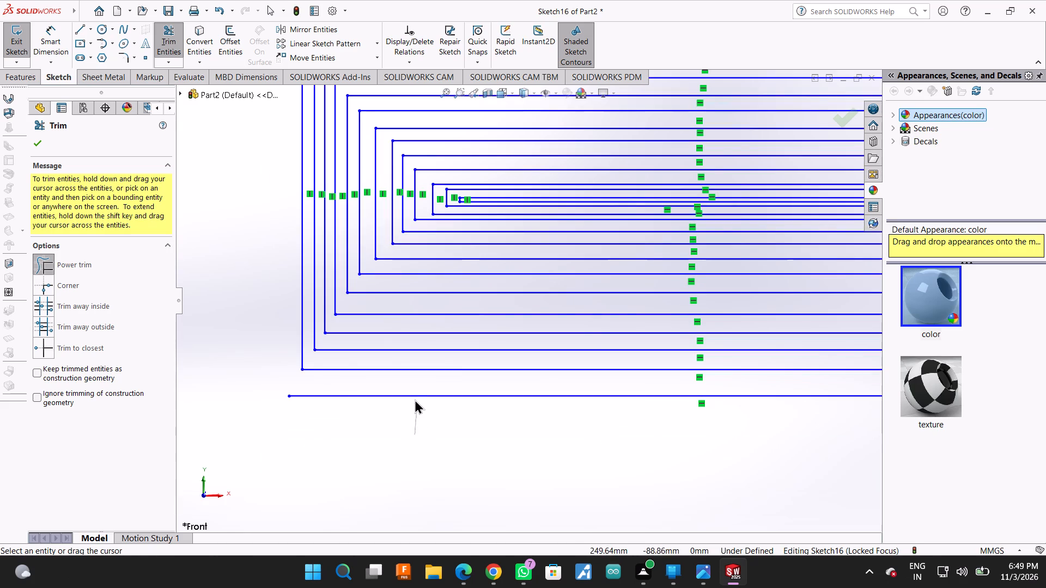
pyautogui.moveTo(415, 399); pyautogui.dragTo(414, 394)
# Trim away the remaining right side and top line of that same outermost turn.
pyautogui.scroll(2, 468, 482)
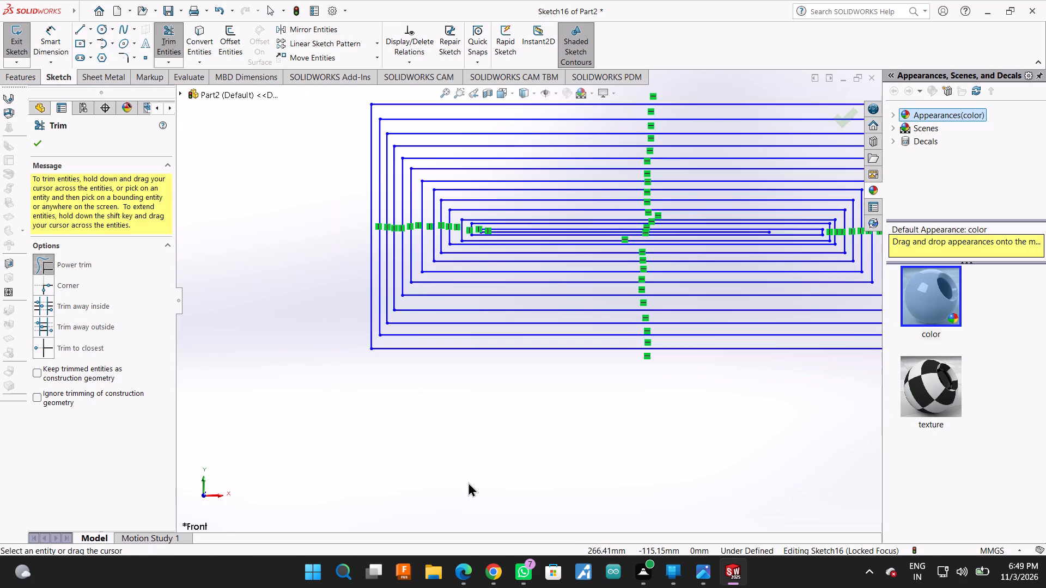
pyautogui.scroll(3, 572, 442)
pyautogui.scroll(-4, 688, 363)
pyautogui.moveTo(813, 270); pyautogui.dragTo(813, 270)
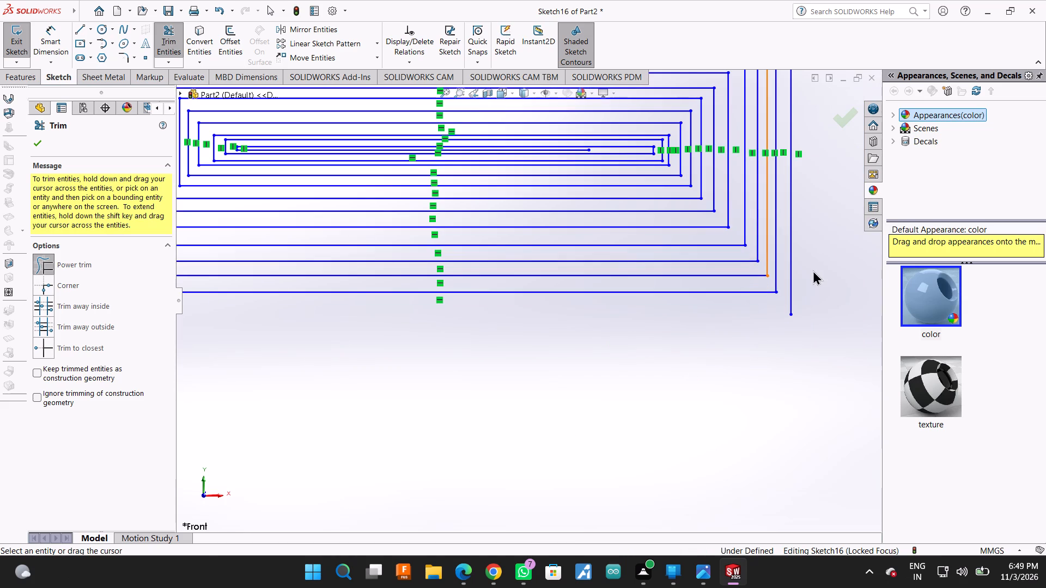
pyautogui.moveTo(813, 270); pyautogui.dragTo(780, 314)
pyautogui.scroll(3, 770, 323)
pyautogui.scroll(2, 617, 223)
pyautogui.scroll(-3, 565, 152)
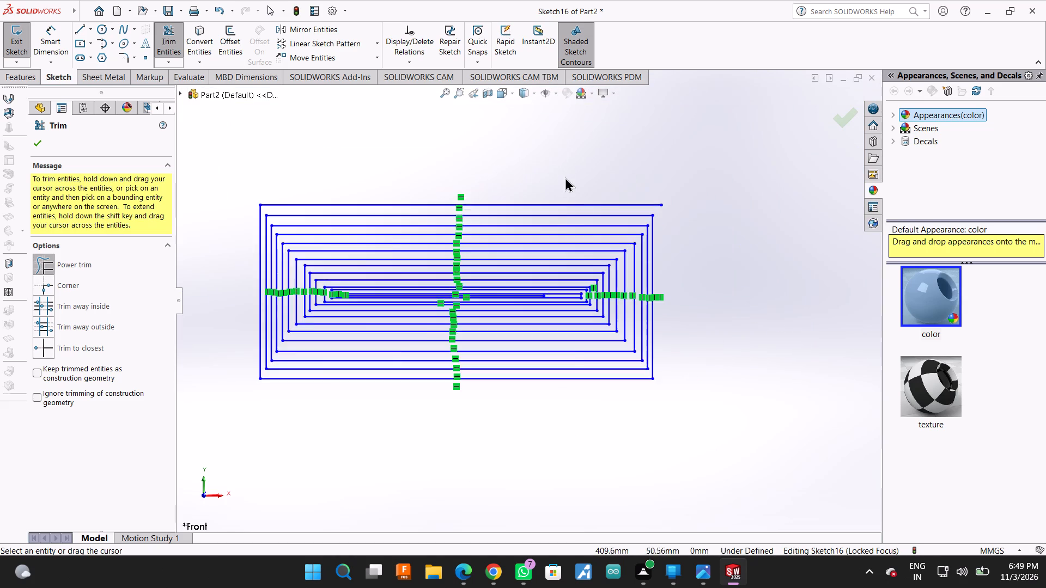
pyautogui.scroll(-1, 565, 177)
pyautogui.moveTo(645, 199); pyautogui.dragTo(706, 234)
# Trim away the next two outermost turns of the spiral, taking each one's left, bottom, right and top lines in order.
pyautogui.scroll(2, 712, 241)
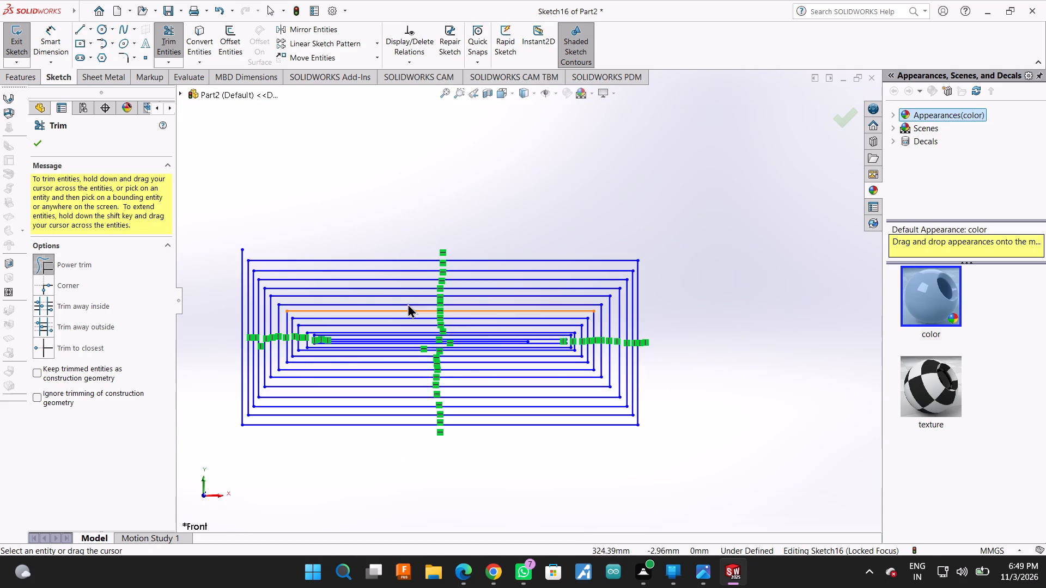
pyautogui.moveTo(226, 267); pyautogui.dragTo(245, 255)
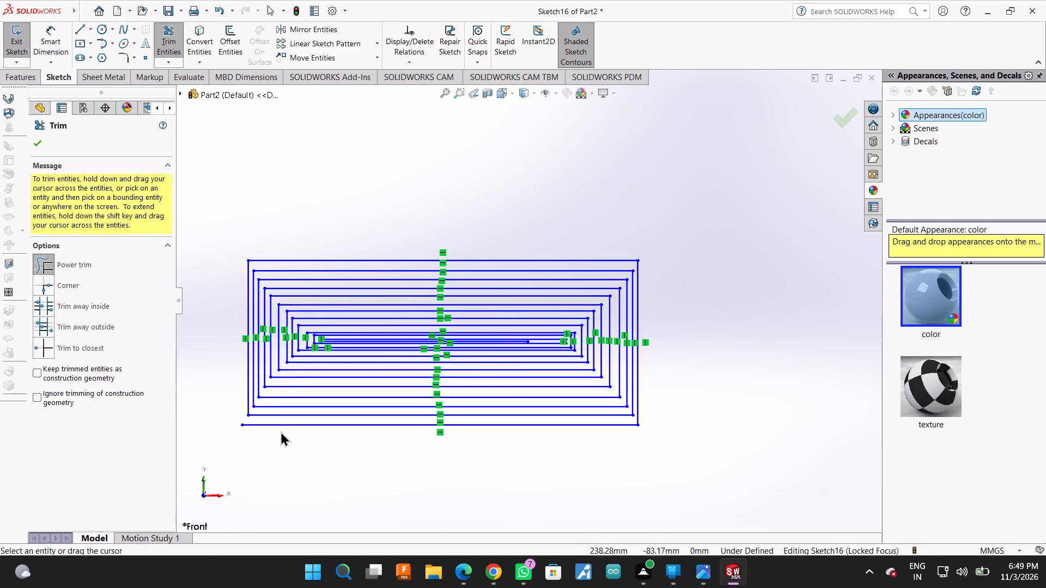
pyautogui.moveTo(281, 431); pyautogui.dragTo(286, 418)
pyautogui.moveTo(664, 391); pyautogui.dragTo(629, 424)
pyautogui.moveTo(611, 243); pyautogui.dragTo(617, 261)
pyautogui.scroll(-1, 378, 269)
pyautogui.moveTo(219, 270); pyautogui.dragTo(235, 265)
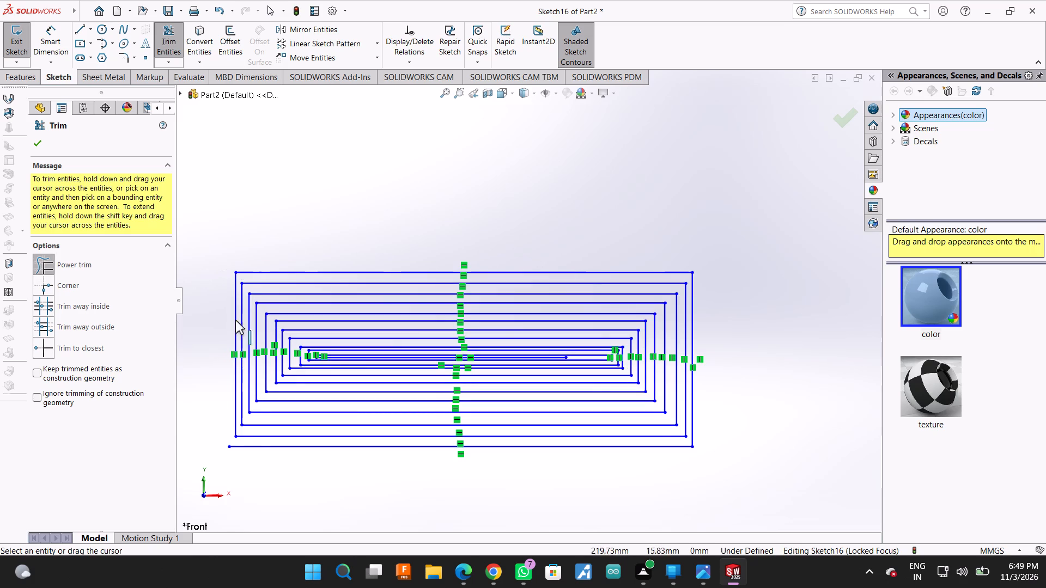
pyautogui.moveTo(245, 455); pyautogui.dragTo(248, 442)
pyautogui.moveTo(705, 421); pyautogui.dragTo(703, 421)
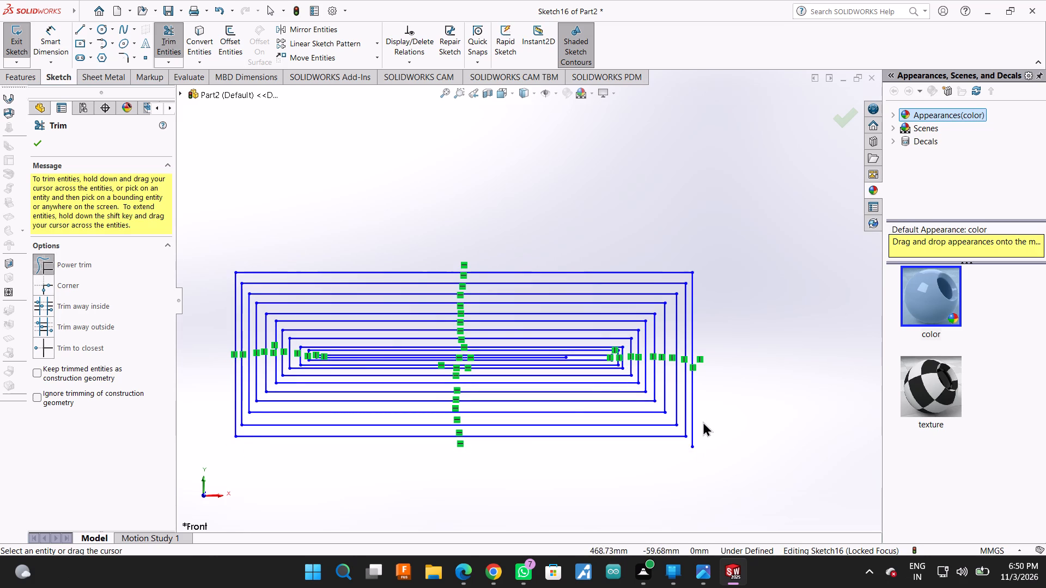
pyautogui.moveTo(703, 421); pyautogui.dragTo(688, 433)
pyautogui.moveTo(653, 256); pyautogui.dragTo(656, 271)
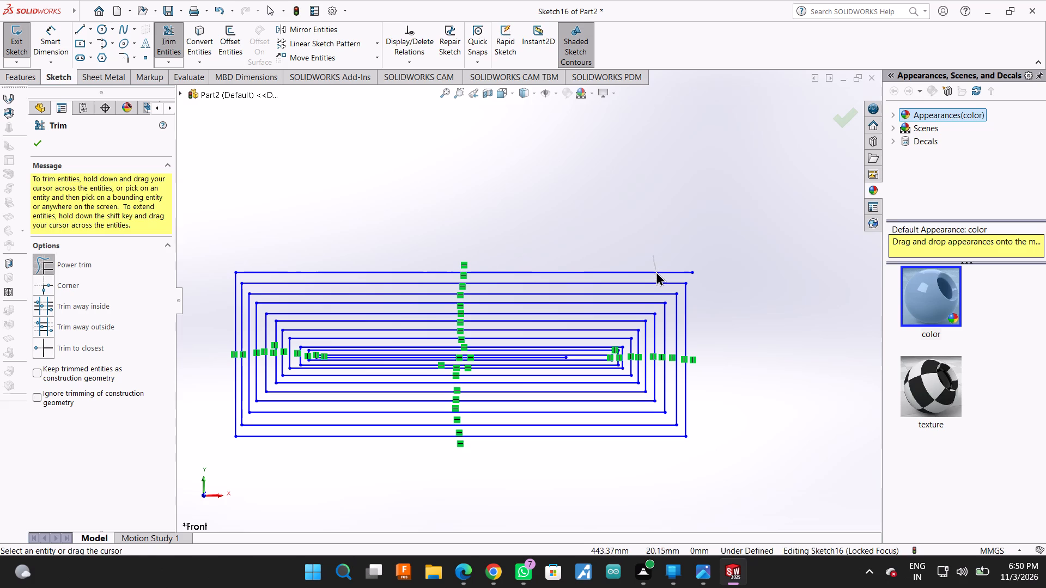
pyautogui.moveTo(656, 271); pyautogui.dragTo(655, 274)
# Trim away two more full outer turns of the spiral, working around each from its left side to its top line.
pyautogui.moveTo(222, 283); pyautogui.dragTo(230, 281)
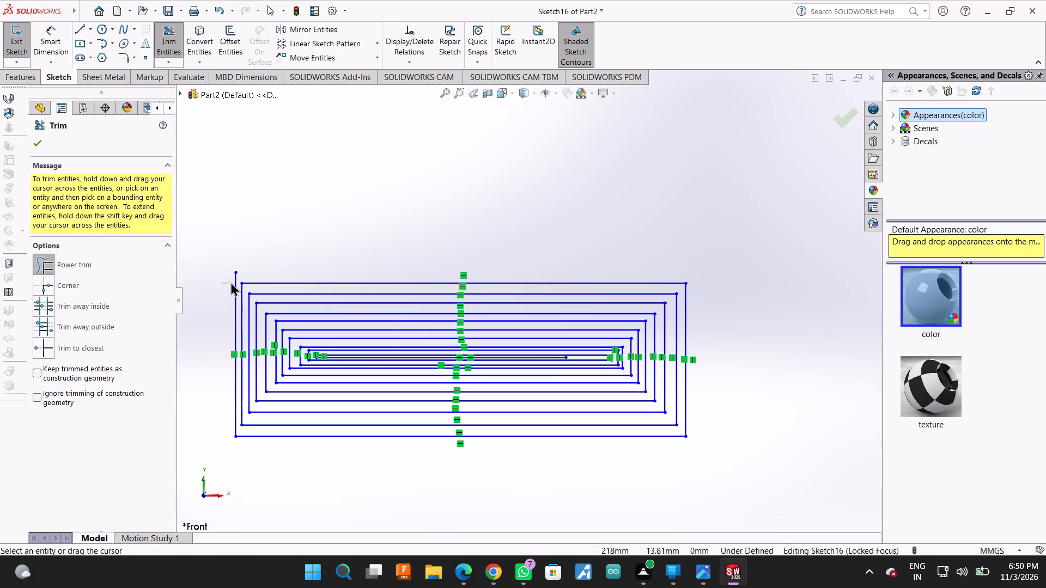
pyautogui.moveTo(230, 281); pyautogui.dragTo(236, 277)
pyautogui.moveTo(274, 442); pyautogui.dragTo(279, 434)
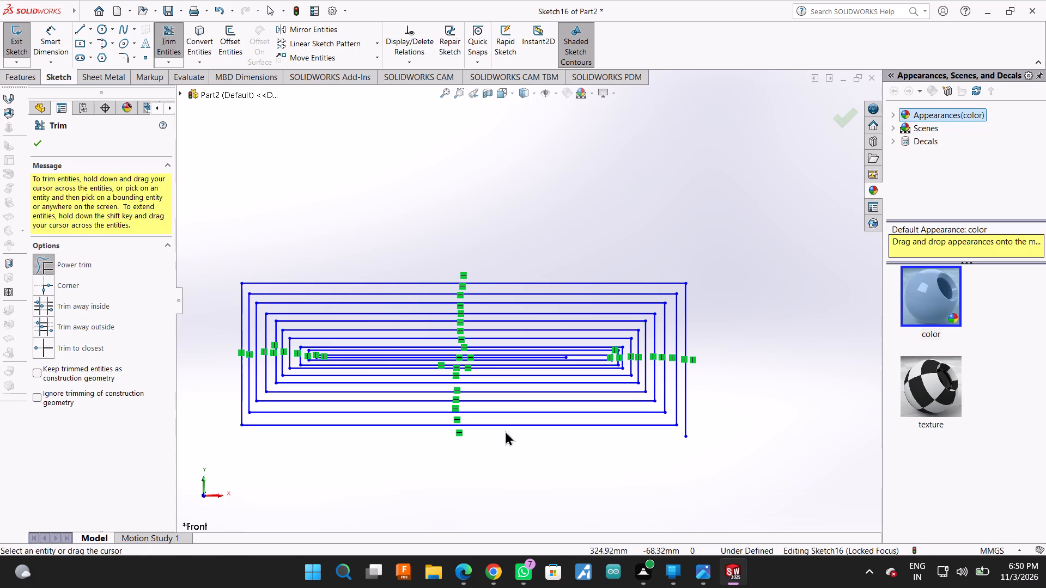
pyautogui.moveTo(713, 413); pyautogui.dragTo(683, 426)
pyautogui.moveTo(677, 272); pyautogui.dragTo(684, 291)
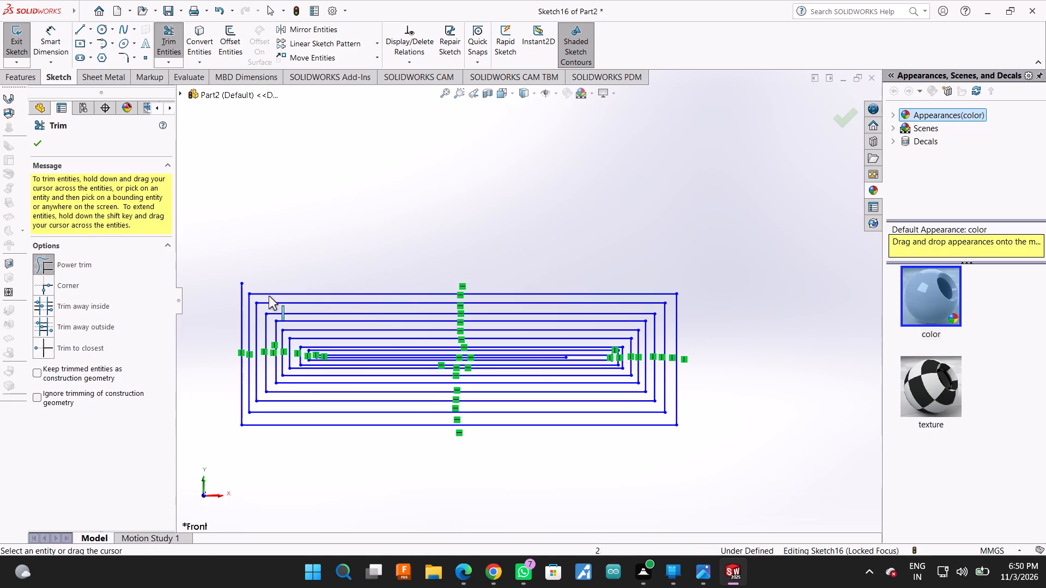
pyautogui.moveTo(219, 304); pyautogui.dragTo(246, 286)
pyautogui.moveTo(241, 457); pyautogui.dragTo(246, 424)
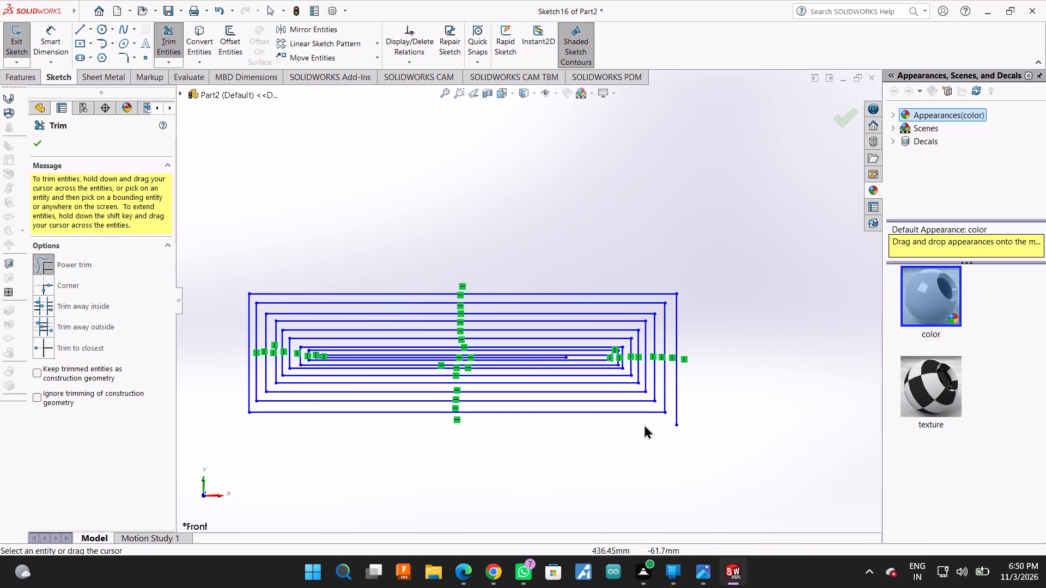
pyautogui.moveTo(697, 394); pyautogui.dragTo(674, 405)
pyautogui.moveTo(673, 256); pyautogui.dragTo(676, 269)
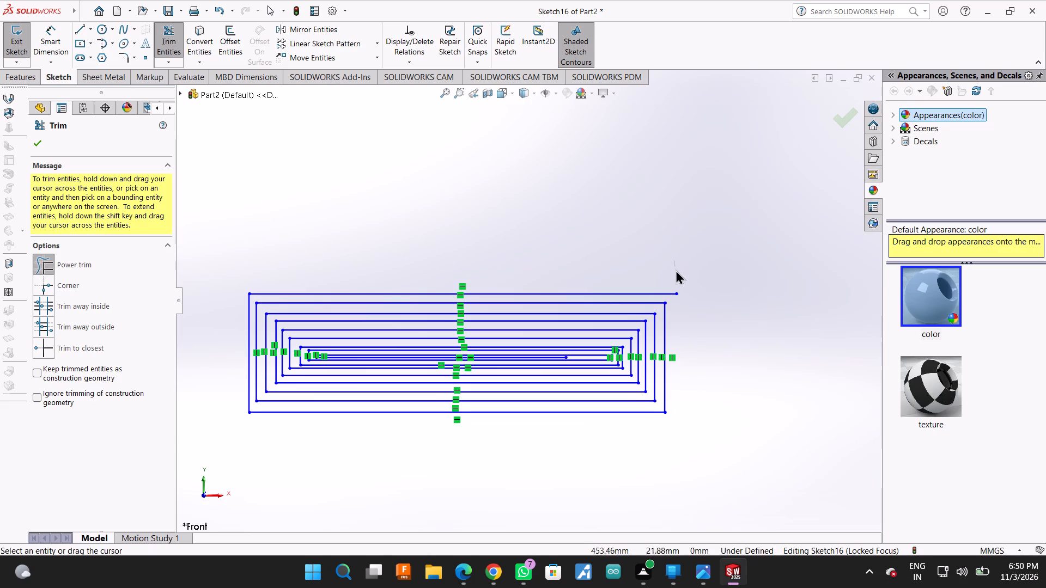
pyautogui.moveTo(676, 269); pyautogui.dragTo(676, 302)
# Trim away the left, bottom, right and top lines of the spiral's current outermost turn.
pyautogui.moveTo(216, 314); pyautogui.dragTo(239, 301)
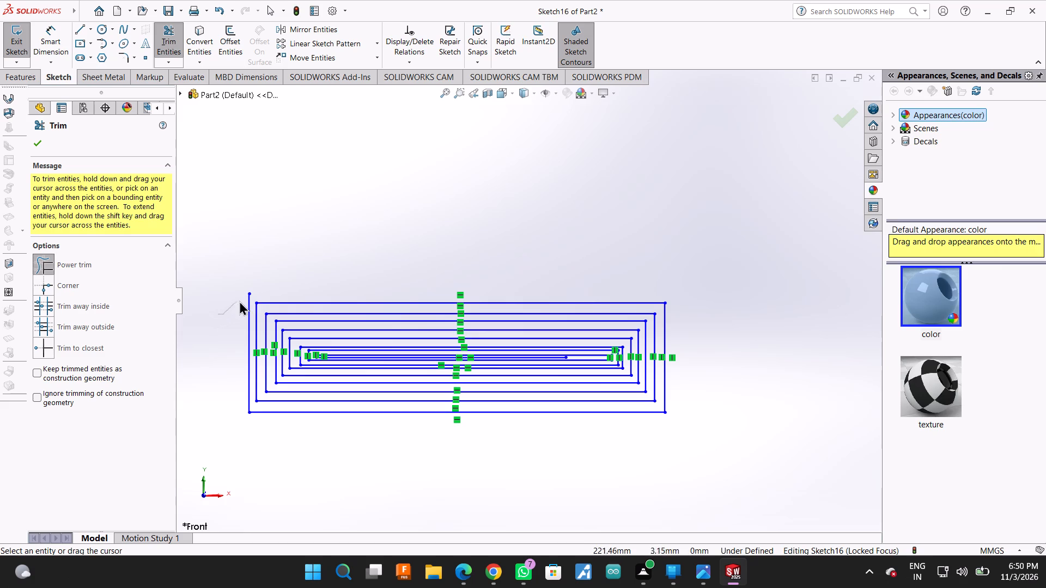
pyautogui.moveTo(239, 301); pyautogui.dragTo(251, 294)
pyautogui.moveTo(259, 424); pyautogui.dragTo(261, 409)
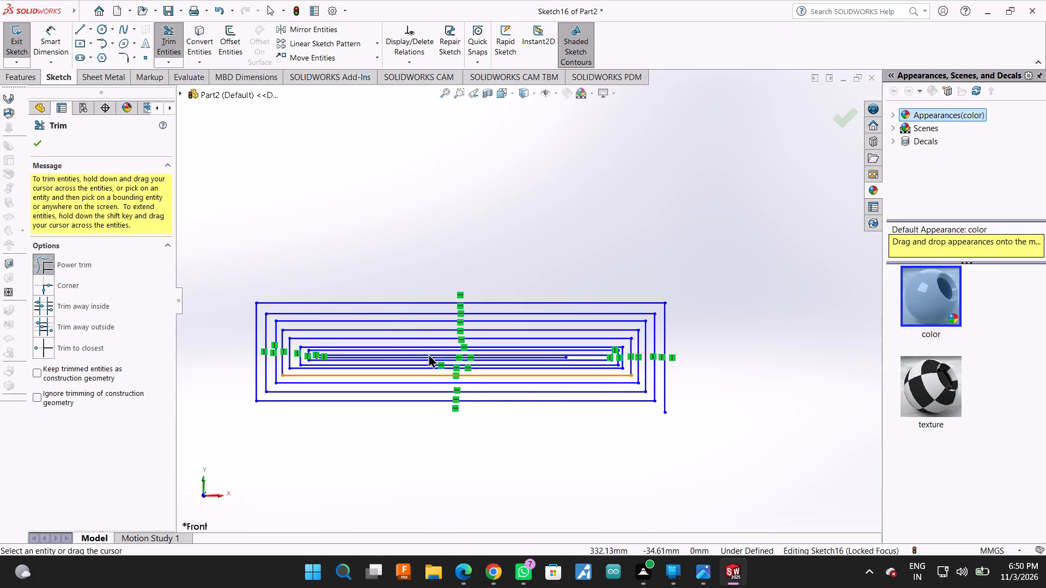
pyautogui.scroll(-1, 419, 342)
pyautogui.scroll(-2, 462, 352)
pyautogui.scroll(2, 486, 359)
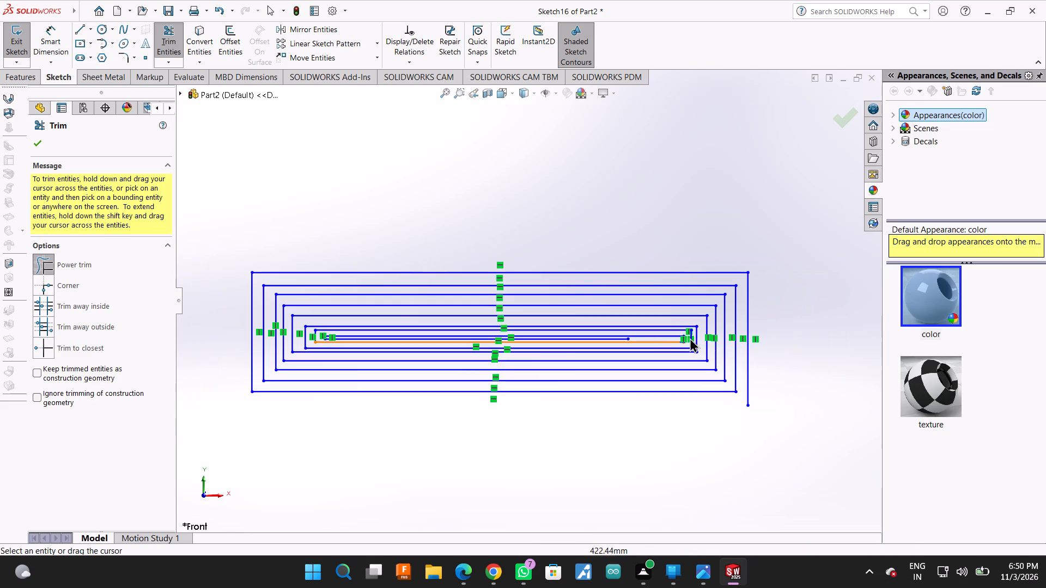
pyautogui.moveTo(764, 359); pyautogui.dragTo(748, 393)
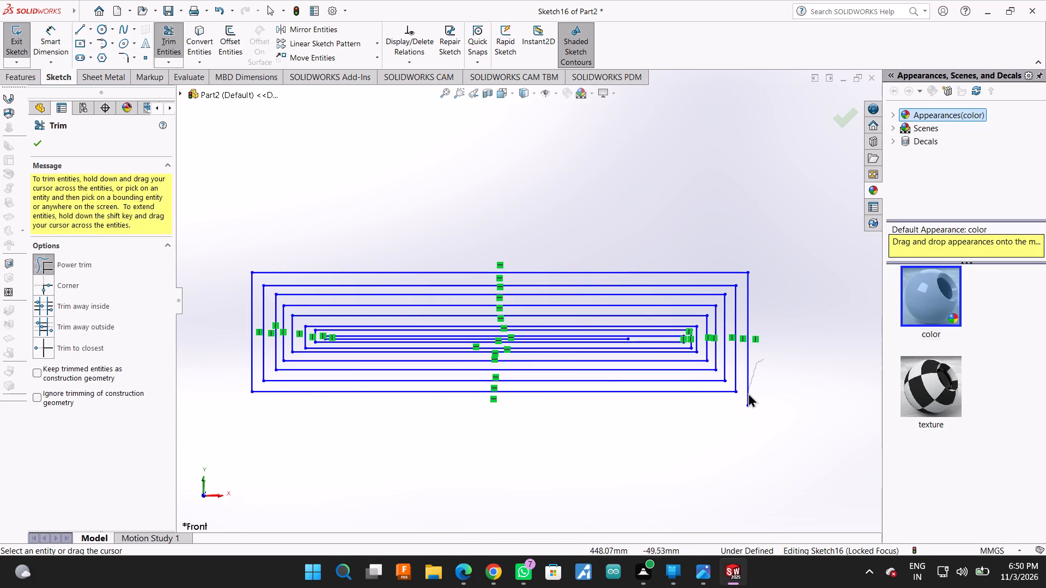
pyautogui.moveTo(748, 393); pyautogui.dragTo(747, 402)
pyautogui.moveTo(732, 248); pyautogui.dragTo(747, 281)
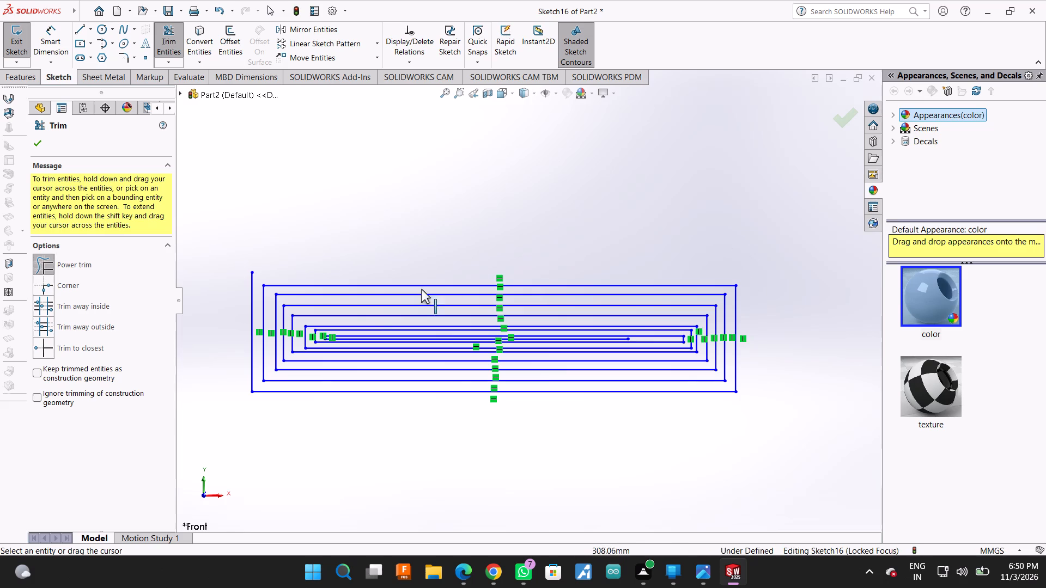
# Trim away another two outer turns of the spiral, starting each at its protruding left side and ending with its top line.
pyautogui.moveTo(224, 284); pyautogui.dragTo(264, 273)
pyautogui.moveTo(254, 406); pyautogui.dragTo(258, 386)
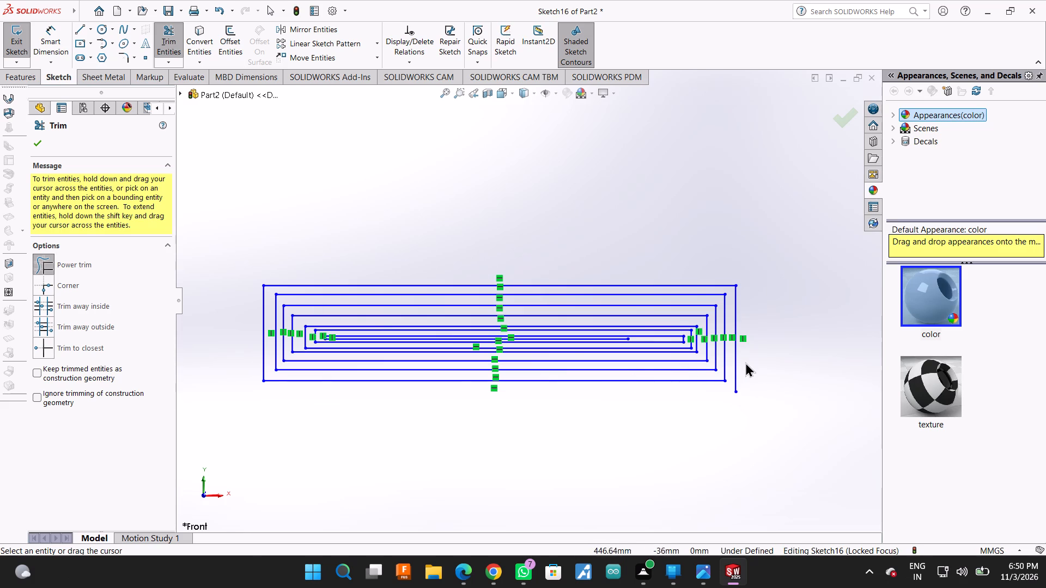
pyautogui.moveTo(747, 362); pyautogui.dragTo(732, 373)
pyautogui.moveTo(702, 243); pyautogui.dragTo(733, 291)
pyautogui.moveTo(223, 301); pyautogui.dragTo(265, 289)
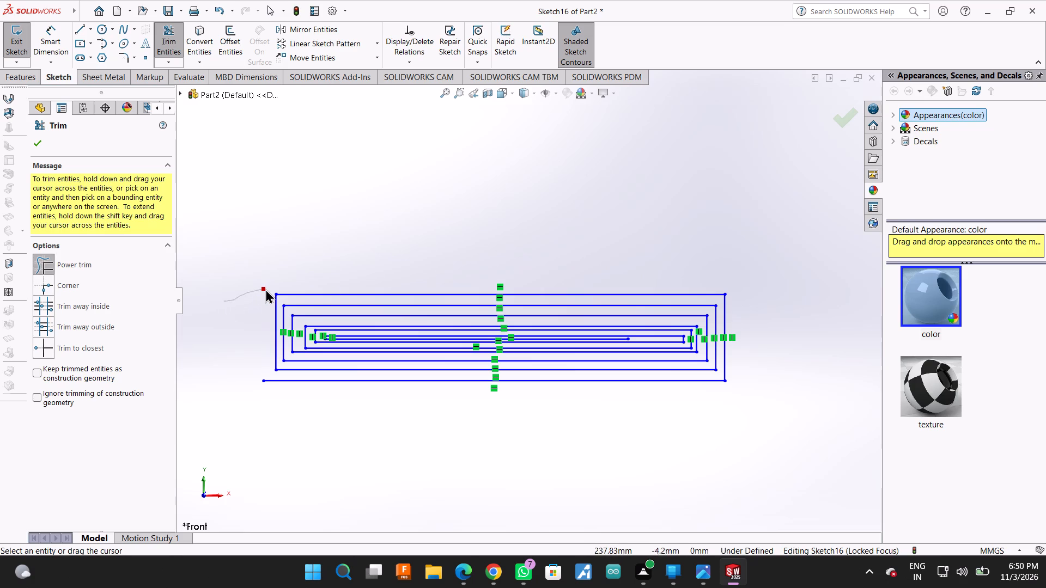
pyautogui.moveTo(265, 289); pyautogui.dragTo(263, 290)
pyautogui.moveTo(265, 392); pyautogui.dragTo(267, 375)
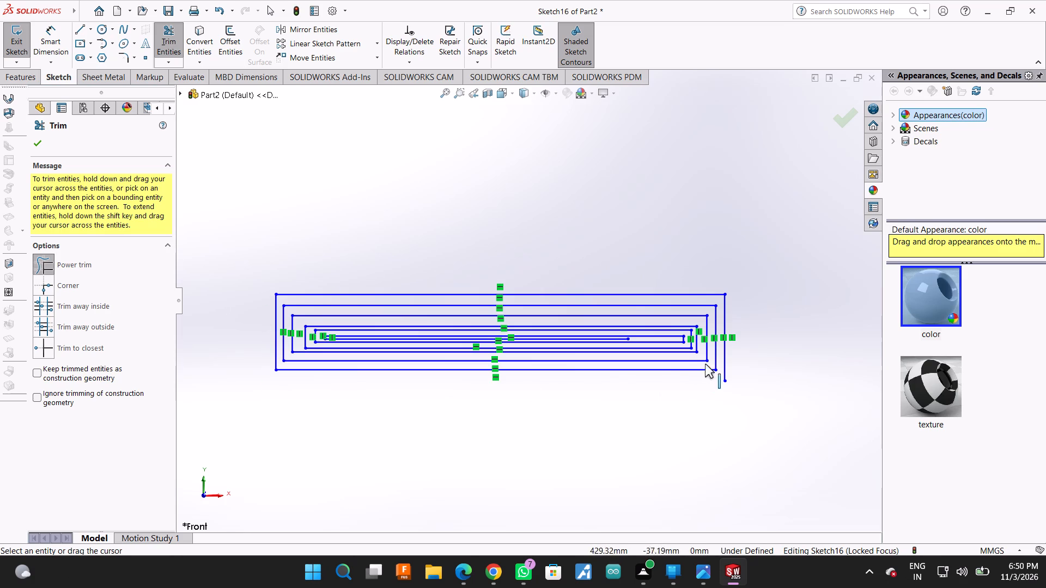
pyautogui.moveTo(738, 360); pyautogui.dragTo(721, 369)
pyautogui.moveTo(696, 262); pyautogui.dragTo(719, 289)
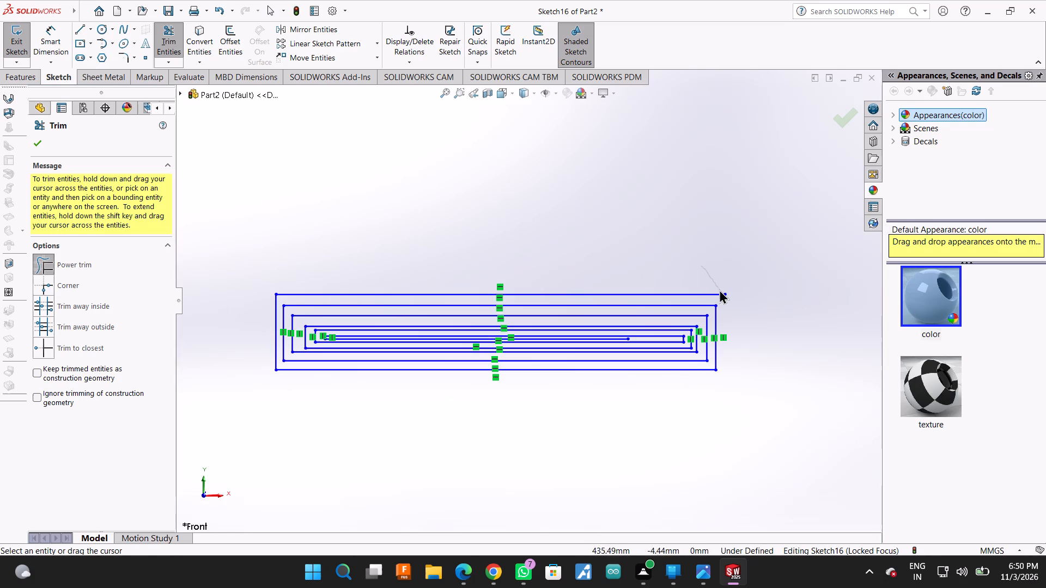
pyautogui.moveTo(719, 289); pyautogui.dragTo(726, 301)
# Trim away all four sides of the spiral's new outermost turn: left, bottom, right and top.
pyautogui.moveTo(257, 305); pyautogui.dragTo(277, 300)
pyautogui.moveTo(290, 399); pyautogui.dragTo(293, 368)
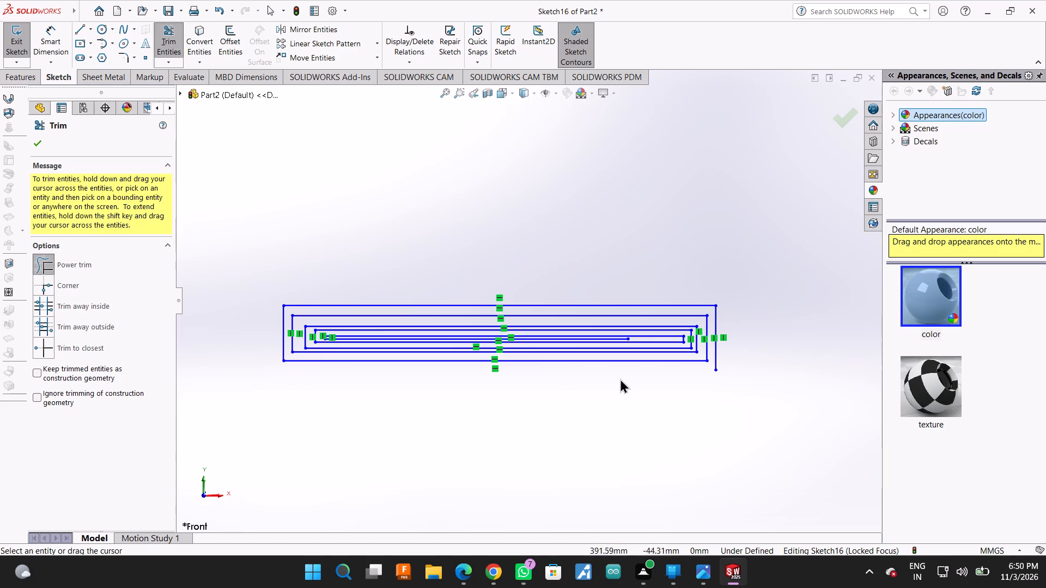
pyautogui.scroll(-2, 658, 362)
pyautogui.moveTo(754, 330); pyautogui.dragTo(720, 357)
pyautogui.moveTo(704, 252); pyautogui.dragTo(707, 260)
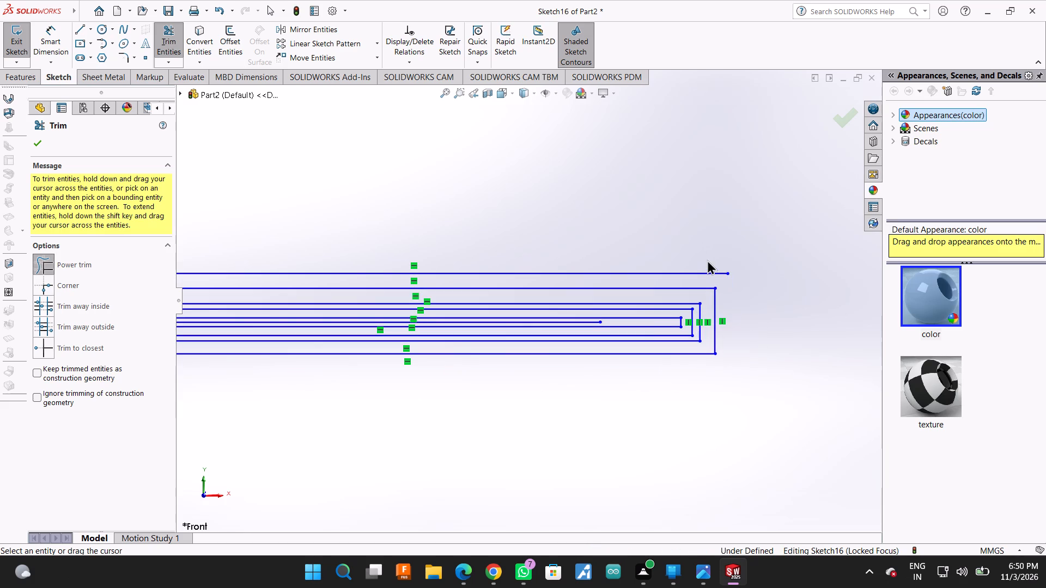
pyautogui.moveTo(707, 260); pyautogui.dragTo(725, 281)
# Trim away one more full outer turn of the flattened spiral, from its left side around to its top line.
pyautogui.scroll(2, 727, 350)
pyautogui.scroll(-1, 258, 318)
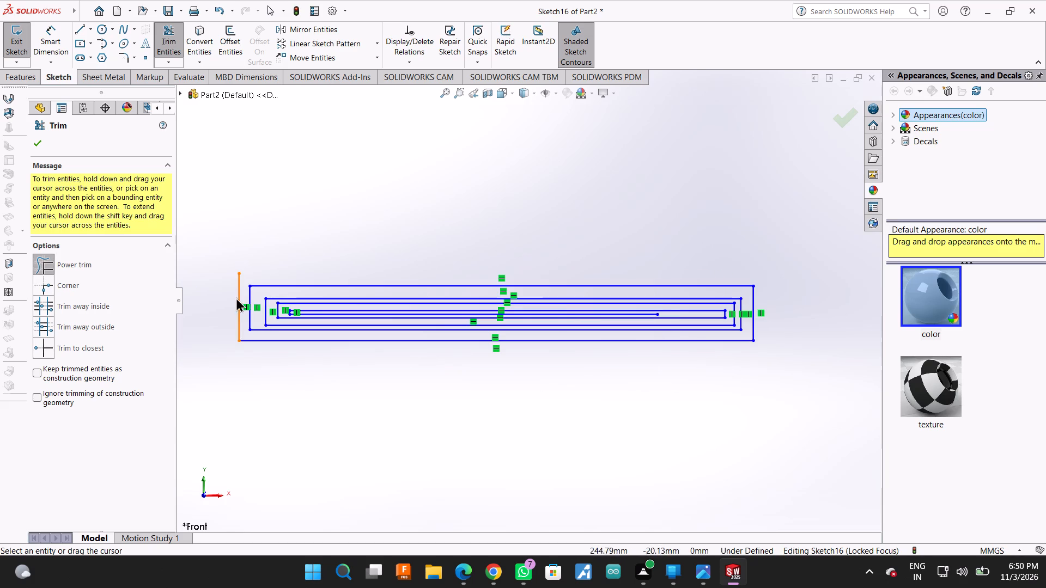
pyautogui.moveTo(229, 297); pyautogui.dragTo(243, 286)
pyautogui.scroll(-1, 235, 295)
pyautogui.moveTo(241, 285); pyautogui.dragTo(266, 276)
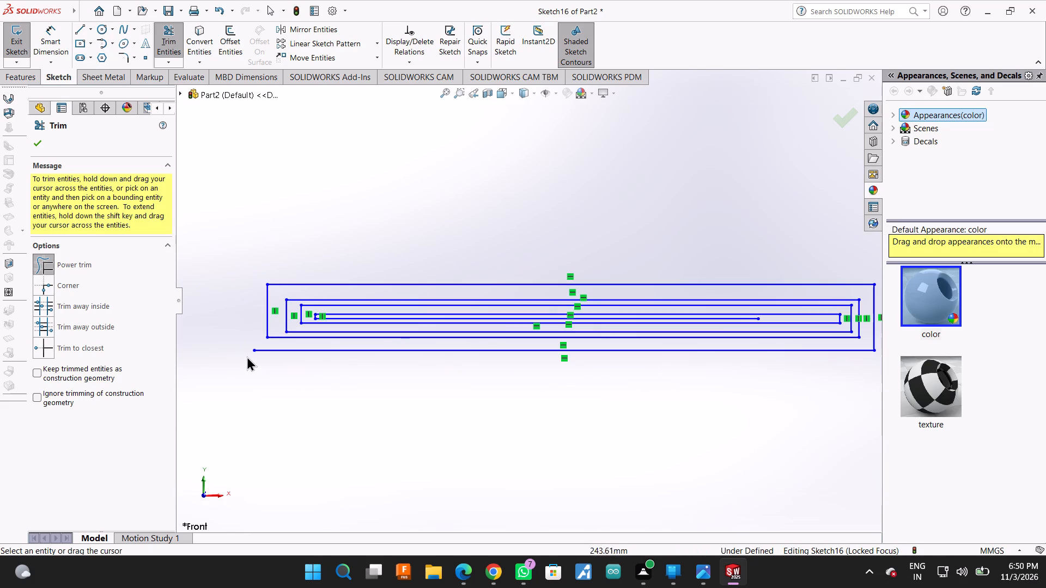
pyautogui.moveTo(267, 364); pyautogui.dragTo(266, 343)
pyautogui.scroll(2, 423, 351)
pyautogui.scroll(-1, 544, 332)
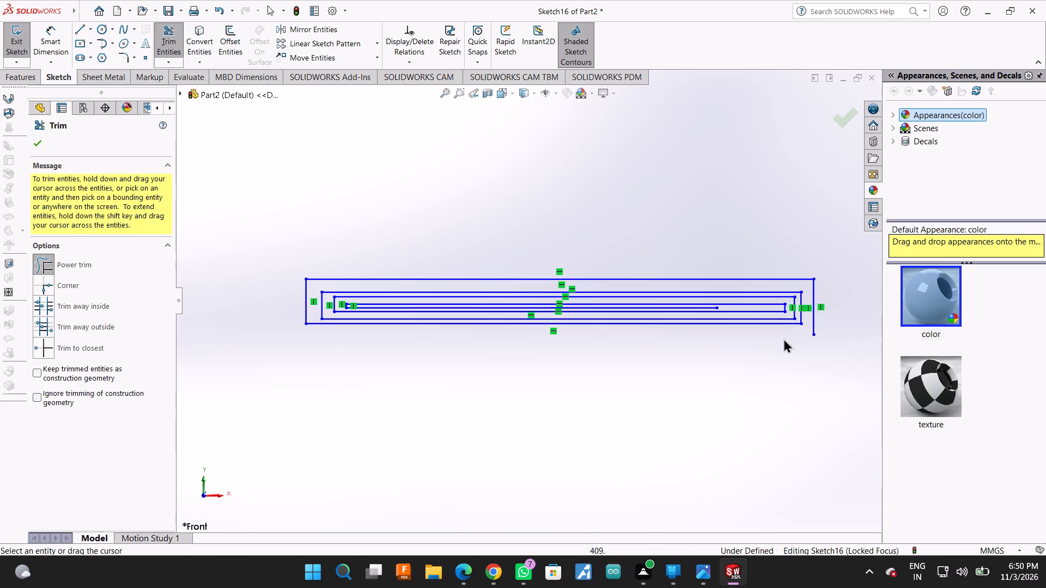
pyautogui.moveTo(821, 314); pyautogui.dragTo(807, 315)
pyautogui.moveTo(792, 271); pyautogui.dragTo(797, 285)
# Trim away the left, bottom, right and top lines of the outermost turn around the spiral's narrow core.
pyautogui.moveTo(279, 296); pyautogui.dragTo(315, 283)
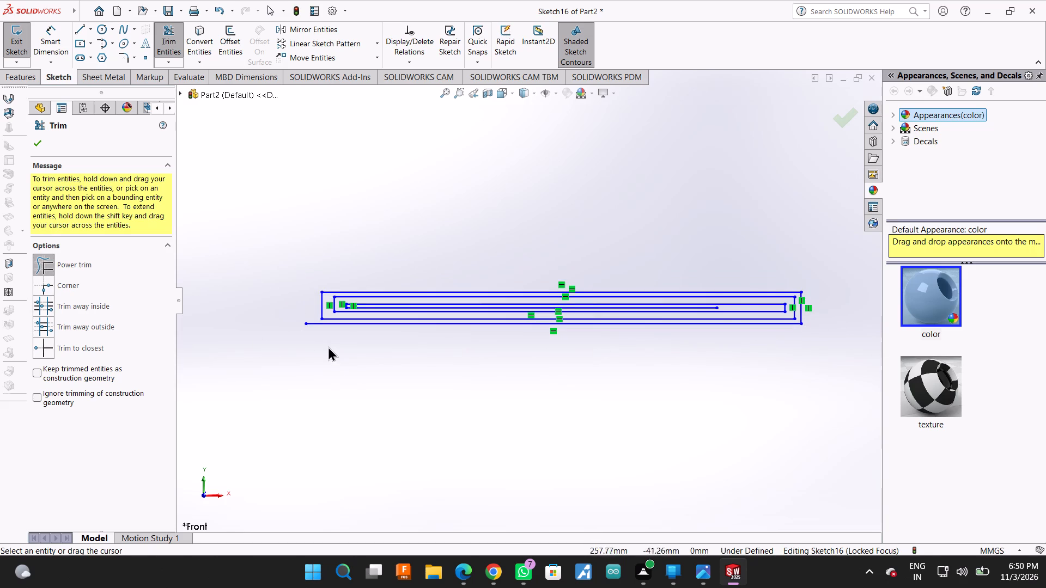
pyautogui.moveTo(327, 345); pyautogui.dragTo(315, 314)
pyautogui.scroll(-2, 648, 347)
pyautogui.scroll(1, 773, 313)
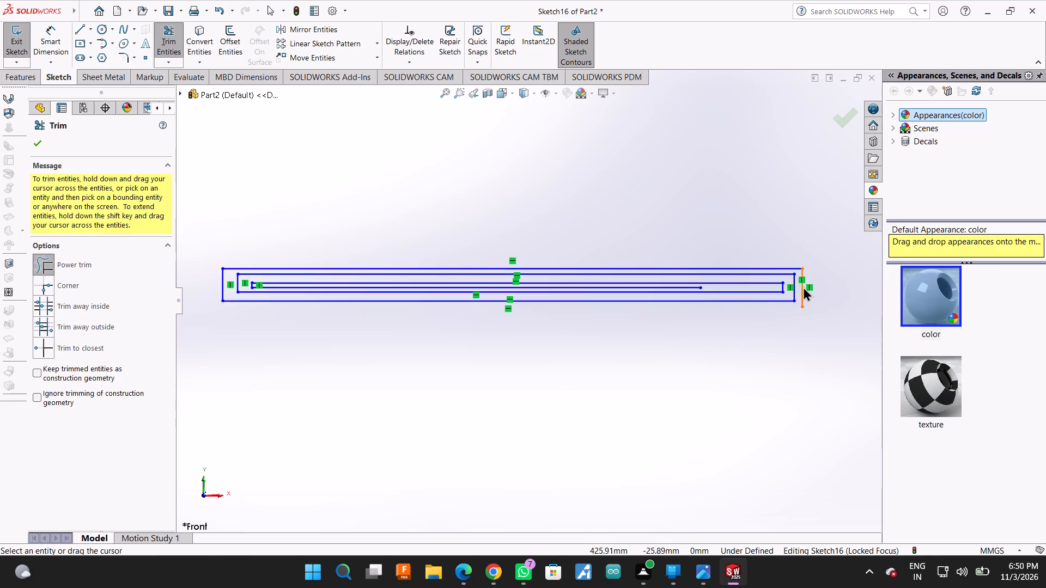
pyautogui.scroll(-1, 803, 286)
pyautogui.moveTo(808, 275); pyautogui.dragTo(782, 296)
pyautogui.moveTo(758, 241); pyautogui.dragTo(792, 272)
# Trim away the left, bottom, right and top lines of the flattened spiral's outermost remaining turn.
pyautogui.scroll(2, 792, 292)
pyautogui.scroll(-2, 170, 283)
pyautogui.scroll(-2, 252, 291)
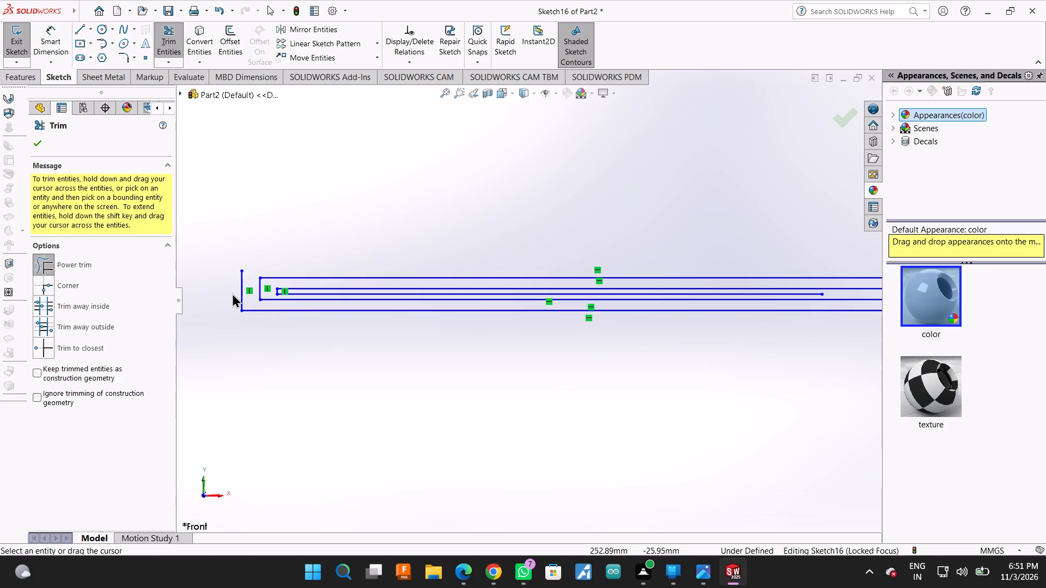
pyautogui.moveTo(232, 293); pyautogui.dragTo(245, 295)
pyautogui.moveTo(240, 324); pyautogui.dragTo(243, 308)
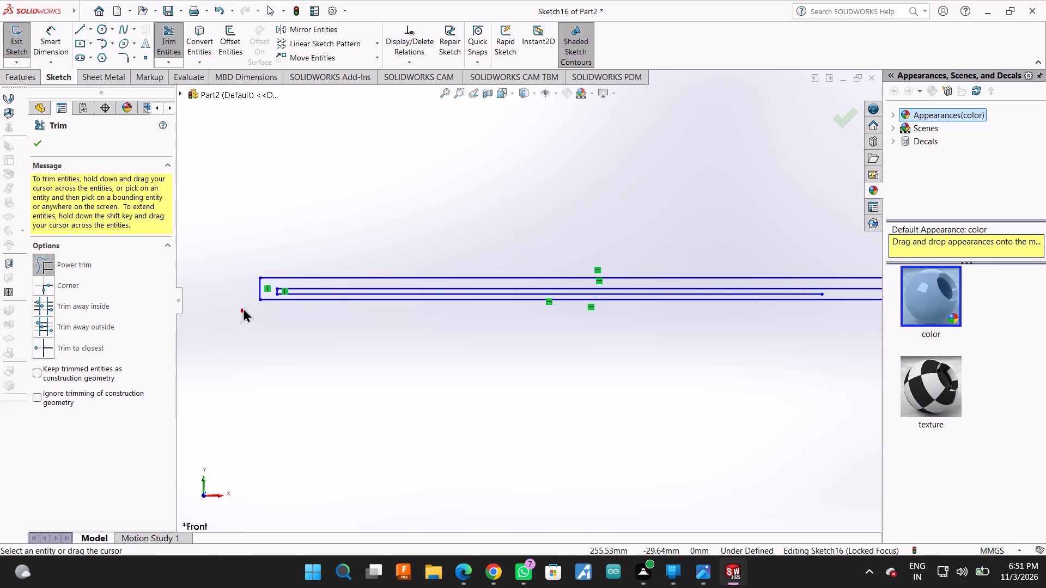
pyautogui.moveTo(243, 308); pyautogui.dragTo(243, 307)
pyautogui.scroll(2, 208, 337)
pyautogui.scroll(2, 725, 311)
pyautogui.scroll(-4, 732, 311)
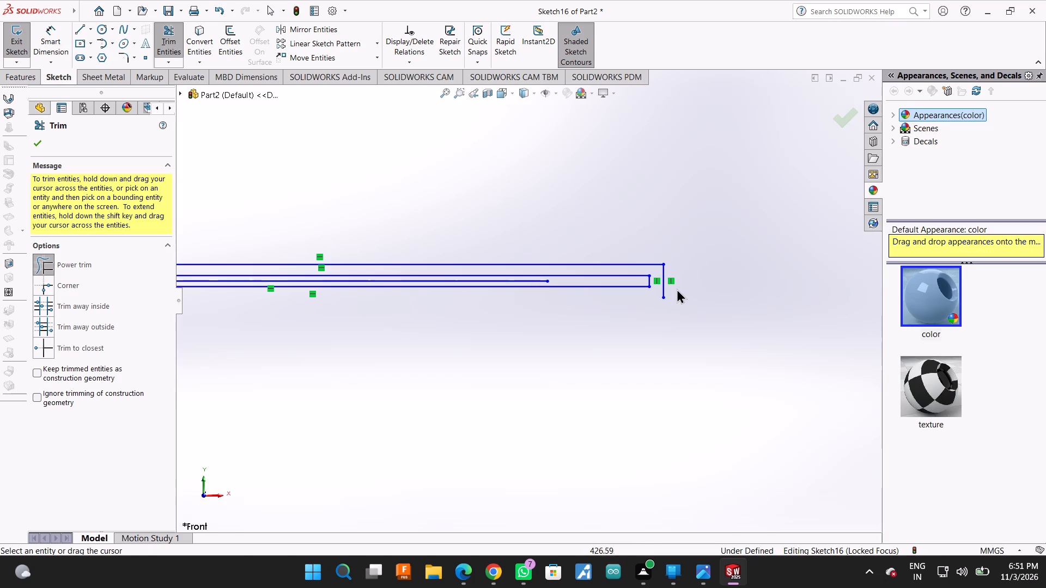
pyautogui.moveTo(670, 257); pyautogui.dragTo(656, 277)
pyautogui.moveTo(635, 252); pyautogui.dragTo(659, 279)
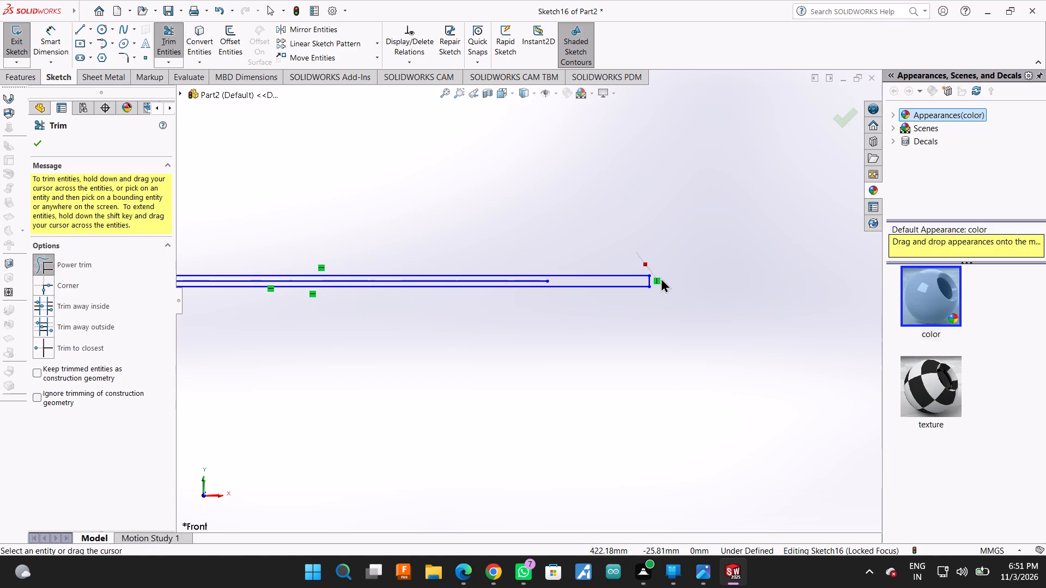
# Trim away the next full turn of the spiral, from its protruding left side around to its top line.
pyautogui.scroll(2, 661, 280)
pyautogui.scroll(3, 441, 319)
pyautogui.scroll(-4, 363, 308)
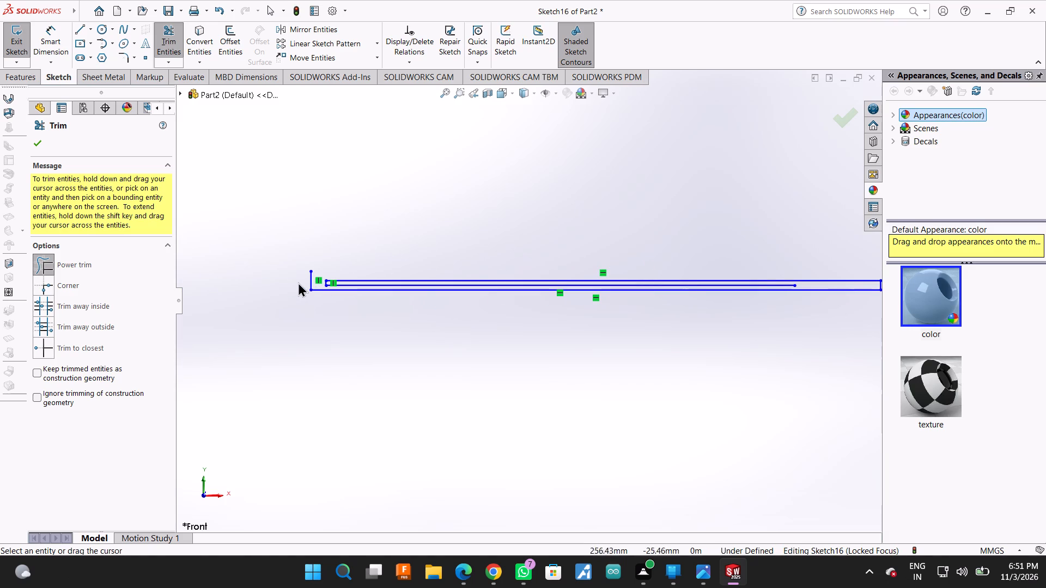
pyautogui.moveTo(296, 281); pyautogui.dragTo(312, 277)
pyautogui.moveTo(315, 312); pyautogui.dragTo(319, 285)
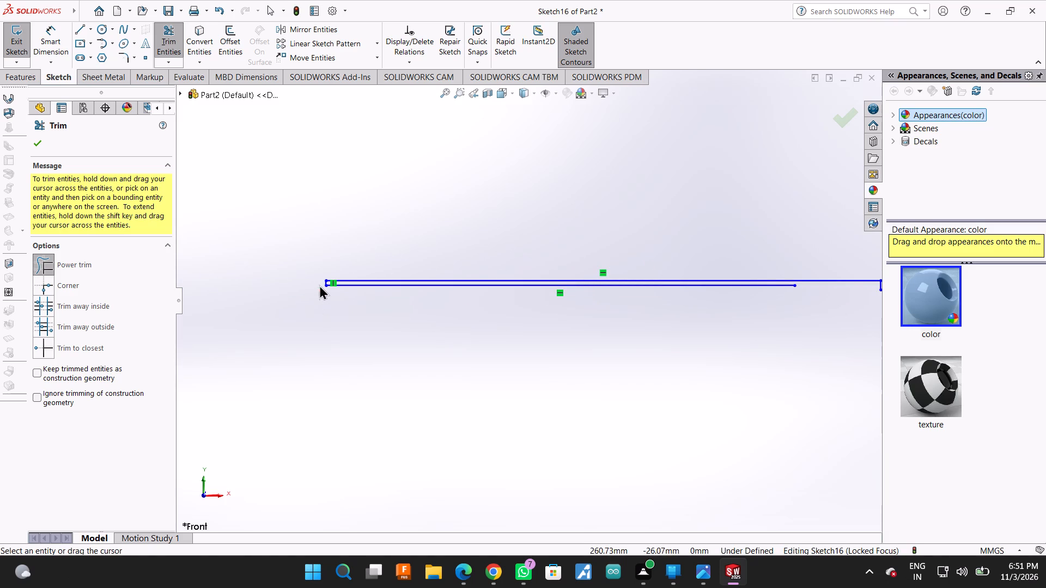
pyautogui.moveTo(319, 285); pyautogui.dragTo(315, 285)
pyautogui.scroll(2, 557, 299)
pyautogui.scroll(-3, 608, 289)
pyautogui.scroll(-1, 796, 297)
pyautogui.scroll(2, 796, 297)
pyautogui.scroll(-2, 796, 297)
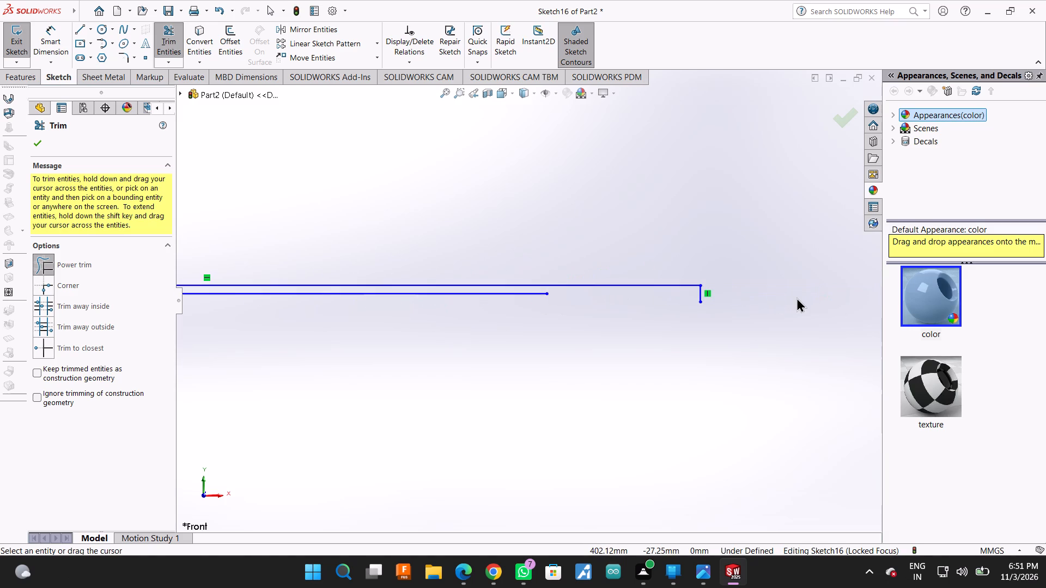
pyautogui.scroll(-1, 796, 297)
pyautogui.moveTo(728, 292); pyautogui.dragTo(665, 294)
pyautogui.moveTo(661, 260); pyautogui.dragTo(665, 304)
# Trim away the spiral's last short left side and its innermost horizontal line, then finish trimming.
pyautogui.scroll(3, 643, 314)
pyautogui.scroll(4, 533, 324)
pyautogui.scroll(-9, 360, 293)
pyautogui.moveTo(333, 309); pyautogui.dragTo(360, 306)
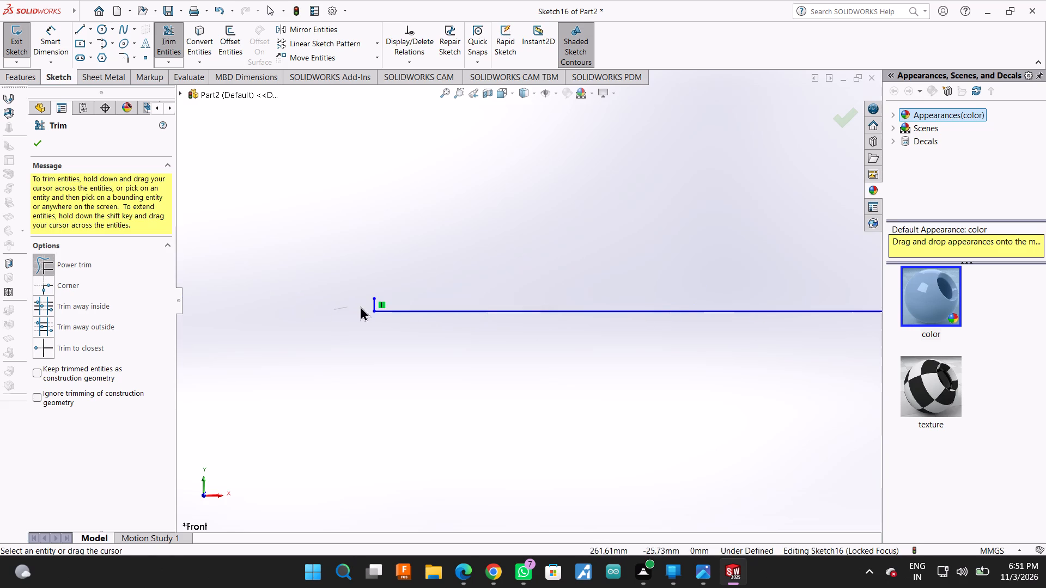
pyautogui.moveTo(360, 306); pyautogui.dragTo(387, 302)
pyautogui.moveTo(400, 338); pyautogui.dragTo(412, 310)
pyautogui.scroll(1, 0, 265)
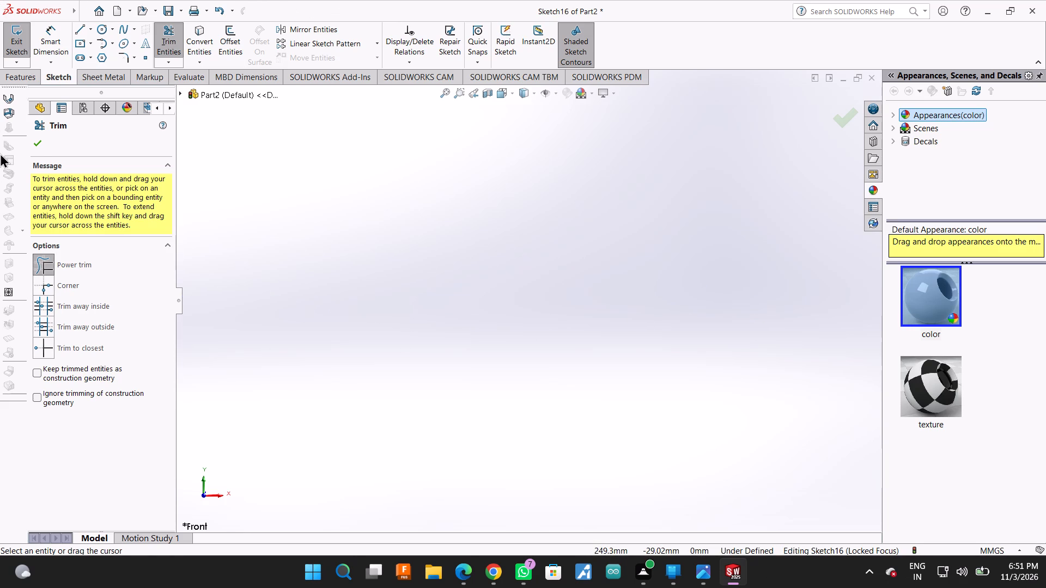
pyautogui.click(38, 148)
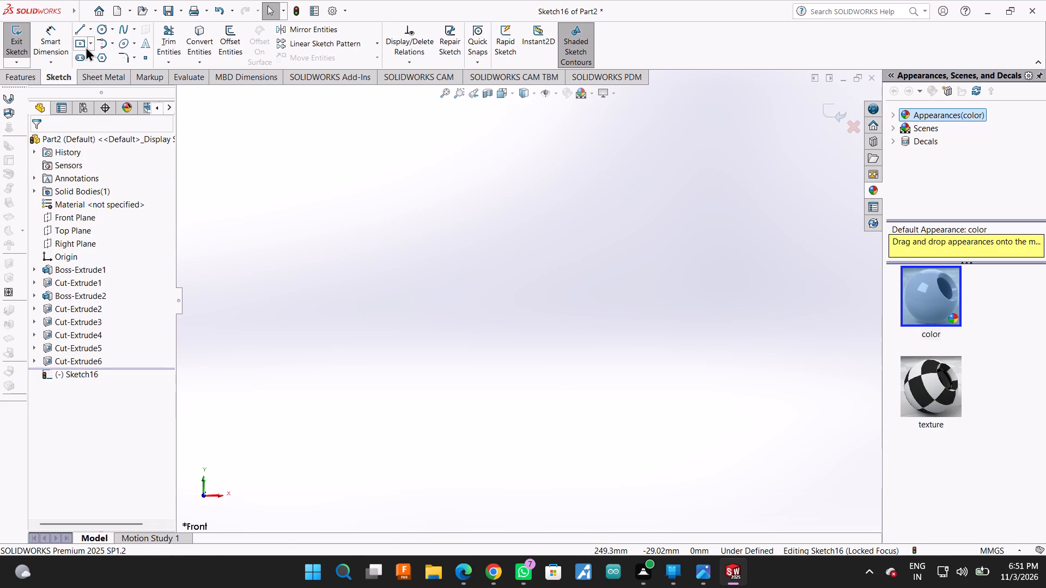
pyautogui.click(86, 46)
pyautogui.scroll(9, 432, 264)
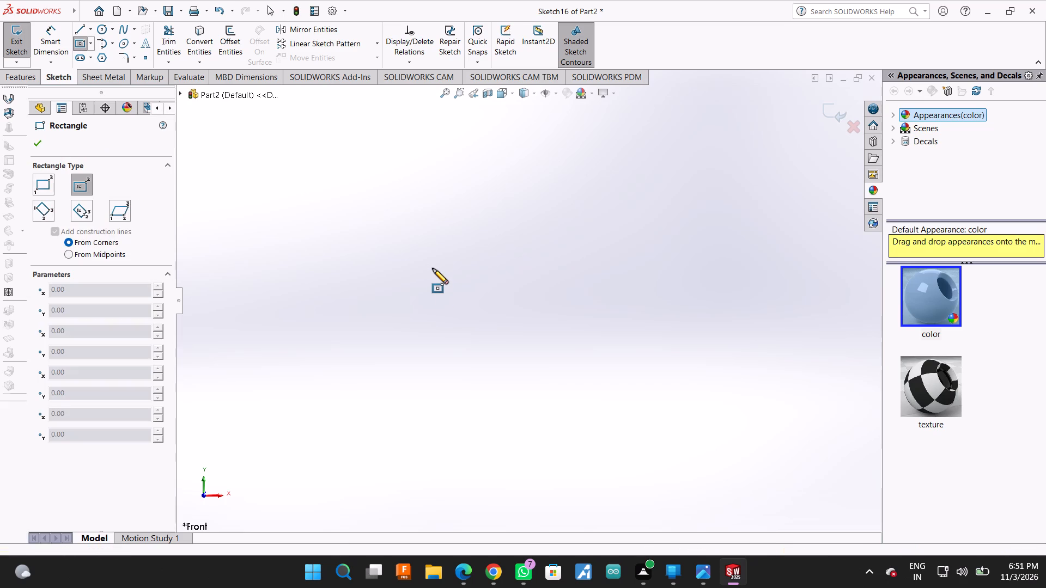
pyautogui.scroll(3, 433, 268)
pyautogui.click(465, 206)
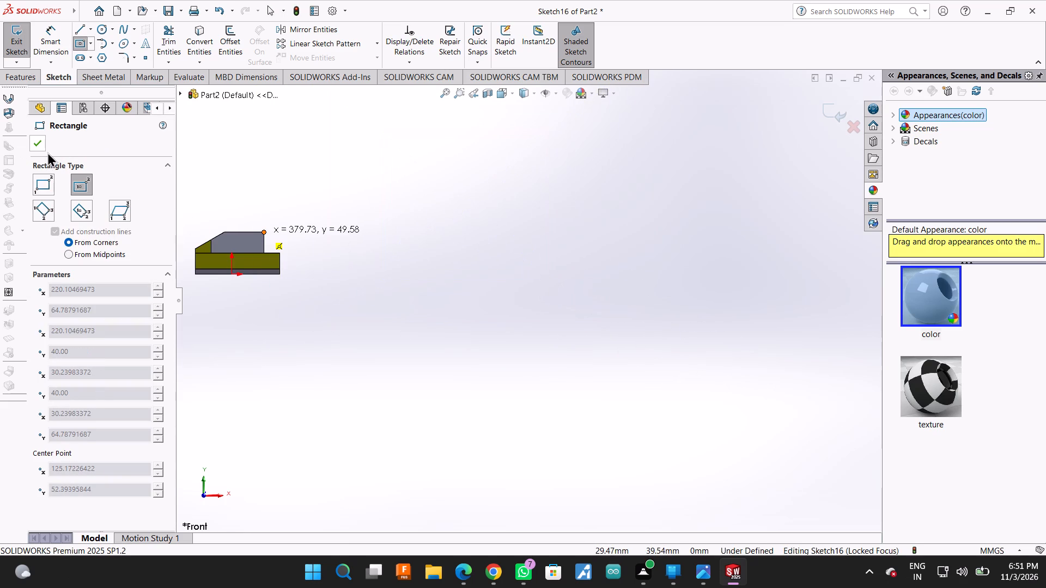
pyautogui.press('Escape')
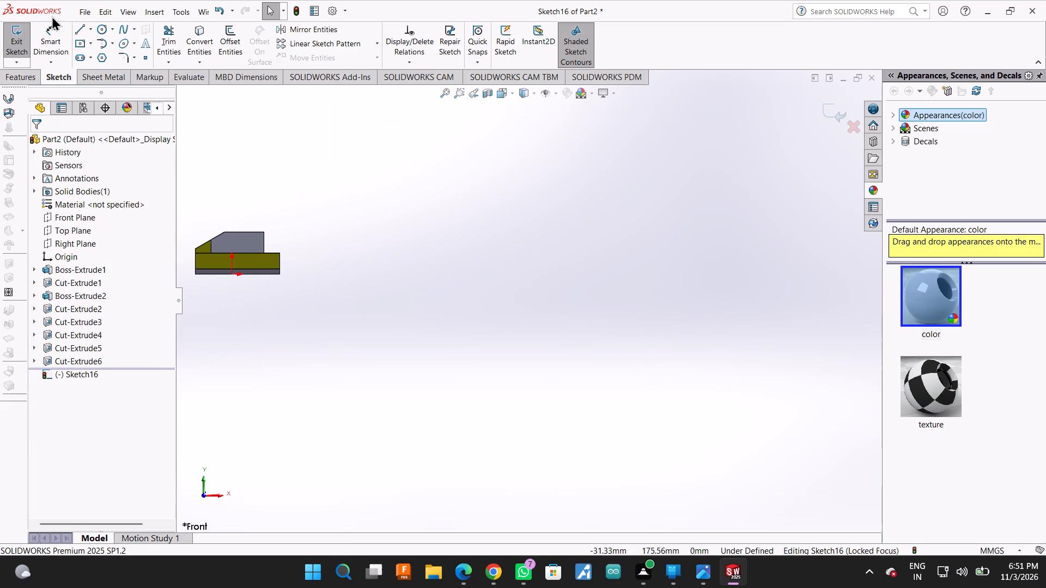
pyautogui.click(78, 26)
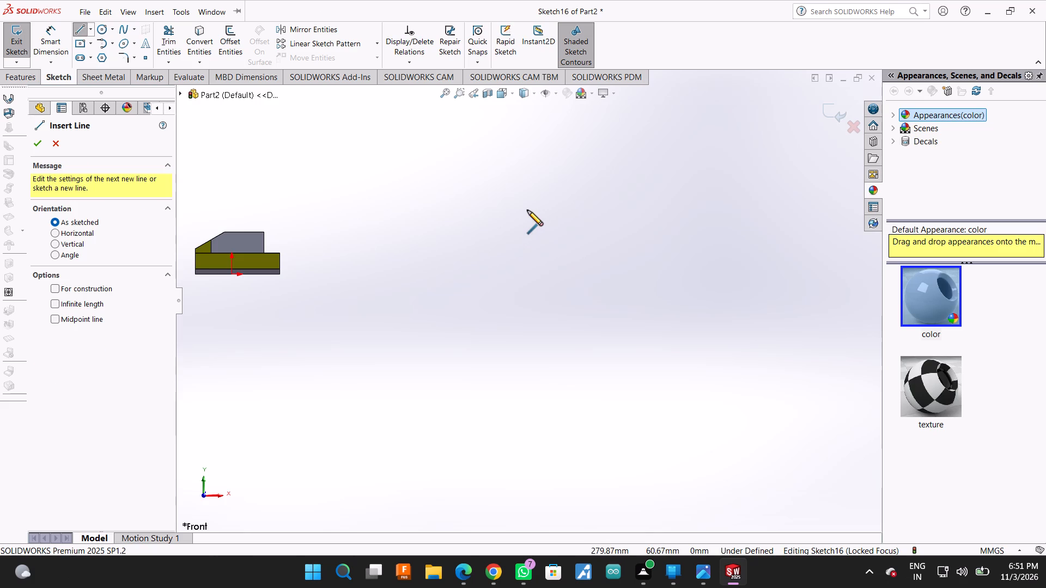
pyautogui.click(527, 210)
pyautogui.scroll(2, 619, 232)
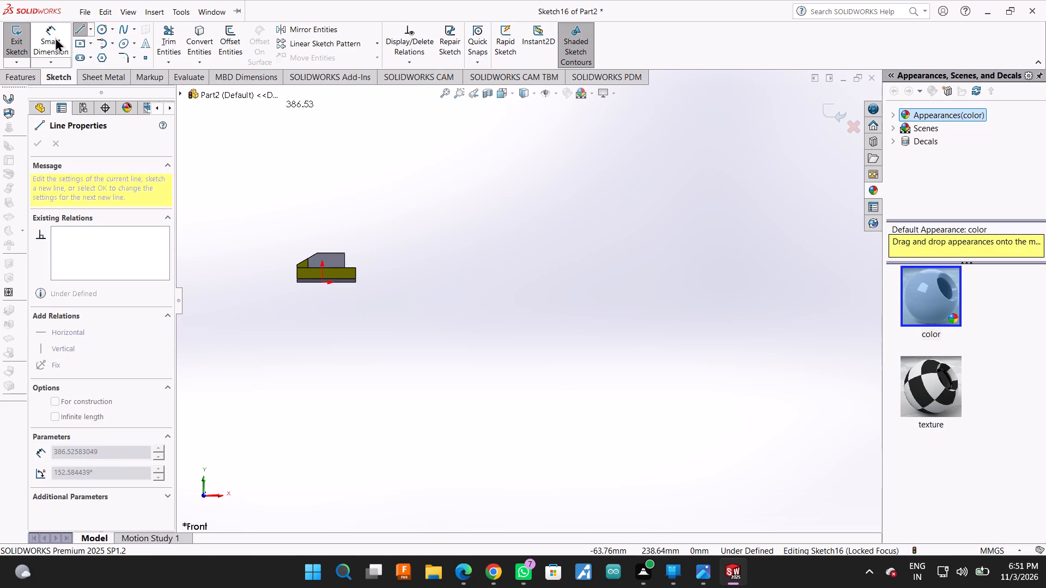
# Sketch a large center rectangle to the right of the block, with its lower-left corner at about X 183, Y -227 mm.
pyautogui.click(81, 45)
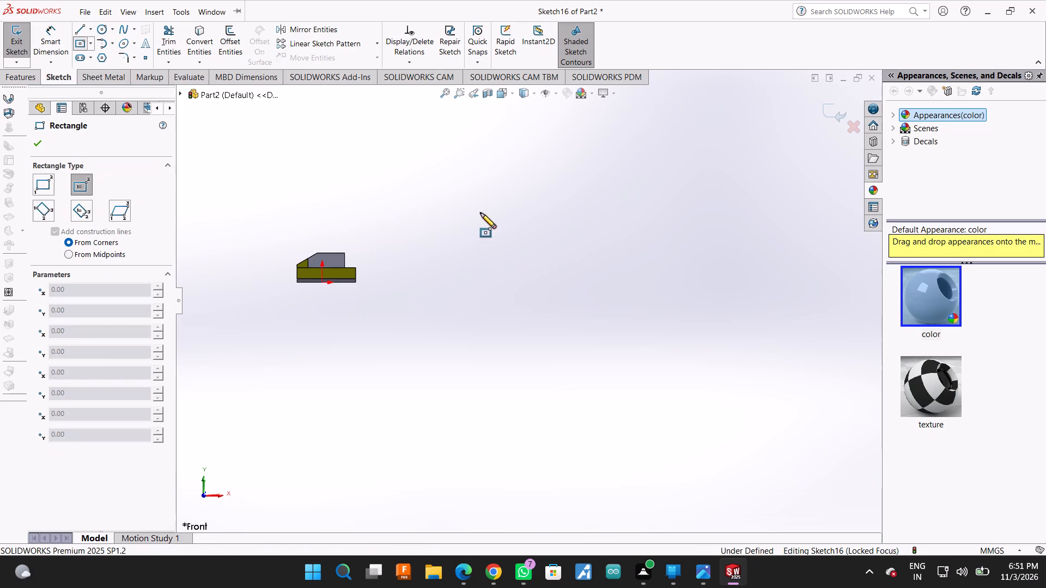
pyautogui.click(629, 335)
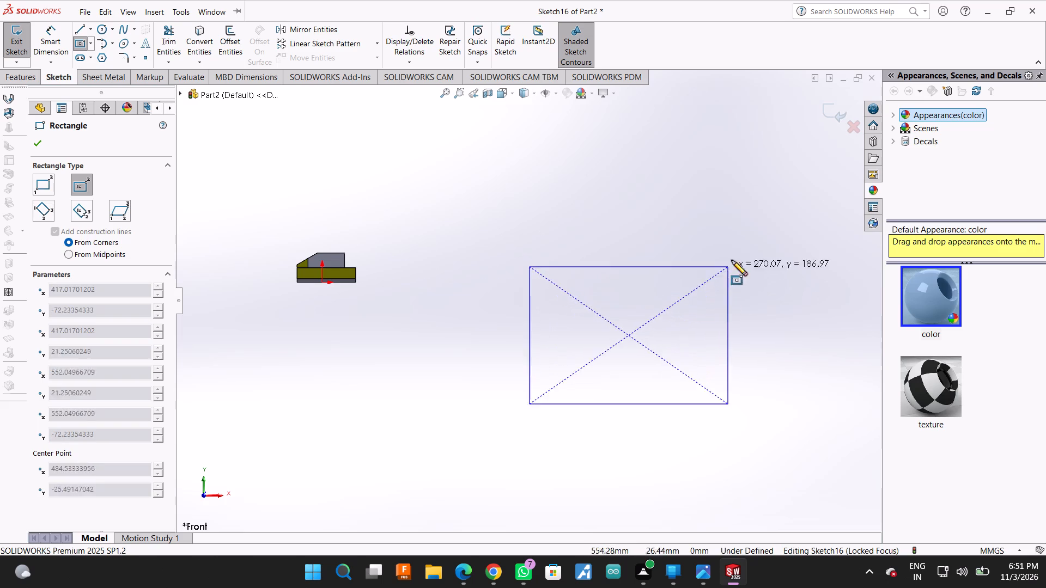
pyautogui.click(800, 222)
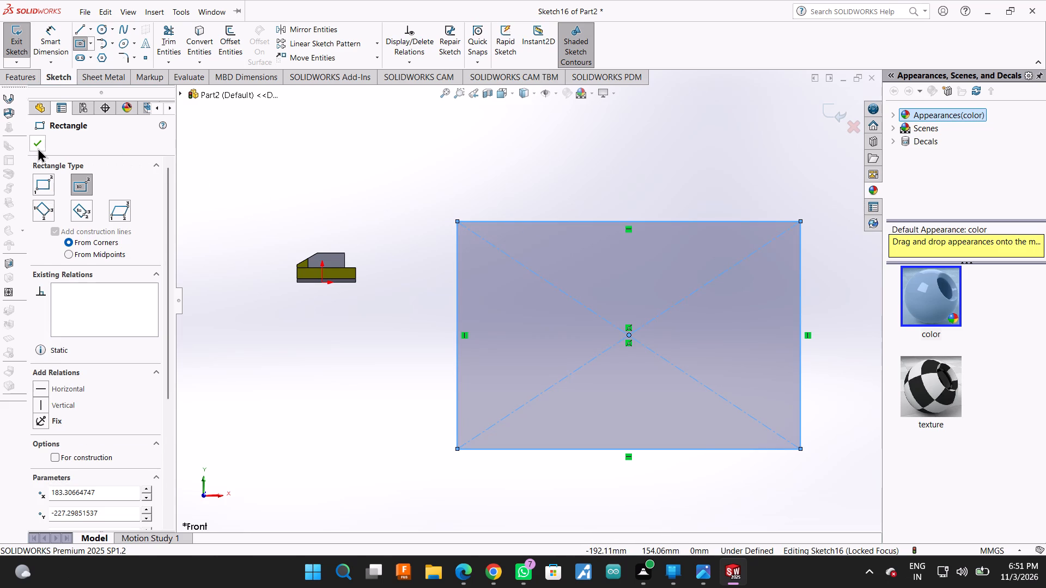
pyautogui.click(38, 148)
# Trim away the rectangle's diagonal construction lines, leaving only its outline and center point.
pyautogui.click(163, 38)
pyautogui.moveTo(640, 279); pyautogui.dragTo(645, 285)
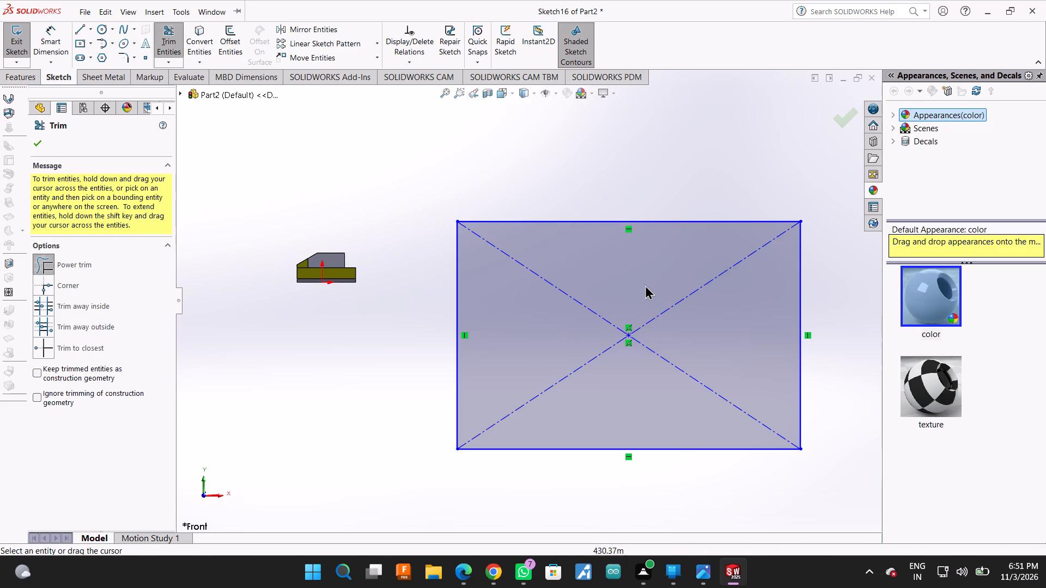
pyautogui.moveTo(645, 285); pyautogui.dragTo(579, 283)
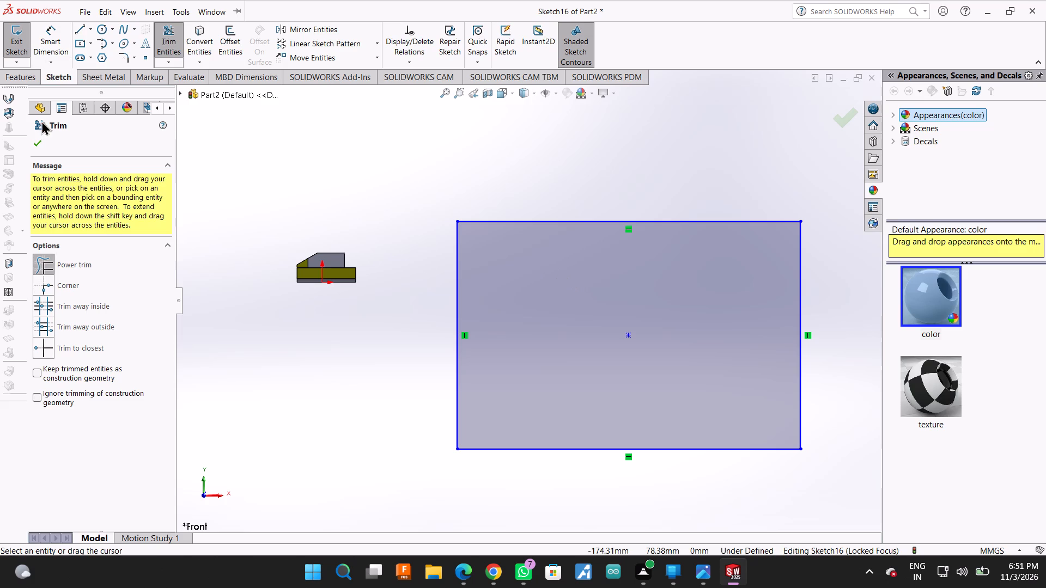
pyautogui.click(39, 144)
# Sketch two parallel 45° lines across the rectangle's upper-left corner, about 35 mm and 54 mm long, between its top and left edges.
pyautogui.click(82, 27)
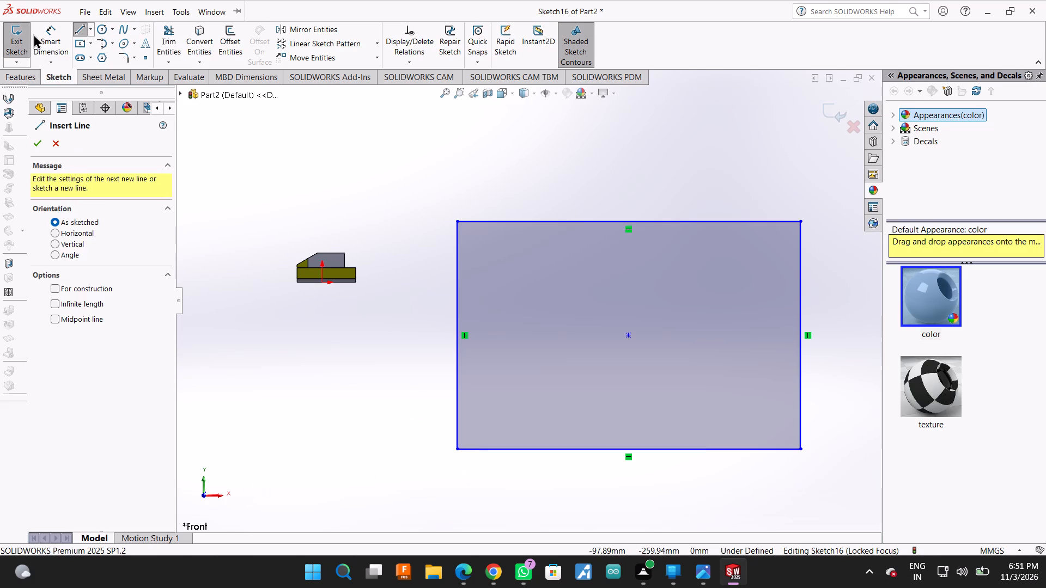
pyautogui.scroll(-2, 535, 327)
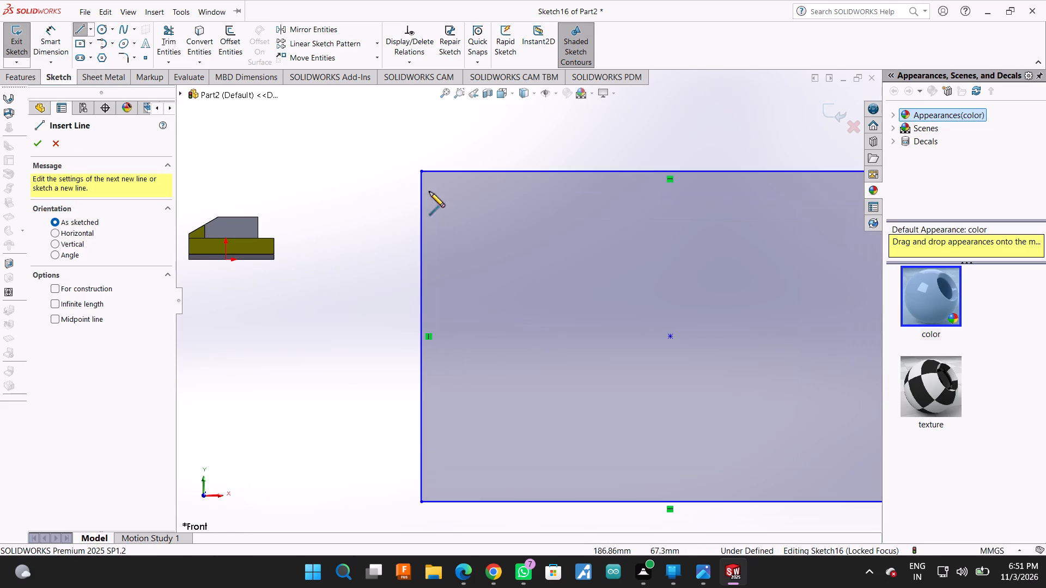
pyautogui.click(447, 170)
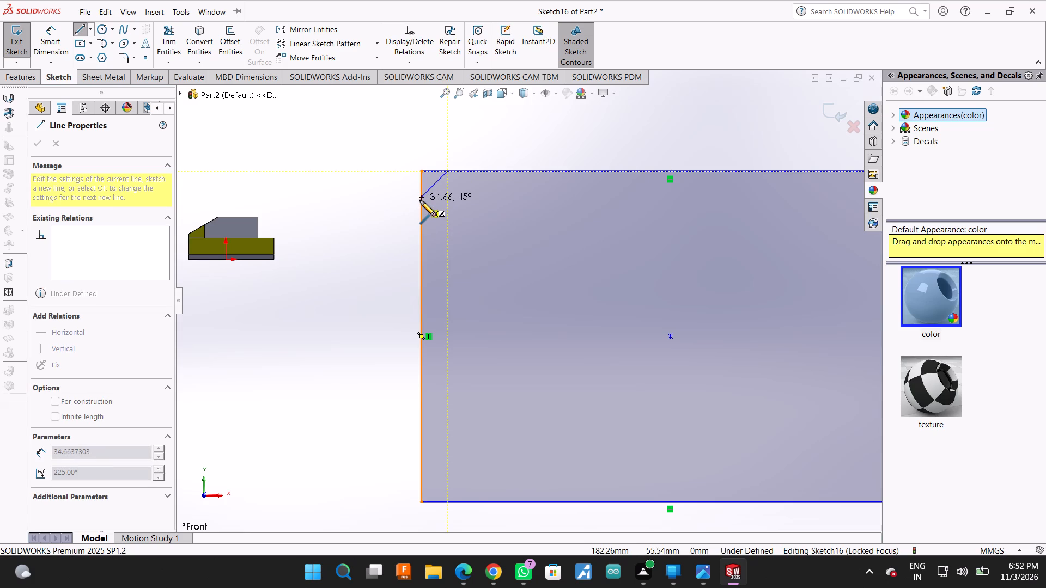
pyautogui.click(420, 200)
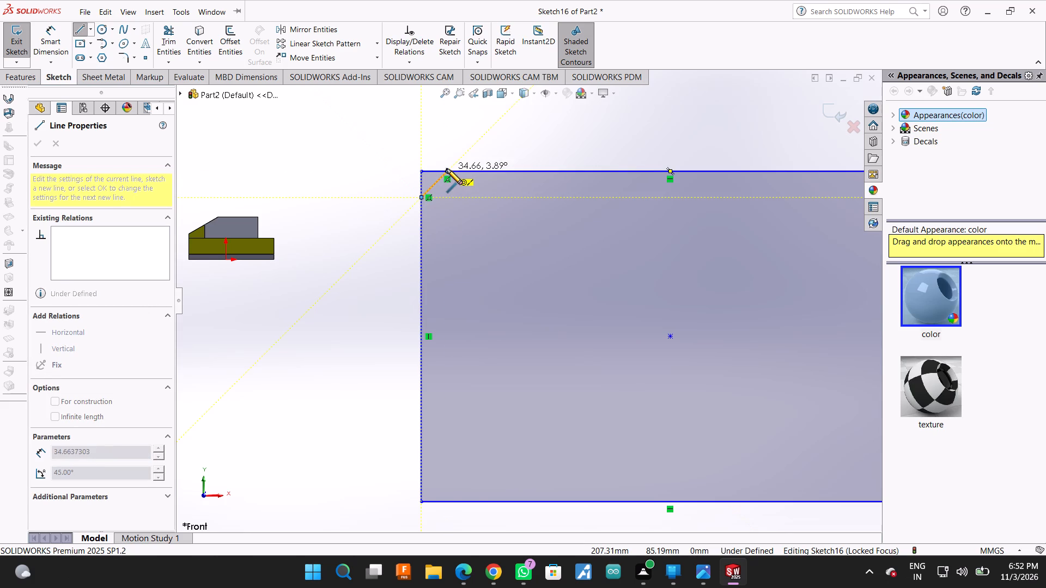
pyautogui.click(446, 169)
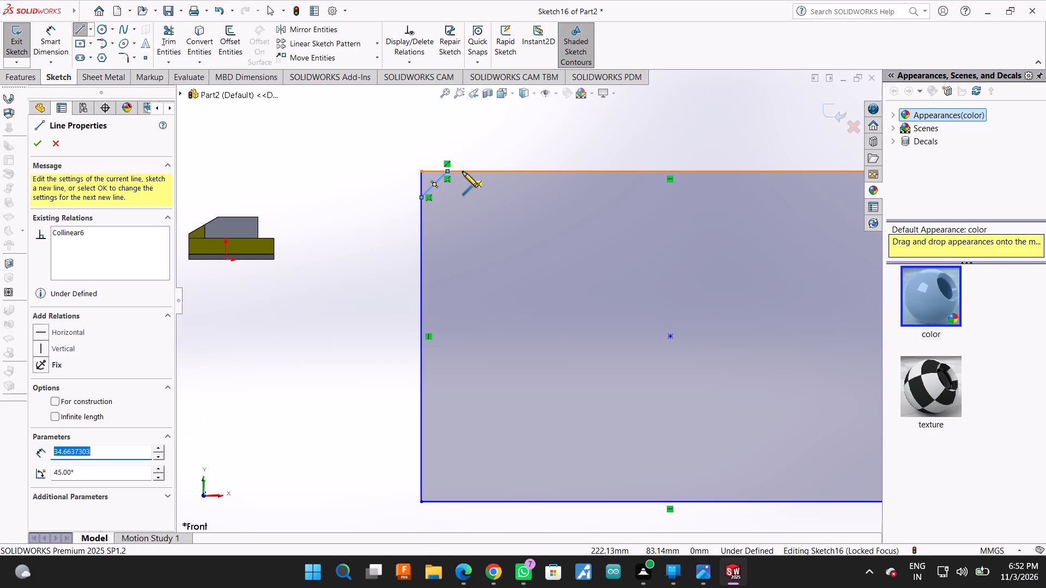
pyautogui.click(462, 171)
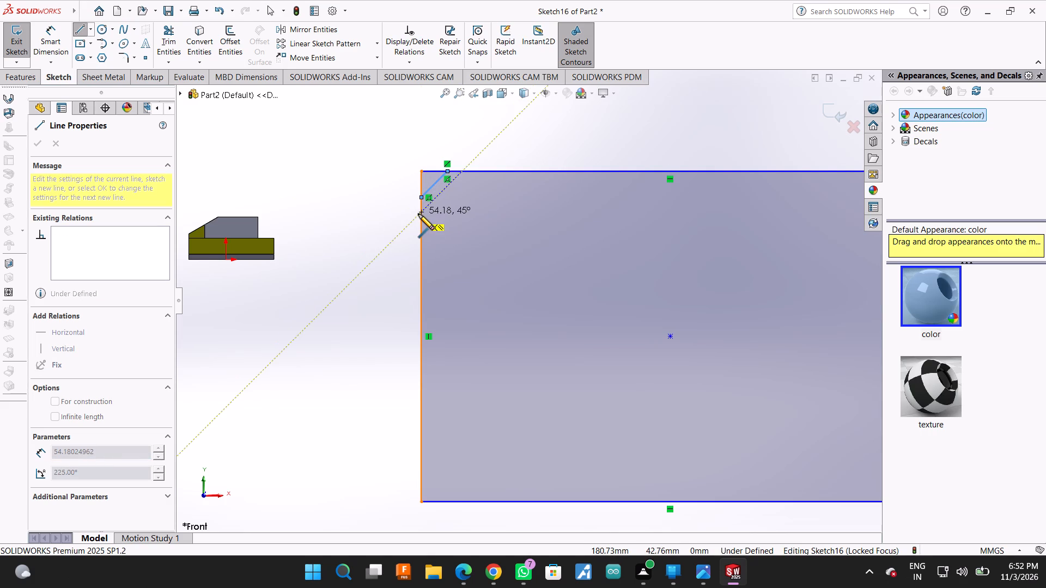
pyautogui.click(418, 214)
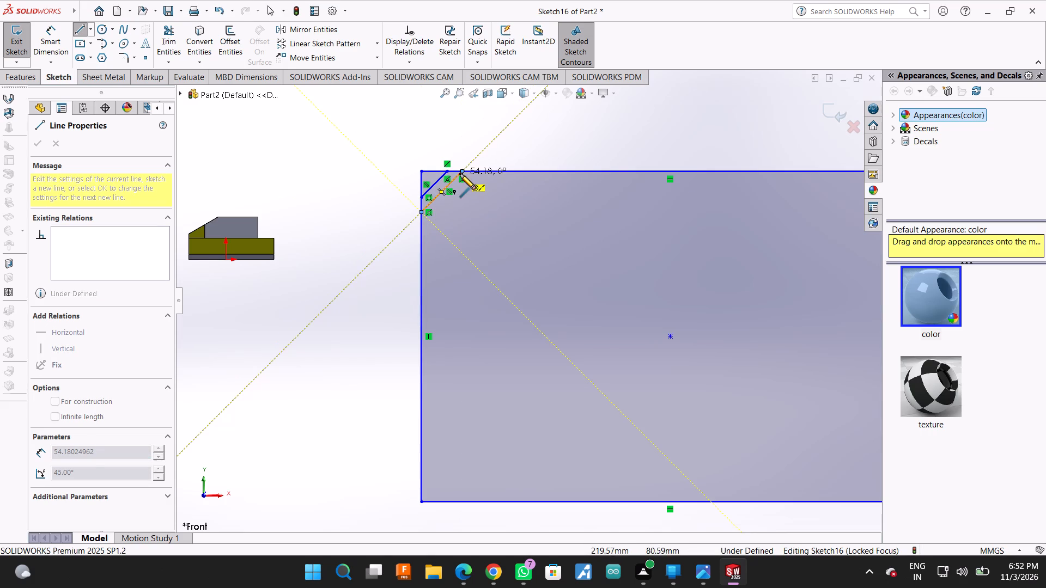
pyautogui.click(461, 171)
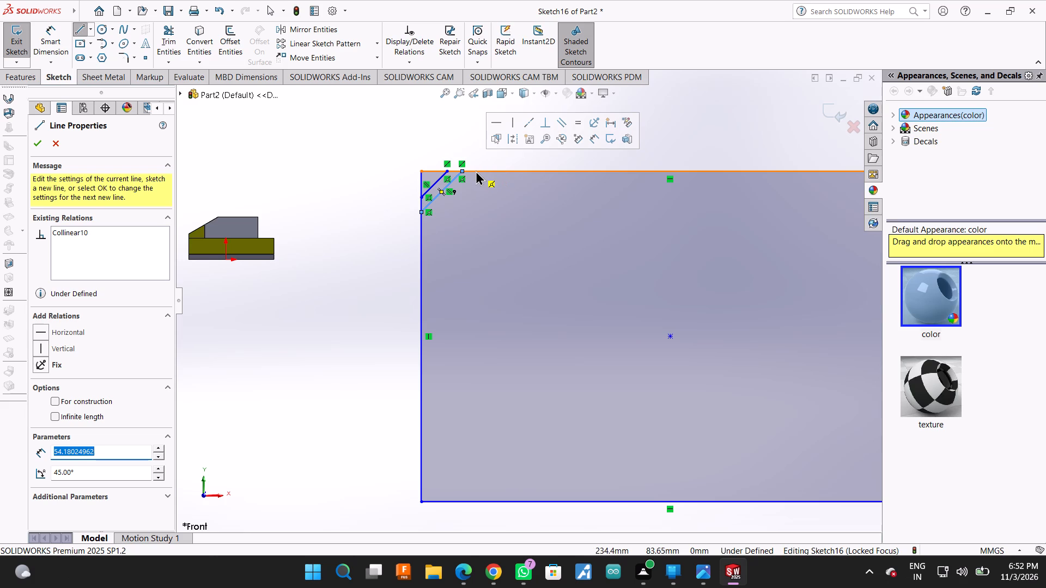
# Sketch two more diagonal lines across the same corner, spaced further inward, about 72 mm and 85 mm long.
pyautogui.click(476, 170)
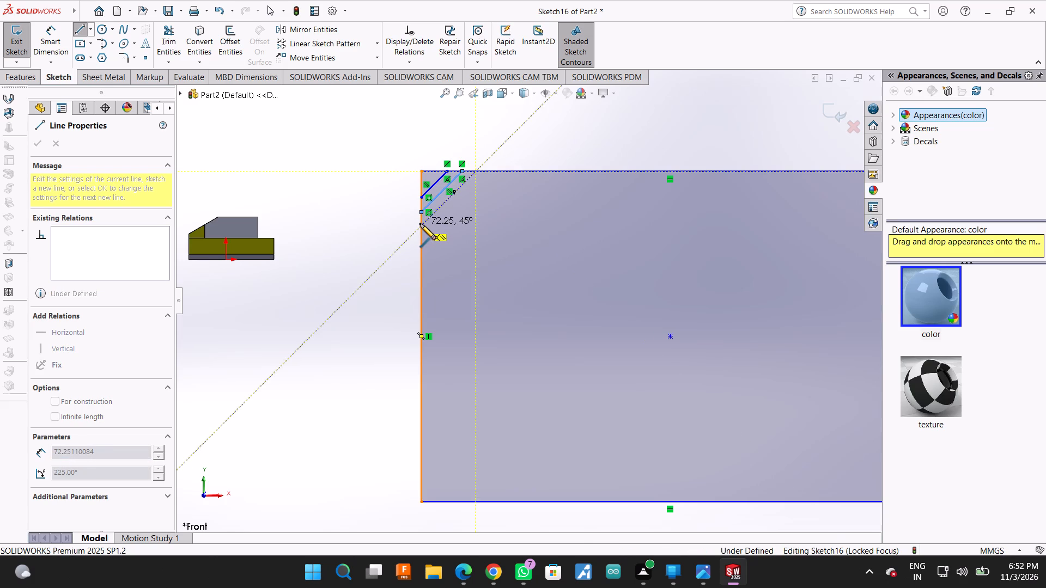
pyautogui.click(419, 224)
pyautogui.scroll(-5, 451, 202)
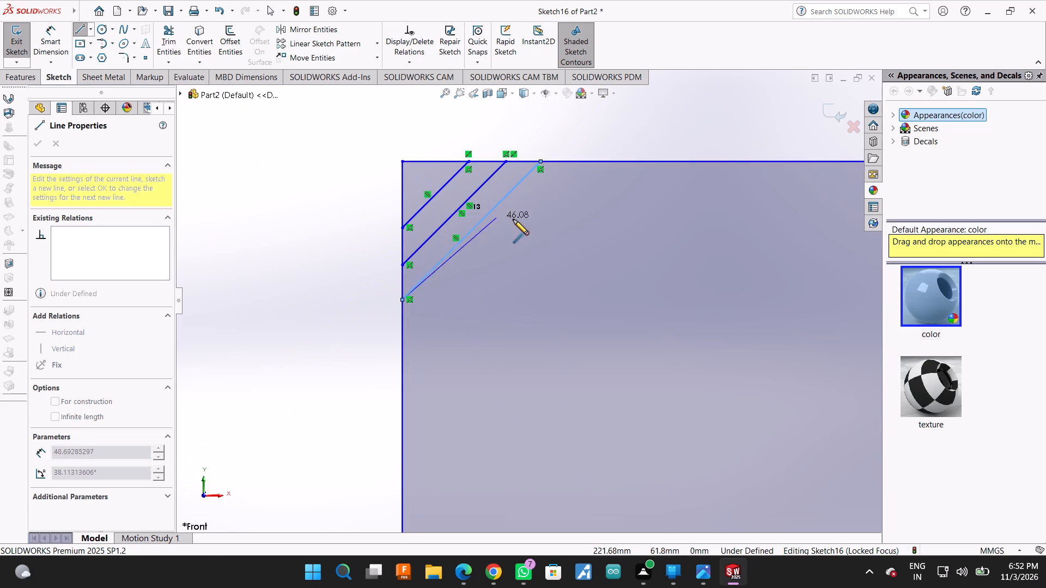
pyautogui.click(541, 162)
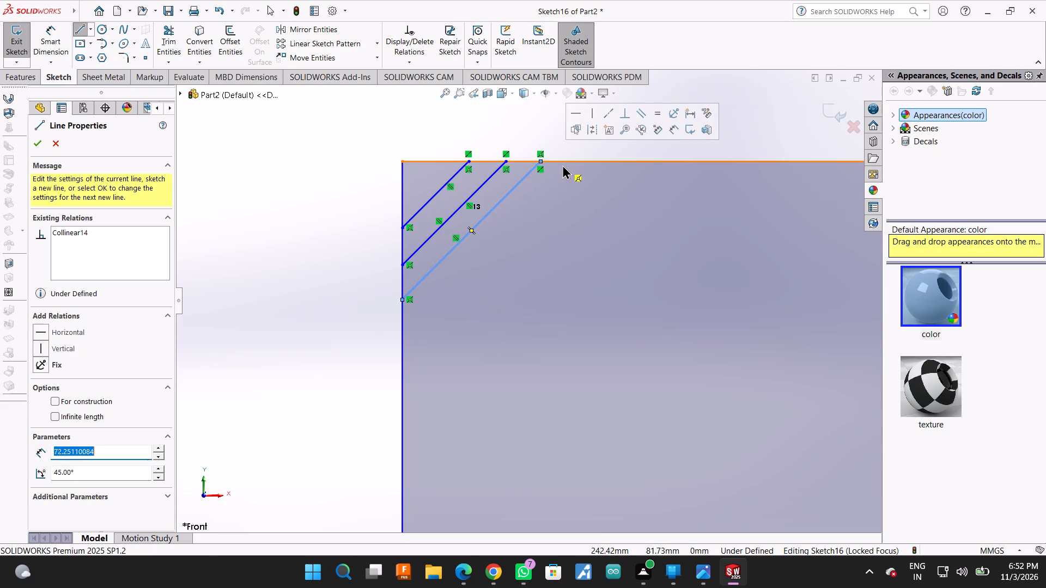
pyautogui.click(562, 160)
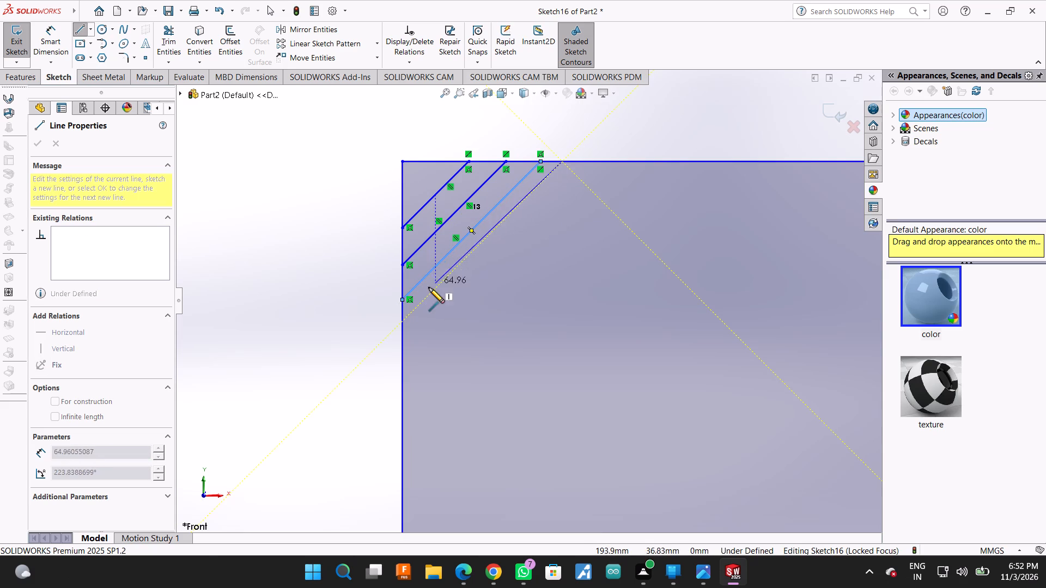
pyautogui.click(399, 328)
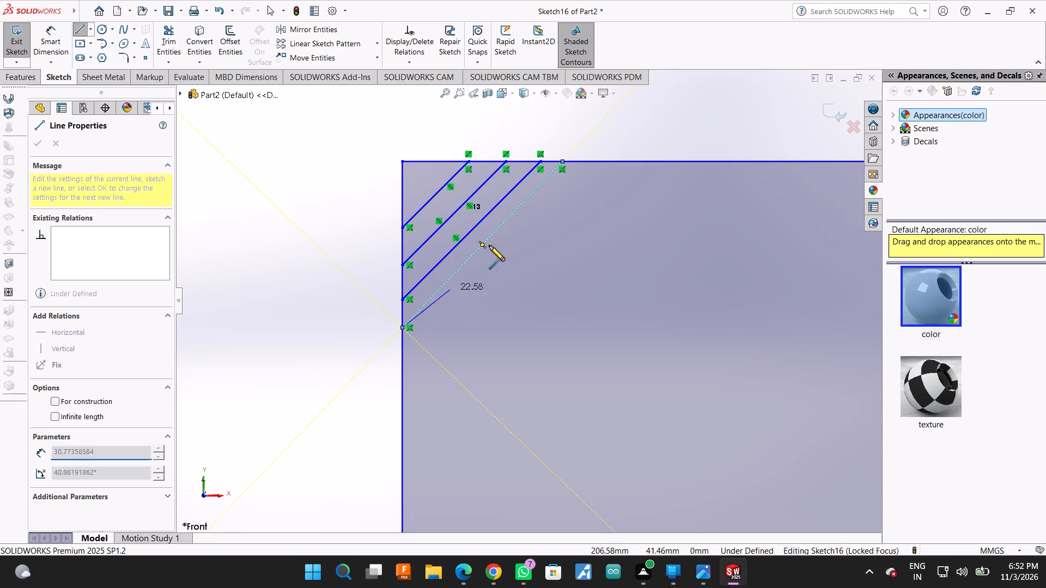
pyautogui.click(562, 163)
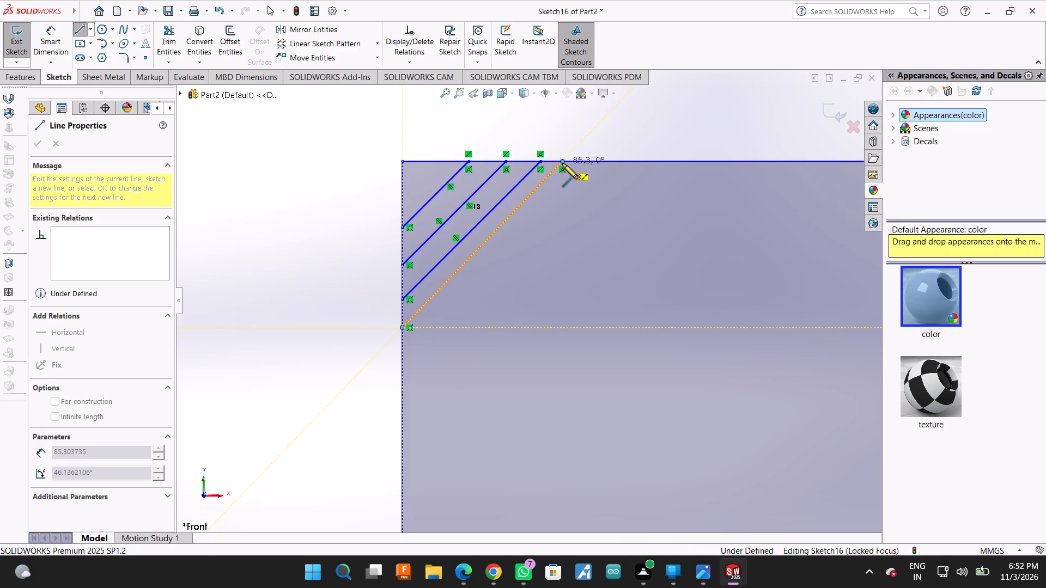
# Sketch a fifth diagonal about 100 mm long between the top and left edges, trimming away the overshoot above the top edge.
pyautogui.click(589, 158)
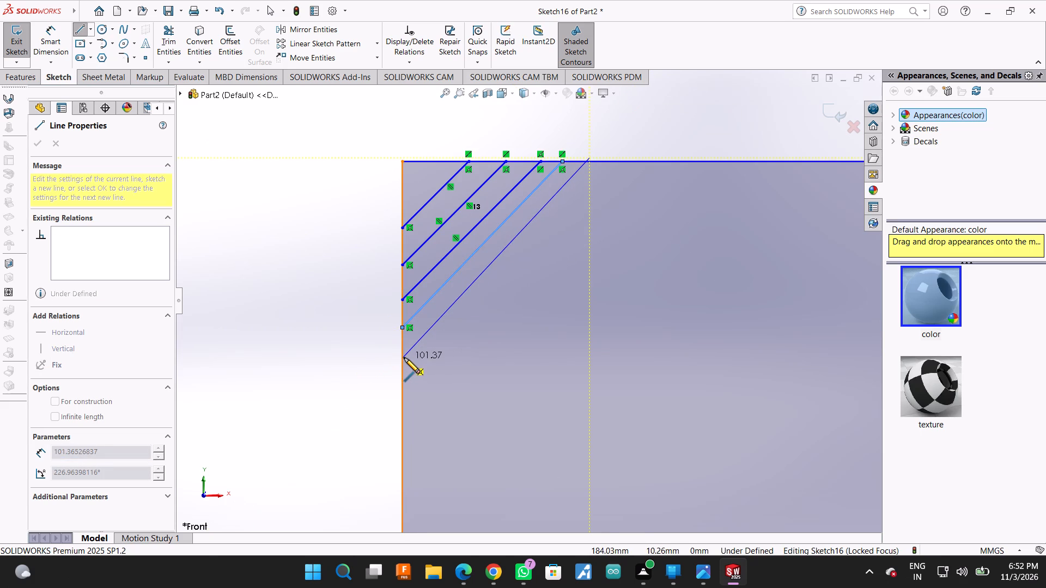
pyautogui.click(404, 358)
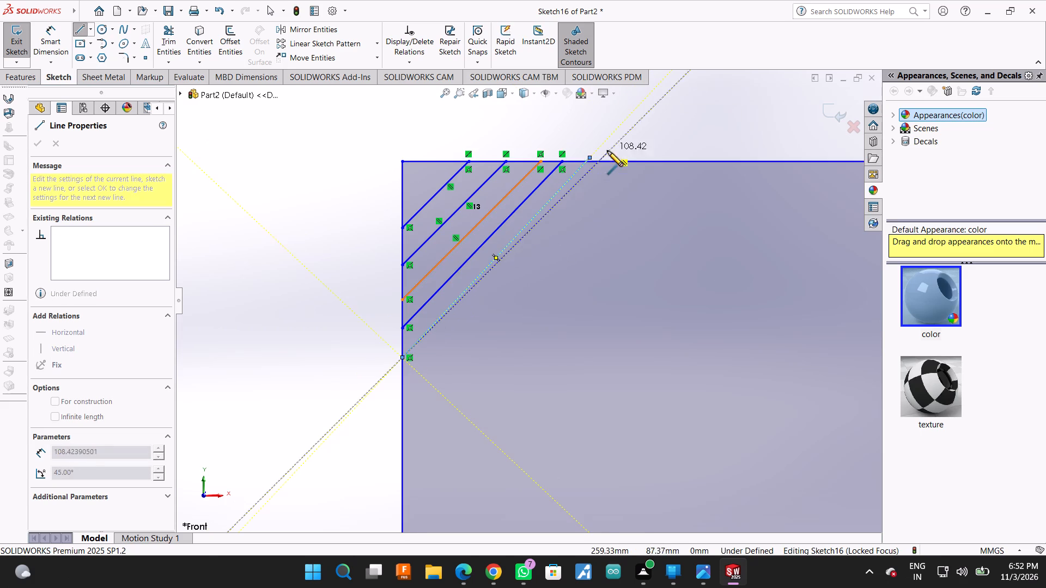
pyautogui.scroll(-7, 587, 160)
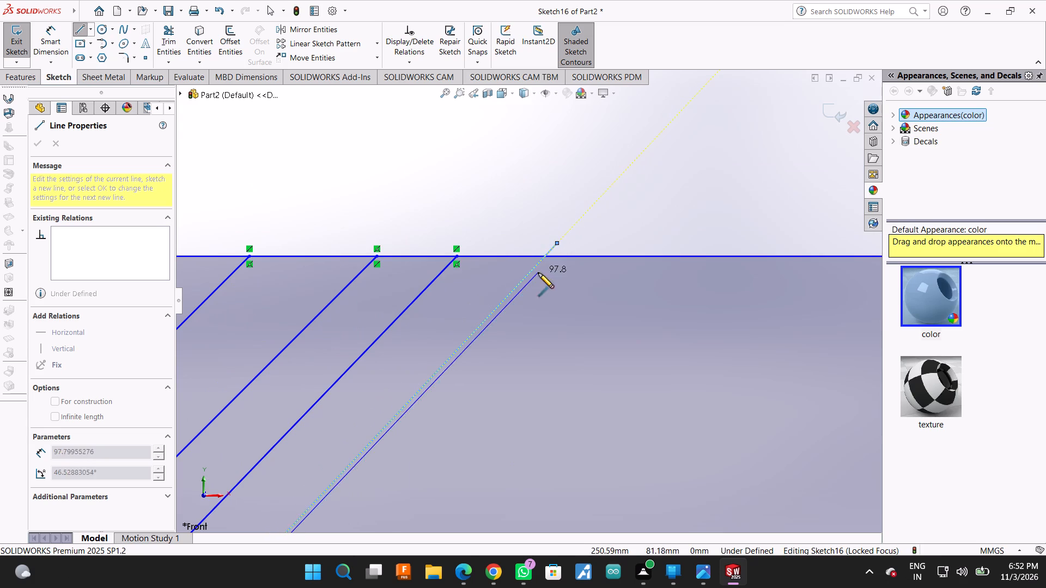
pyautogui.click(547, 255)
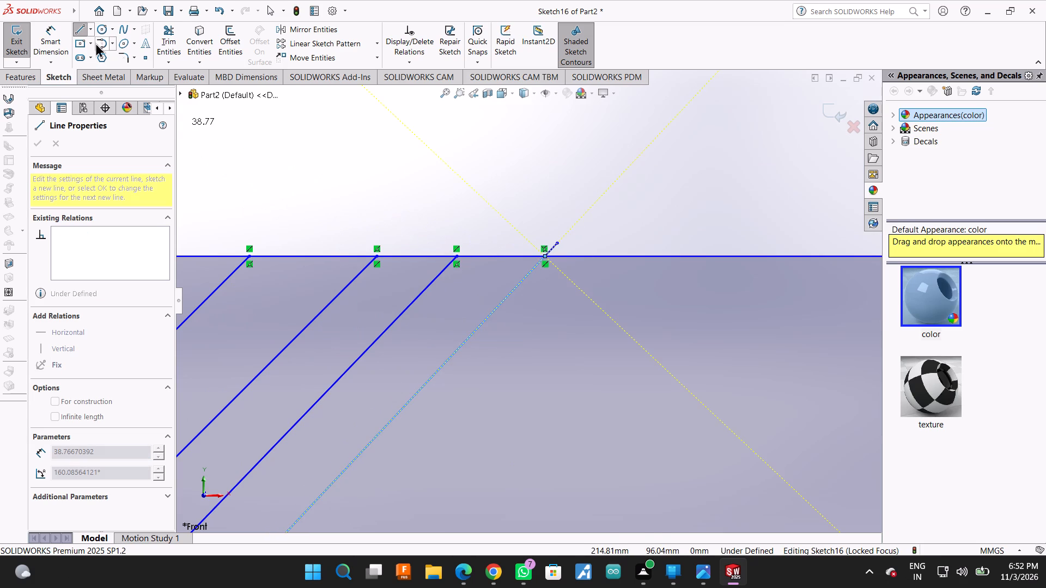
pyautogui.click(173, 34)
pyautogui.moveTo(543, 240); pyautogui.dragTo(575, 250)
# Sketch two more closely spaced diagonals from the top edge to the left edge, the inner one about 115 mm long.
pyautogui.click(77, 26)
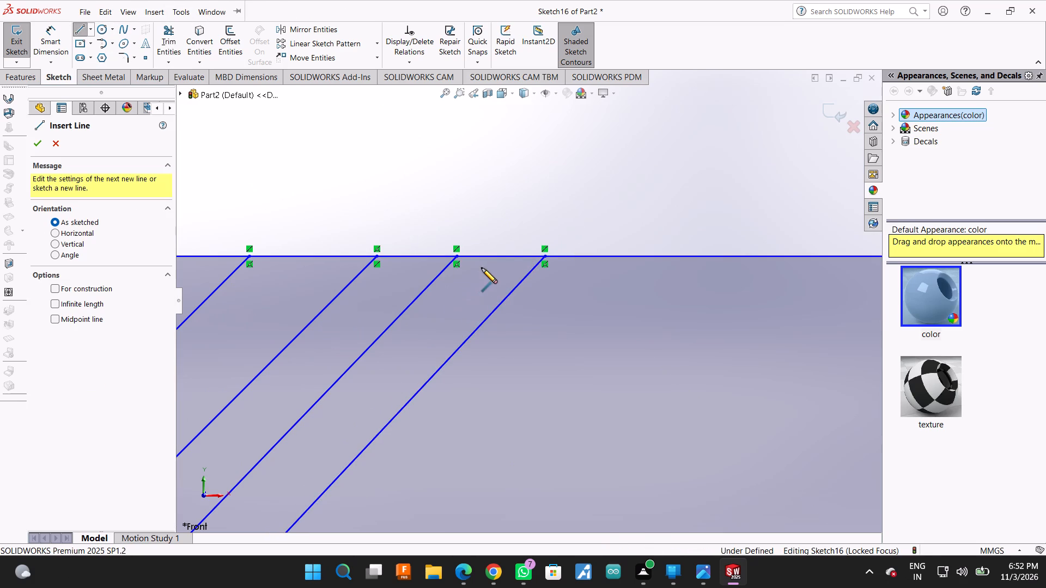
pyautogui.scroll(2, 726, 281)
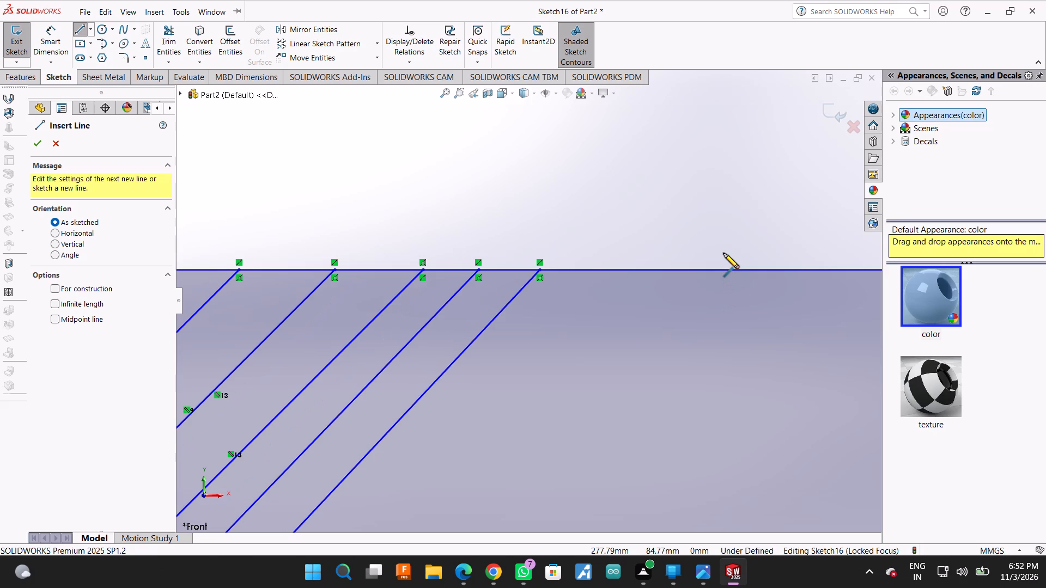
pyautogui.scroll(2, 579, 325)
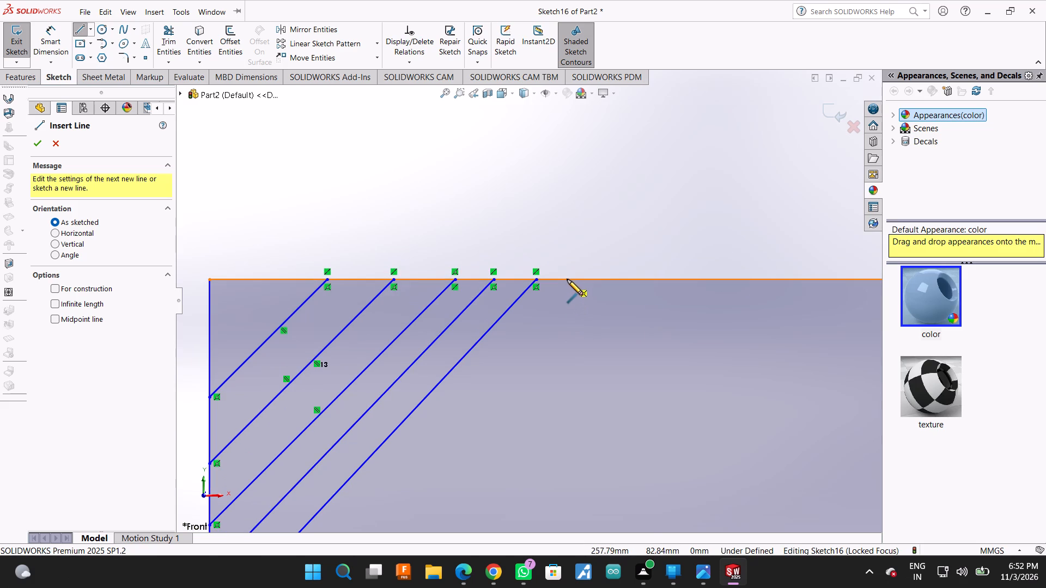
pyautogui.click(564, 279)
pyautogui.scroll(3, 564, 299)
pyautogui.scroll(-5, 476, 496)
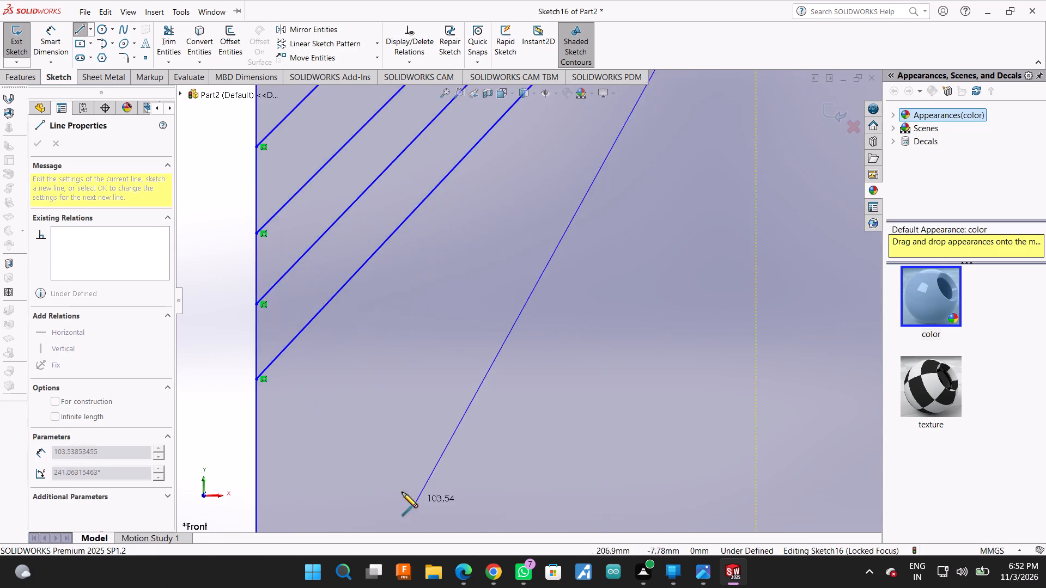
pyautogui.scroll(-1, 357, 453)
pyautogui.click(242, 408)
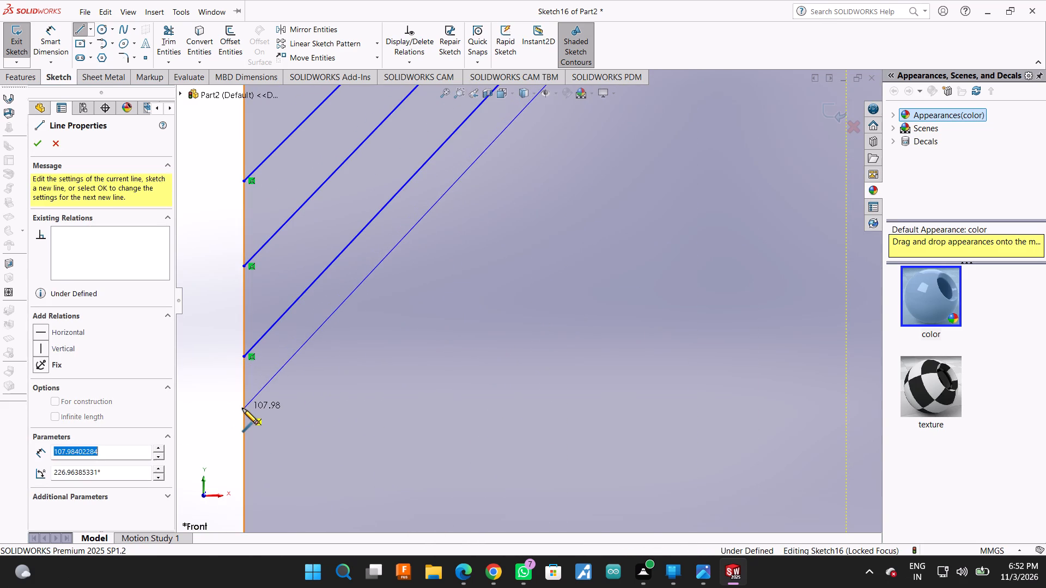
pyautogui.click(242, 450)
pyautogui.scroll(5, 242, 452)
pyautogui.scroll(-2, 714, 280)
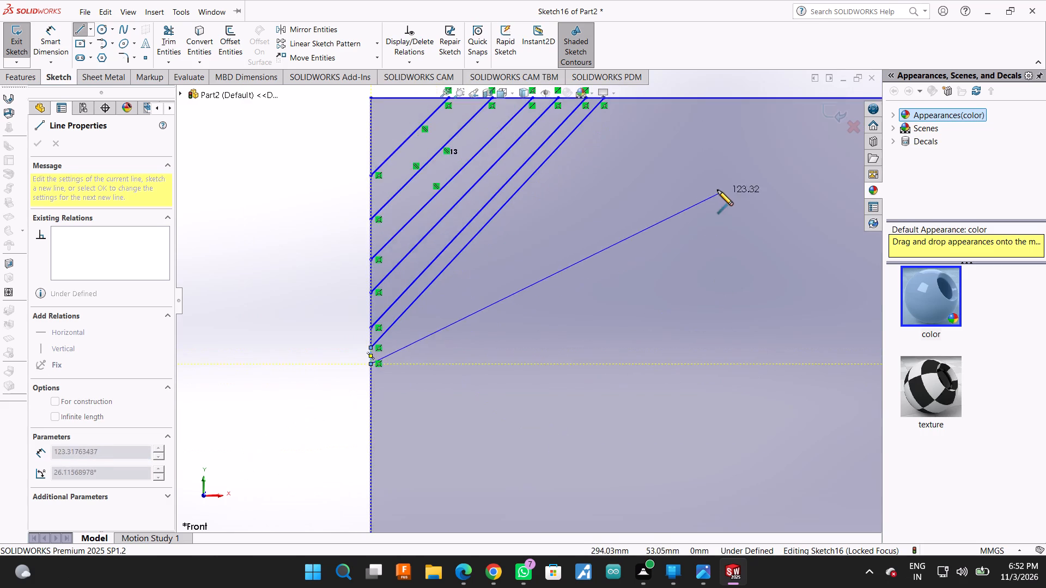
pyautogui.scroll(-1, 717, 190)
pyautogui.scroll(2, 601, 241)
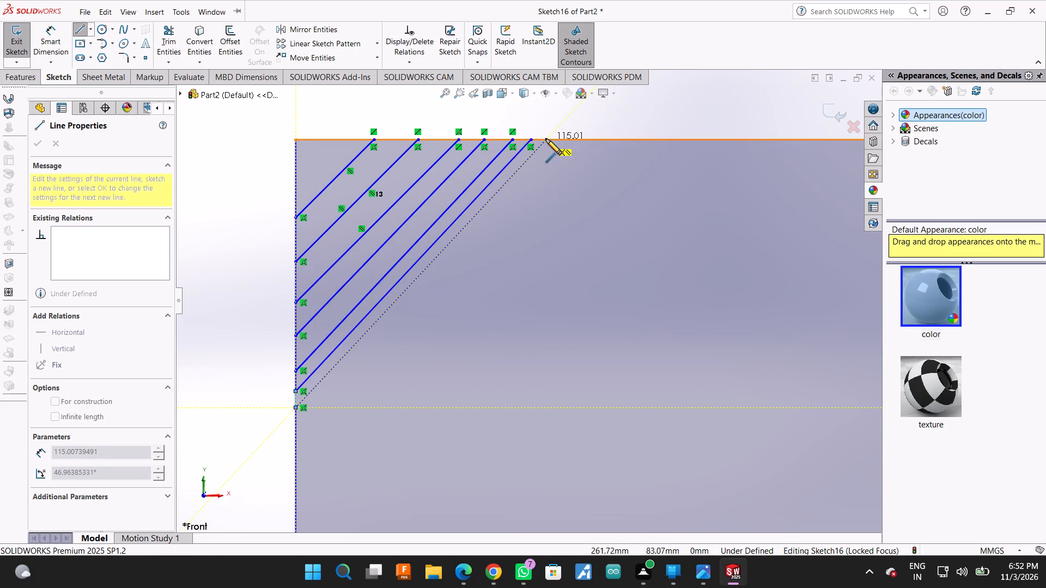
pyautogui.click(546, 139)
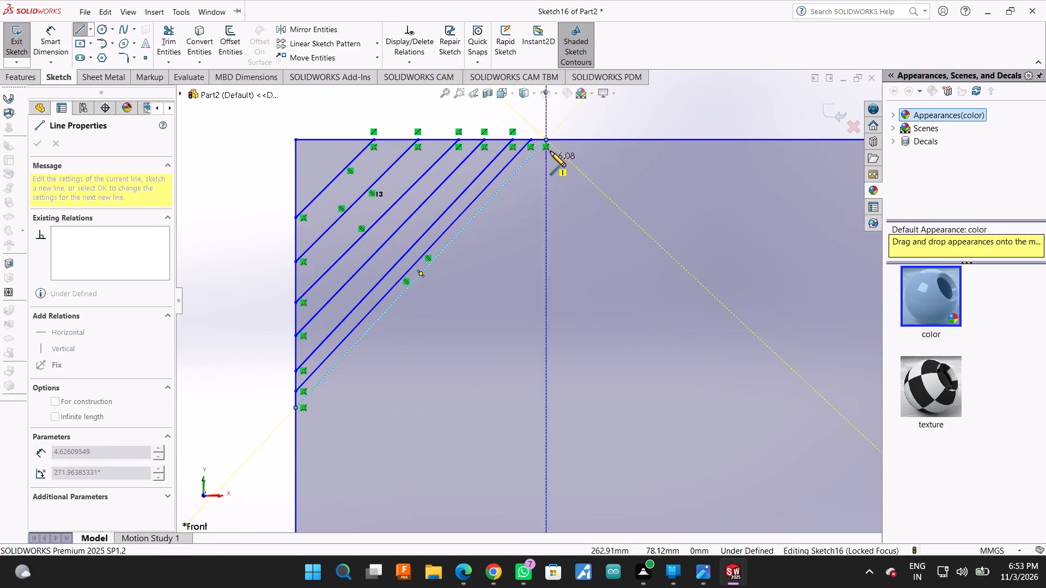
# Sketch four more diagonals further inward between the rectangle's top and left edges, ranging from about 121 to 144 mm long.
pyautogui.click(558, 142)
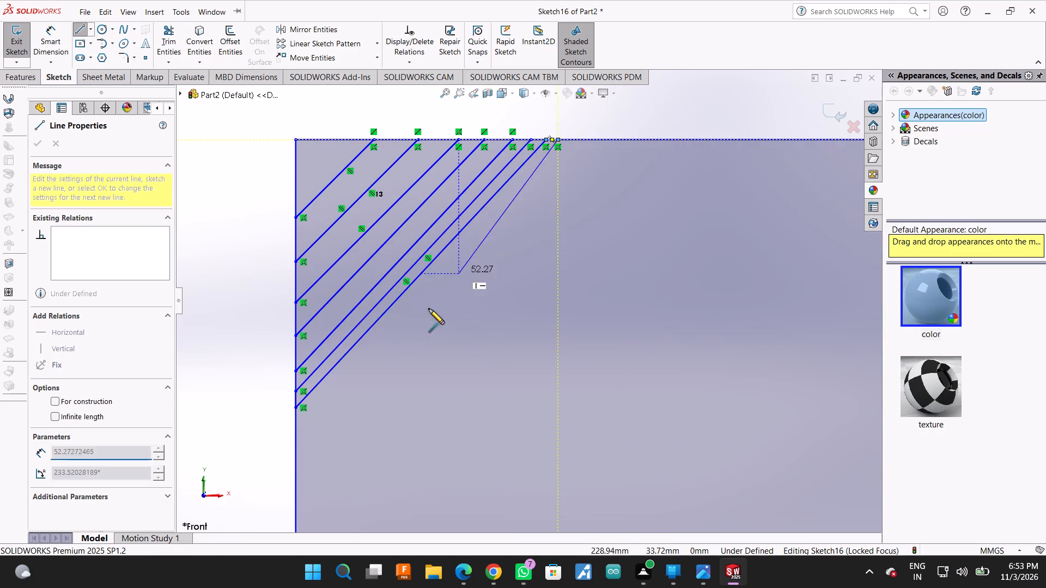
pyautogui.click(295, 424)
pyautogui.click(294, 445)
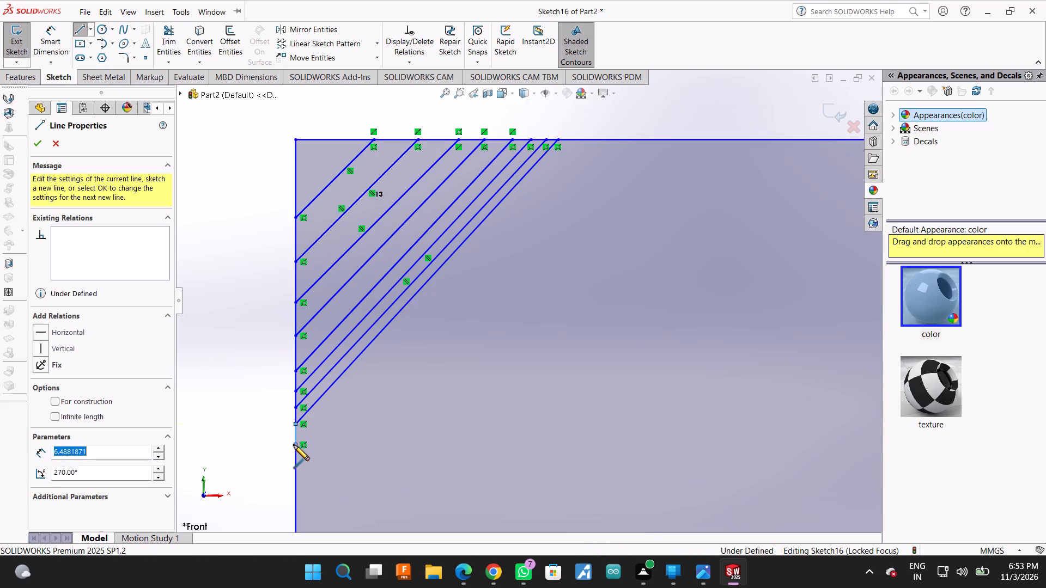
pyautogui.click(573, 140)
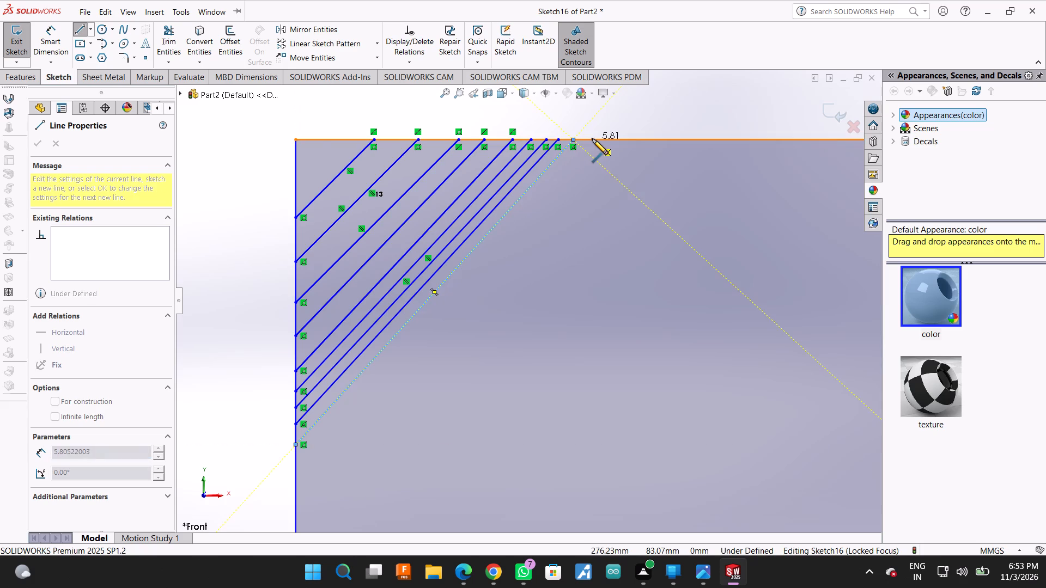
pyautogui.click(592, 139)
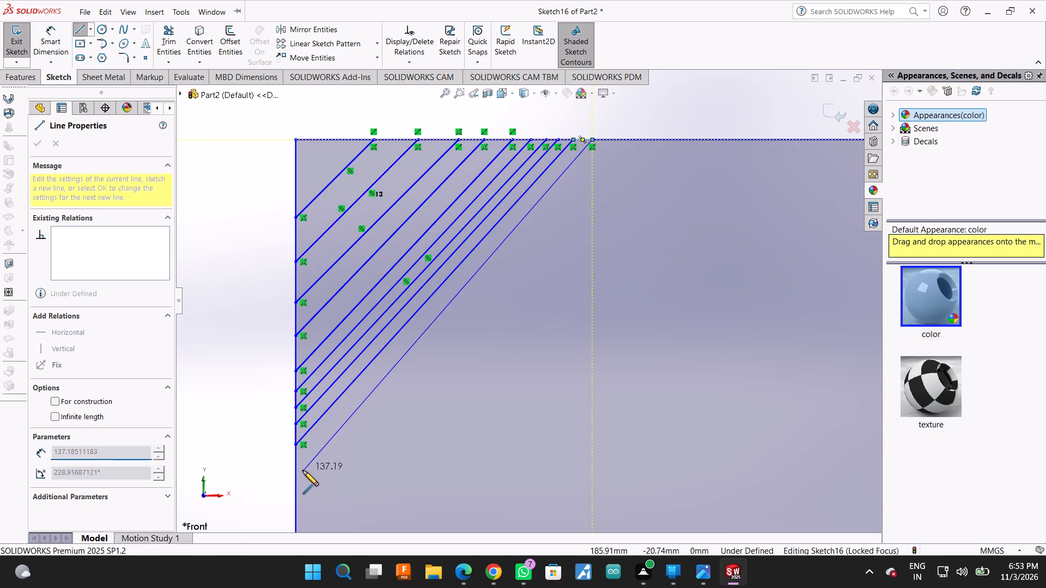
pyautogui.click(294, 467)
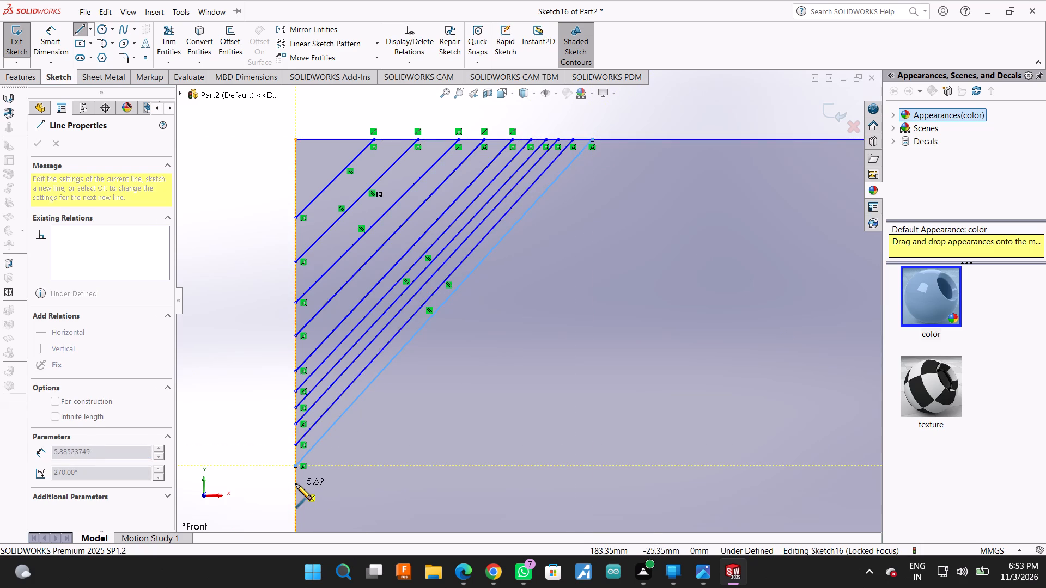
pyautogui.click(296, 478)
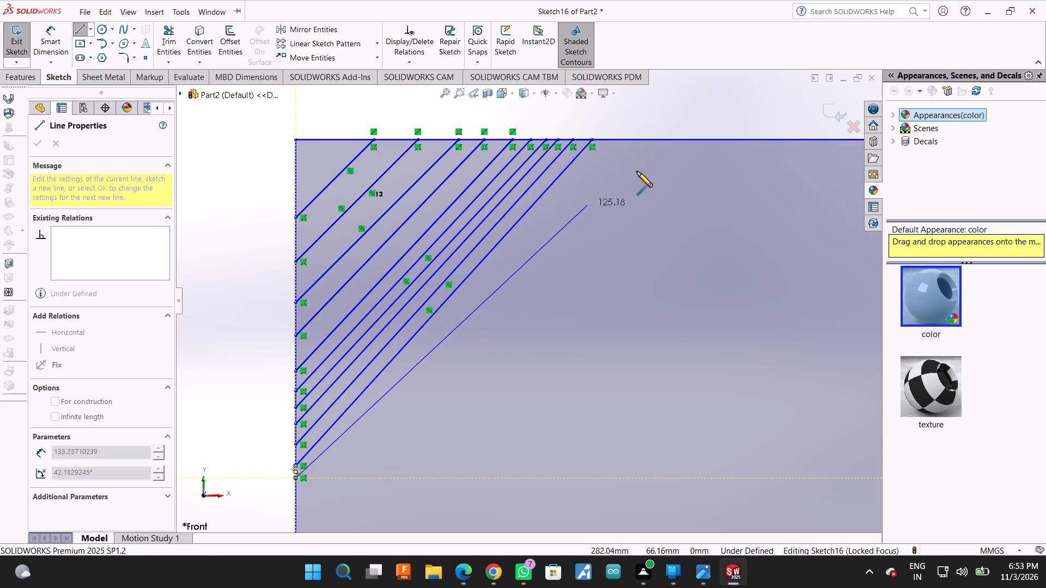
pyautogui.click(611, 139)
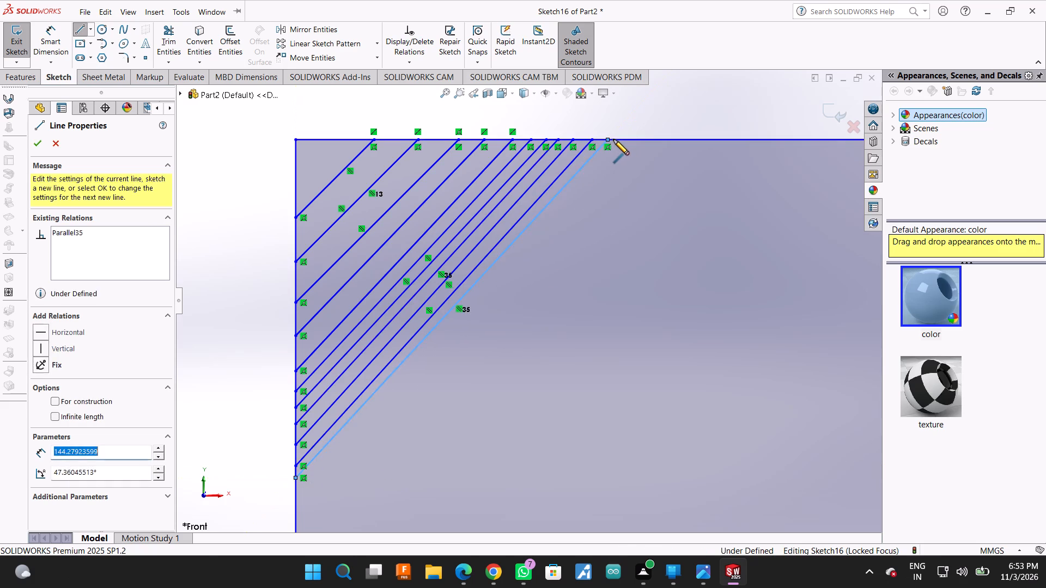
# Extend the hatching inward with three more diagonals between the top and left edges, about 152, 161 and 170 mm long.
pyautogui.click(627, 138)
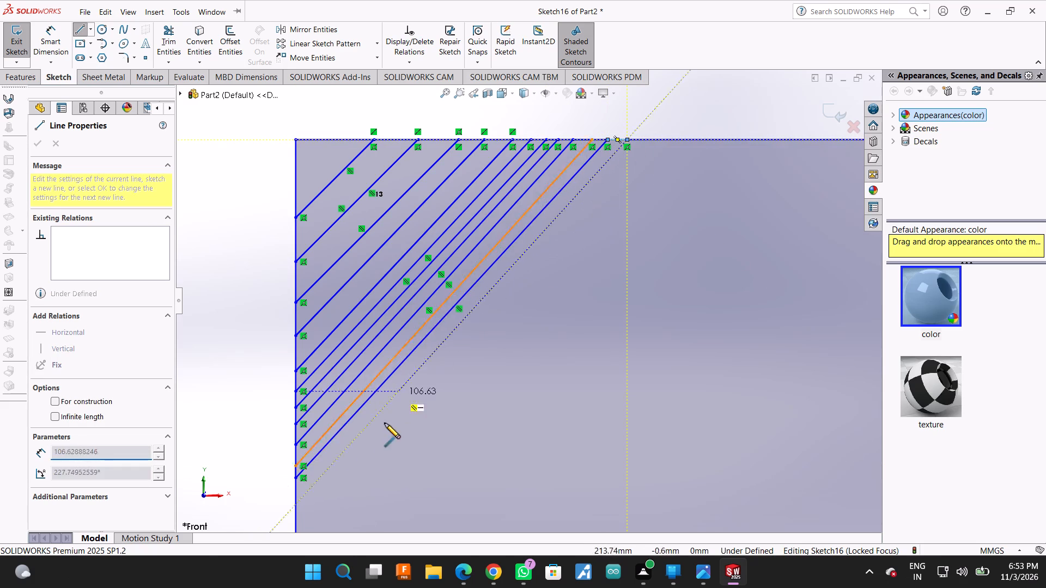
pyautogui.click(294, 496)
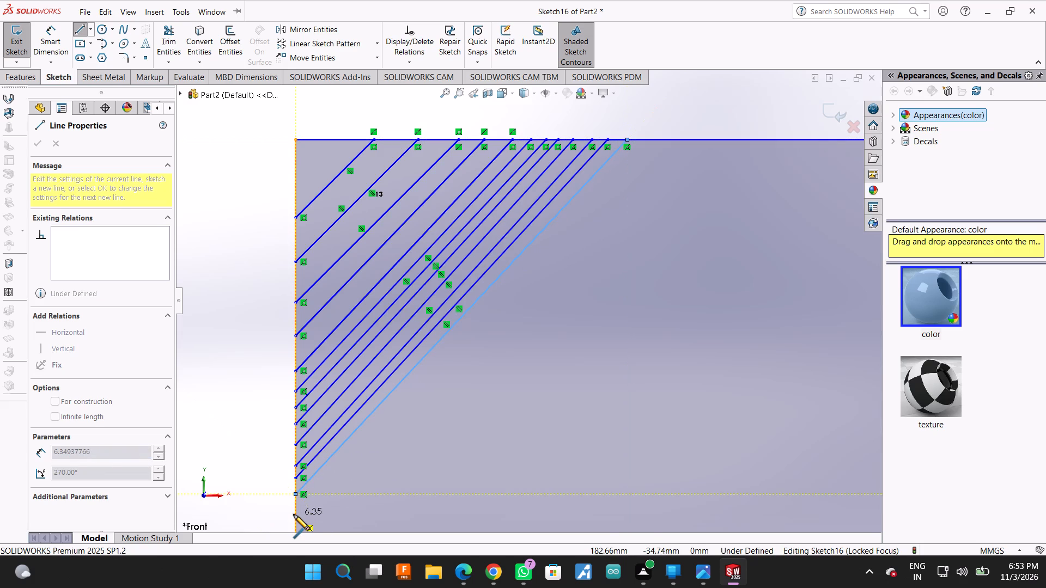
pyautogui.click(295, 519)
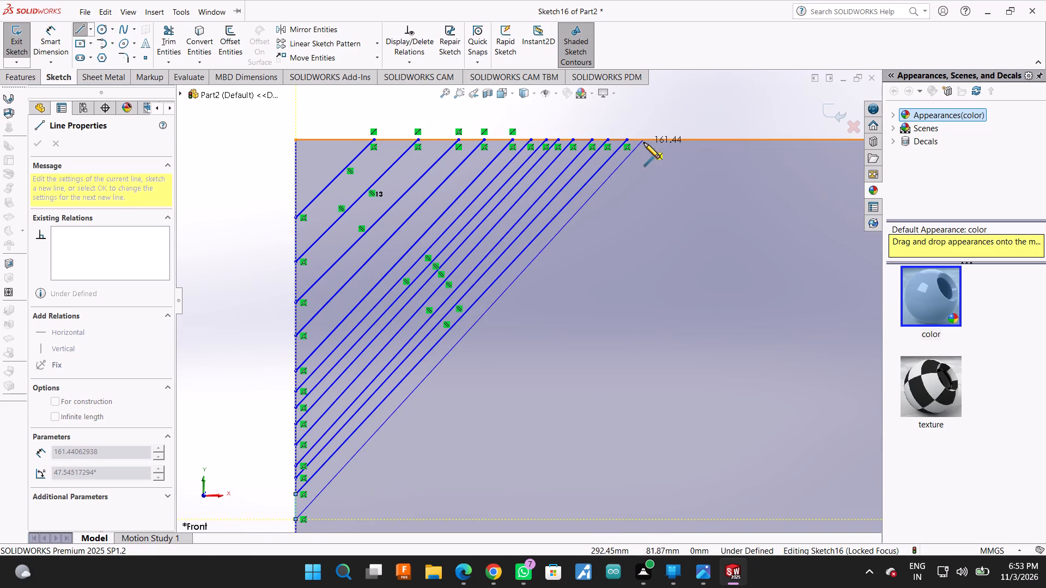
pyautogui.click(644, 143)
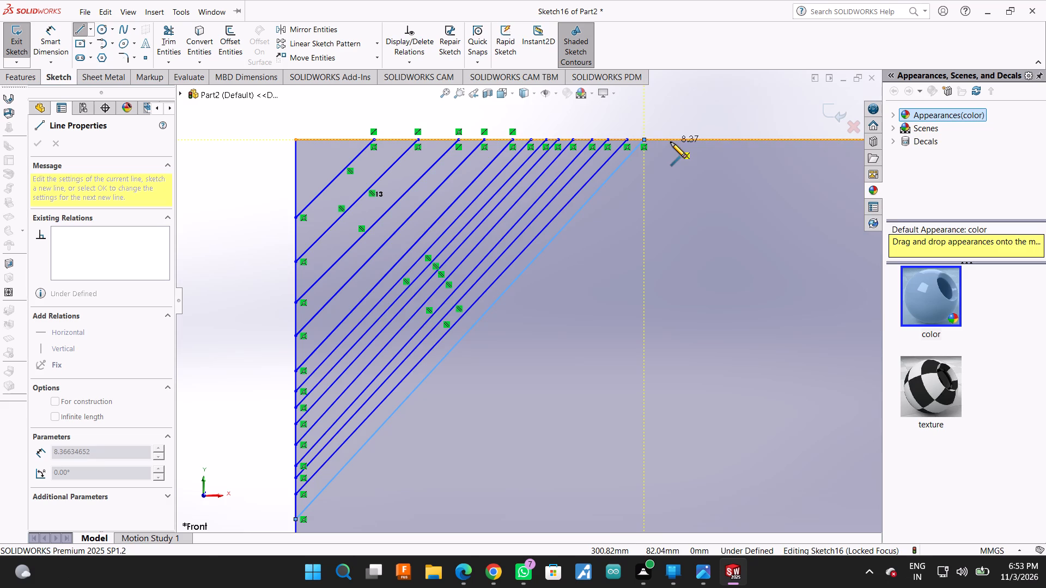
pyautogui.click(661, 139)
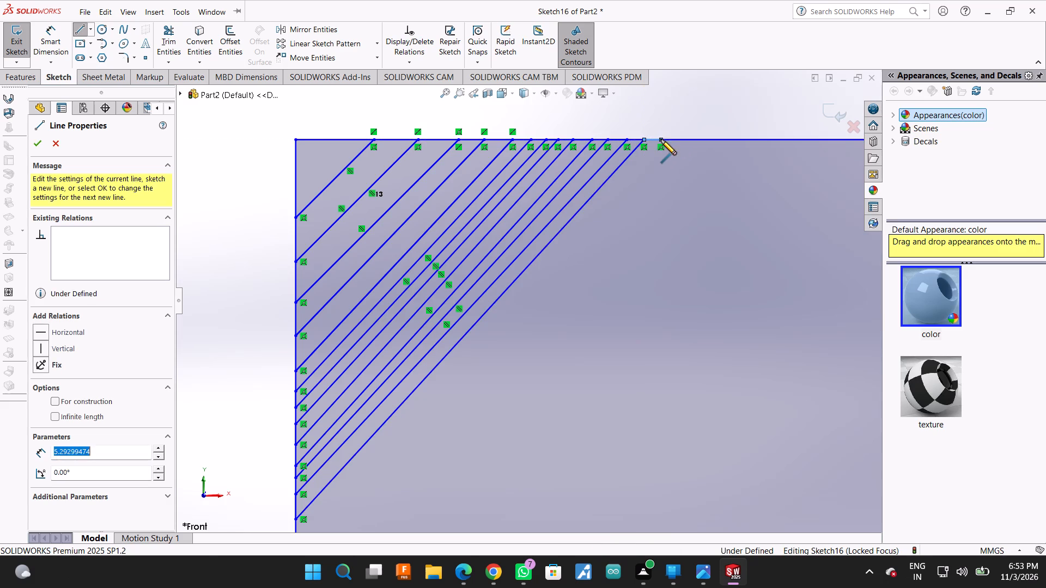
pyautogui.scroll(3, 391, 449)
pyautogui.scroll(-2, 391, 452)
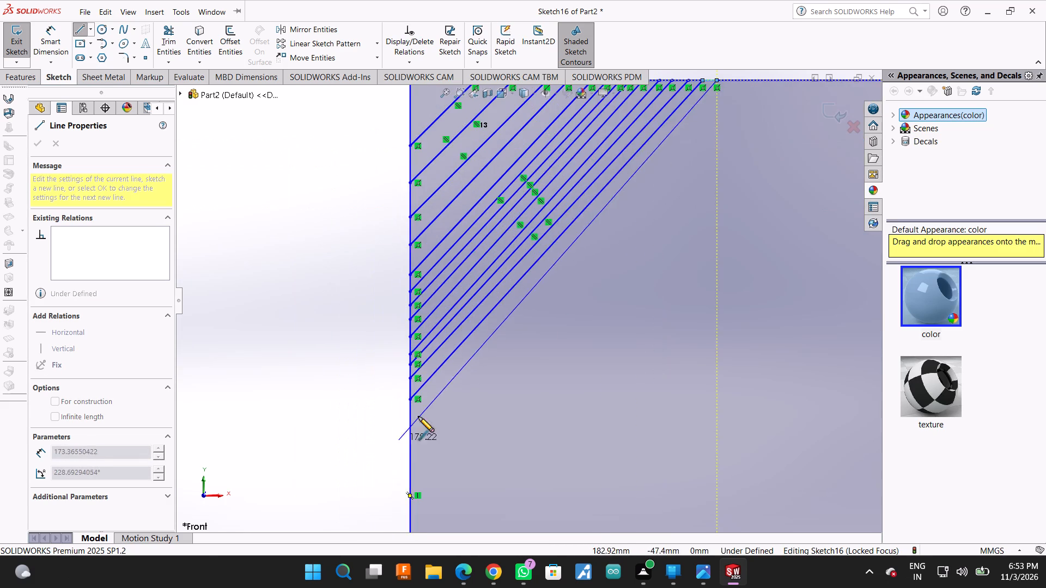
pyautogui.scroll(-2, 430, 391)
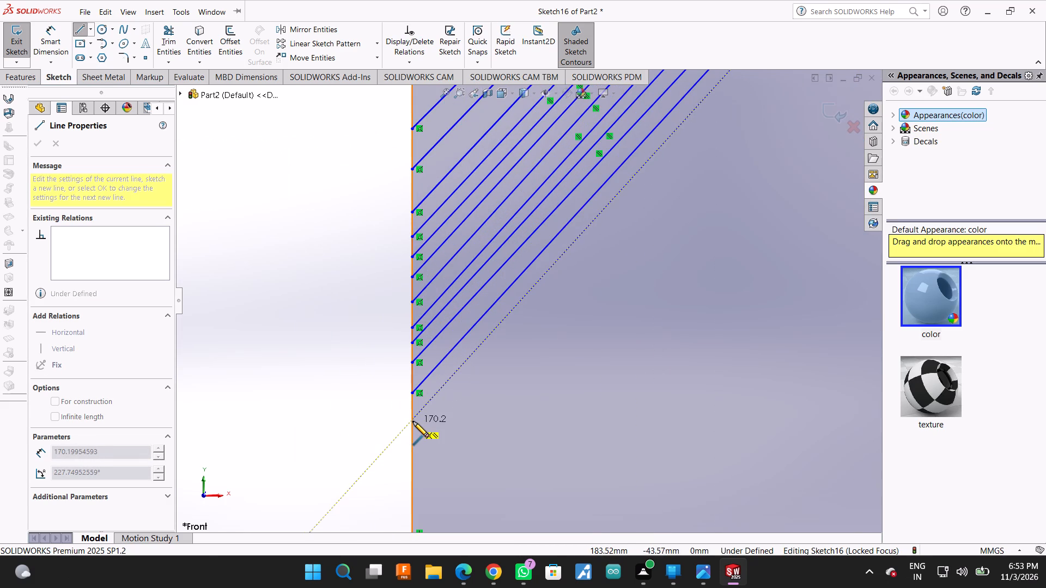
pyautogui.click(413, 421)
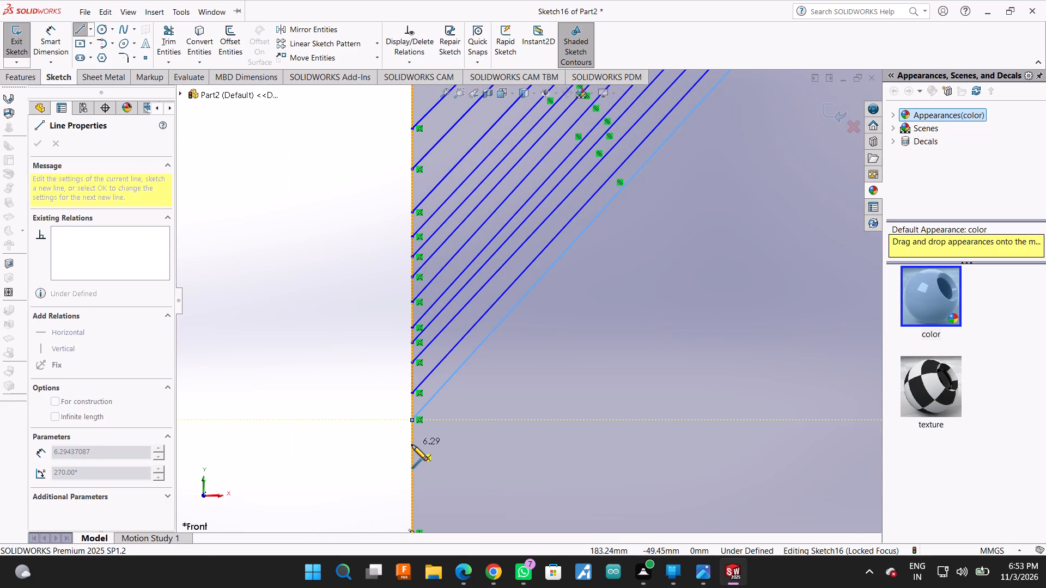
# Sketch three further parallel diagonals from the left edge to the top edge, about 178, 192 and 204 mm long.
pyautogui.click(412, 442)
pyautogui.scroll(6, 412, 442)
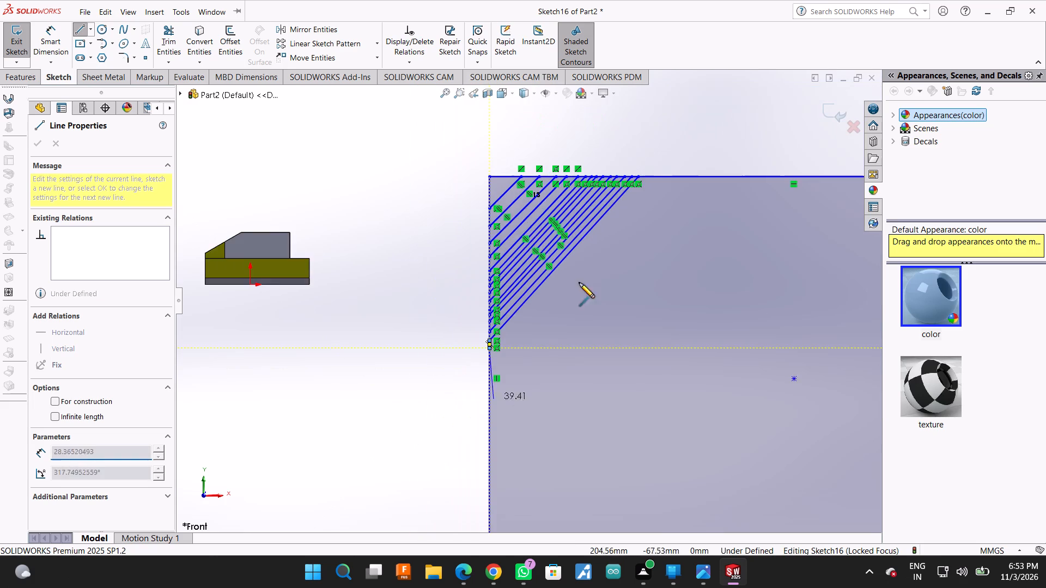
pyautogui.scroll(-3, 594, 248)
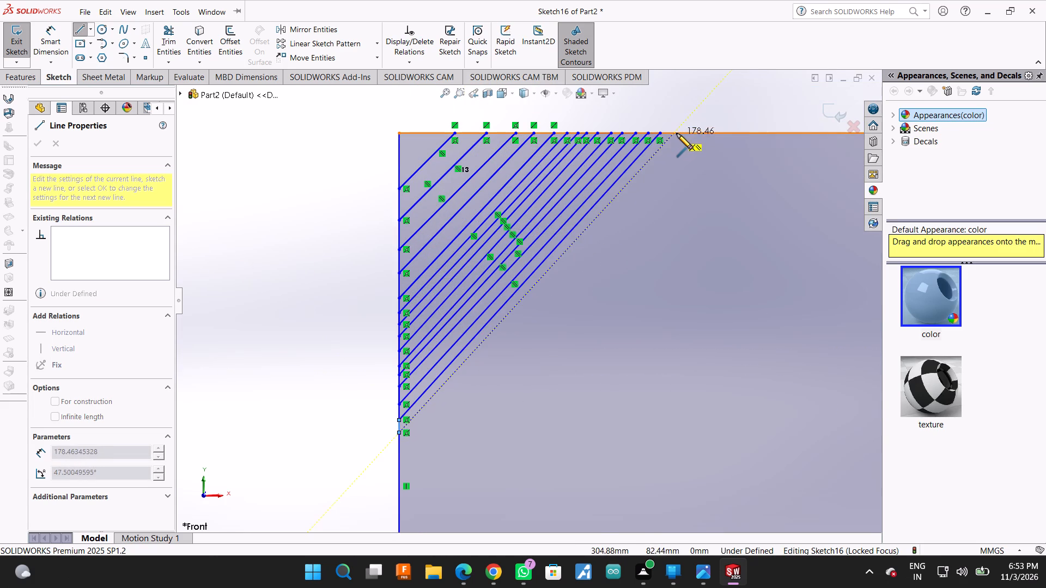
pyautogui.click(677, 132)
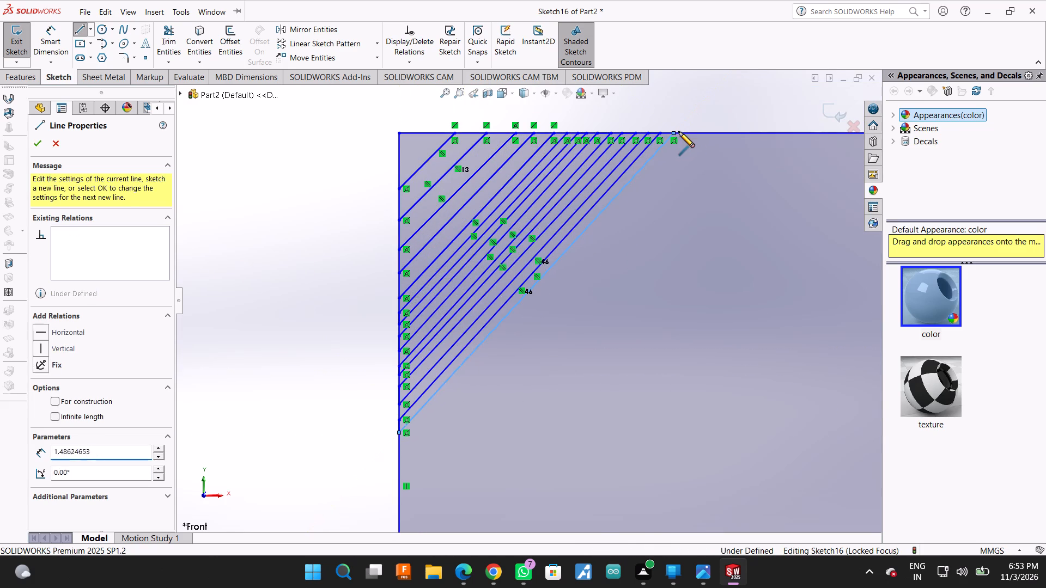
pyautogui.click(692, 132)
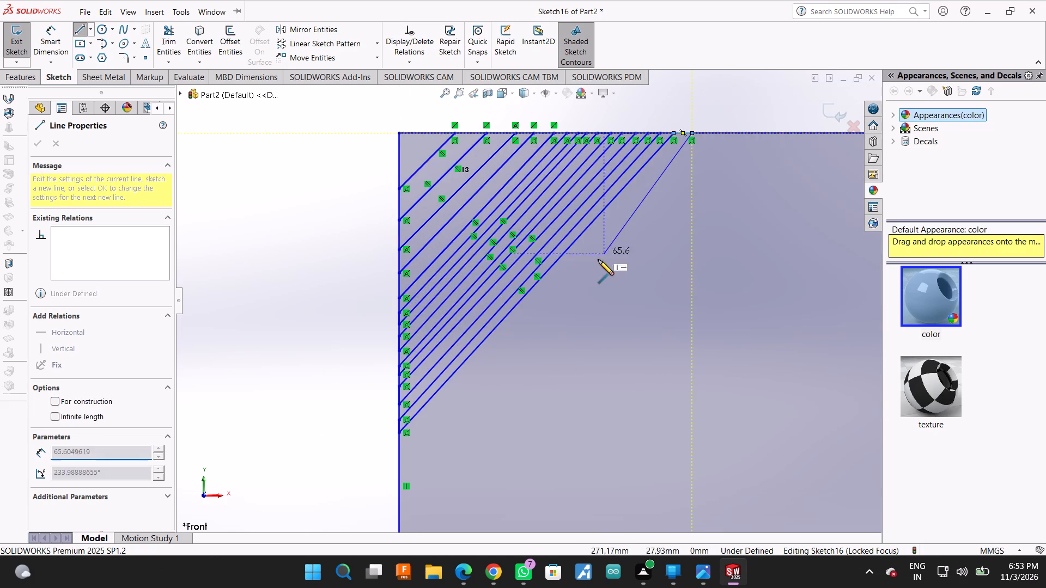
pyautogui.scroll(-2, 436, 405)
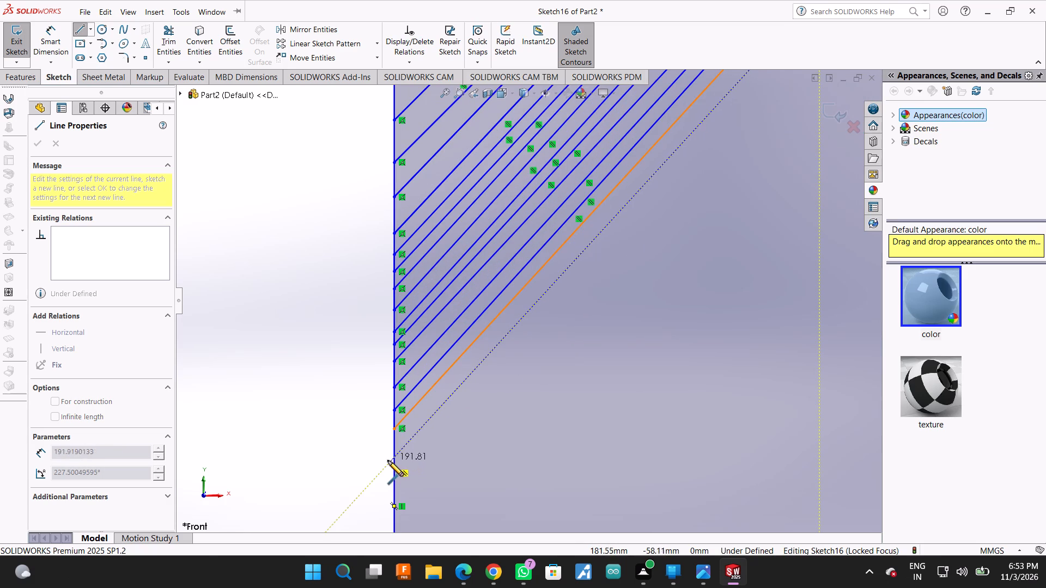
pyautogui.click(392, 458)
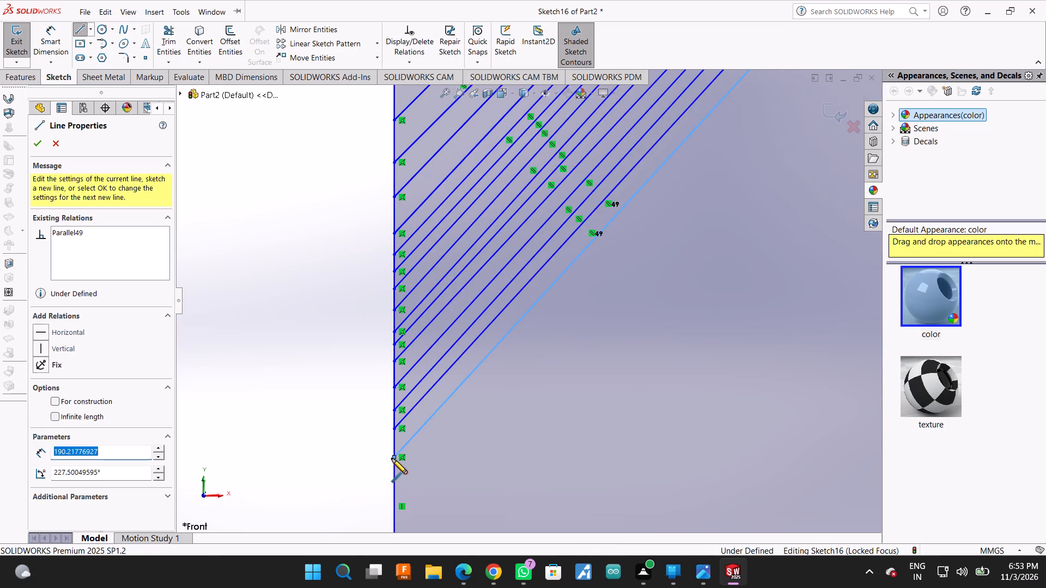
pyautogui.click(392, 491)
pyautogui.scroll(5, 392, 491)
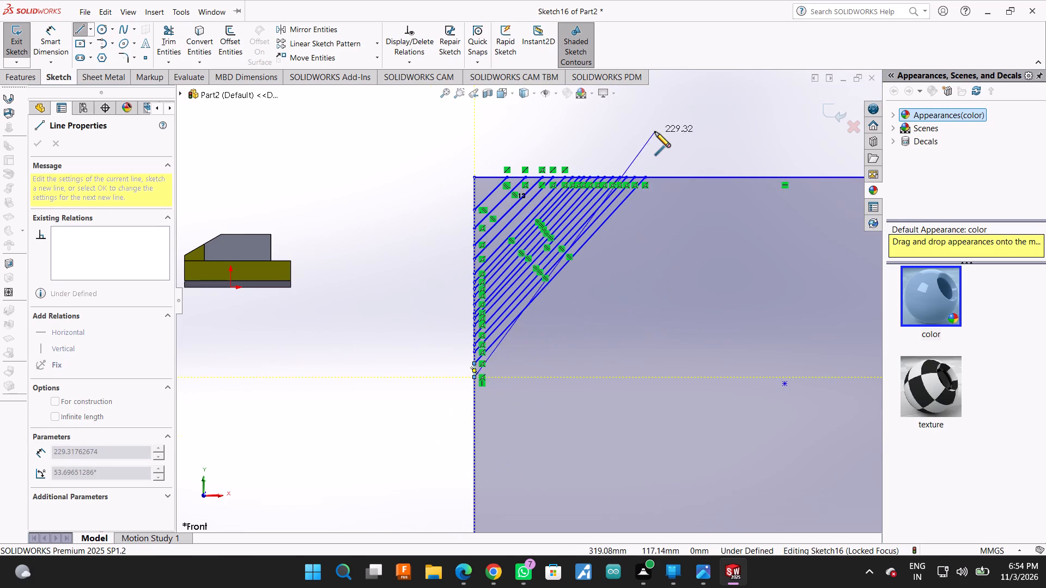
pyautogui.scroll(-3, 655, 132)
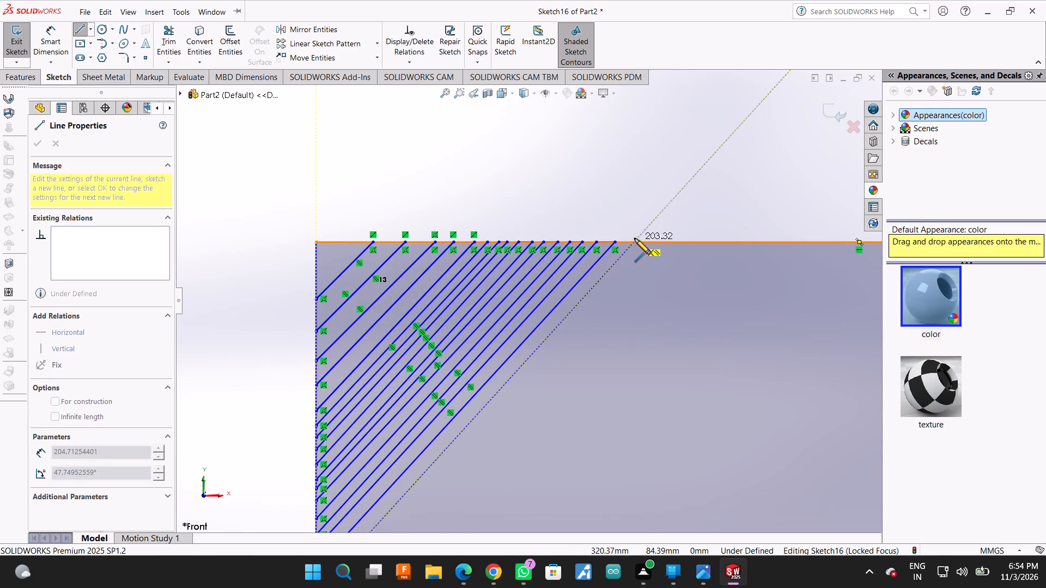
pyautogui.click(633, 240)
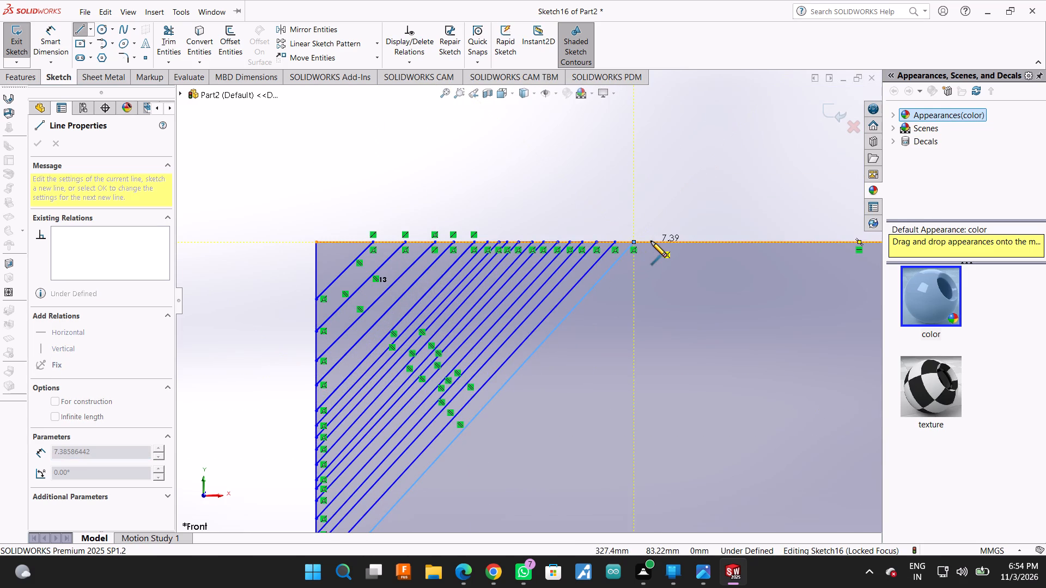
# Sketch one more parallel diagonal just inward of the last one, from the top edge down to the left edge.
pyautogui.click(651, 241)
pyautogui.scroll(2, 651, 243)
pyautogui.scroll(-1, 406, 526)
pyautogui.scroll(-2, 399, 480)
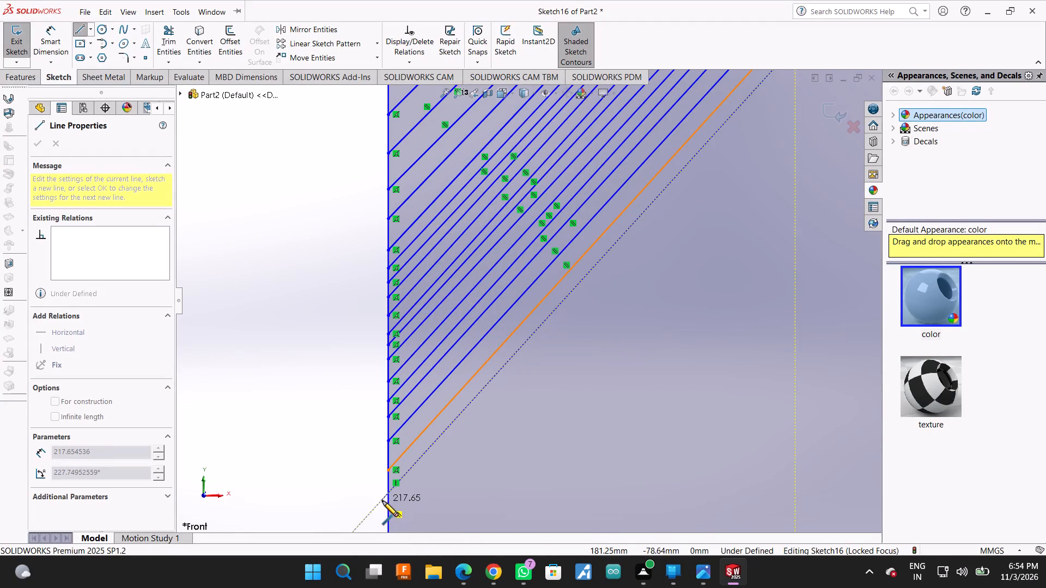
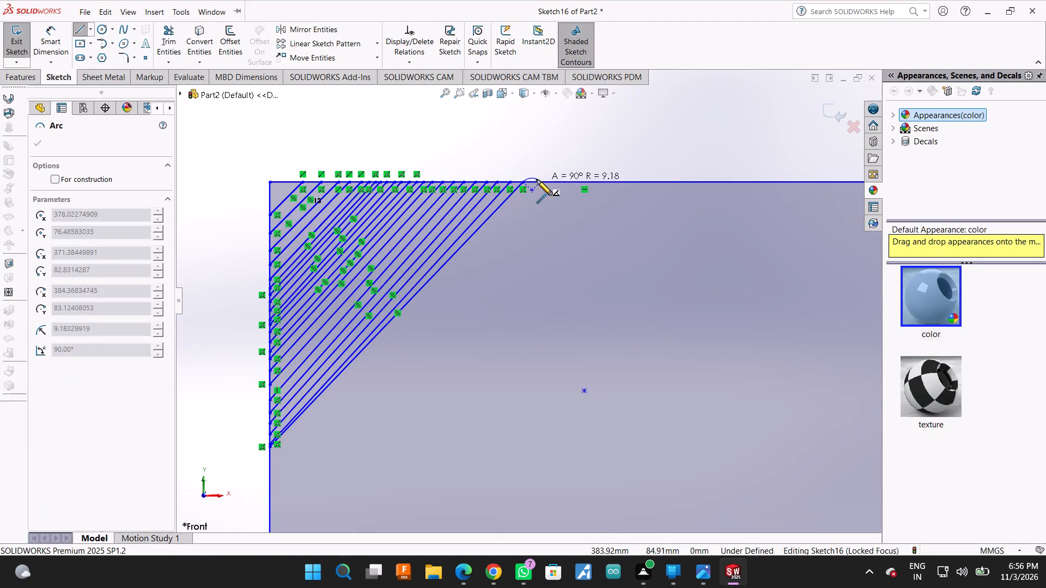
# Sketch a horizontal line about 15 mm long on the rectangle's top edge, starting where the last diagonal meets it.
pyautogui.click(78, 31)
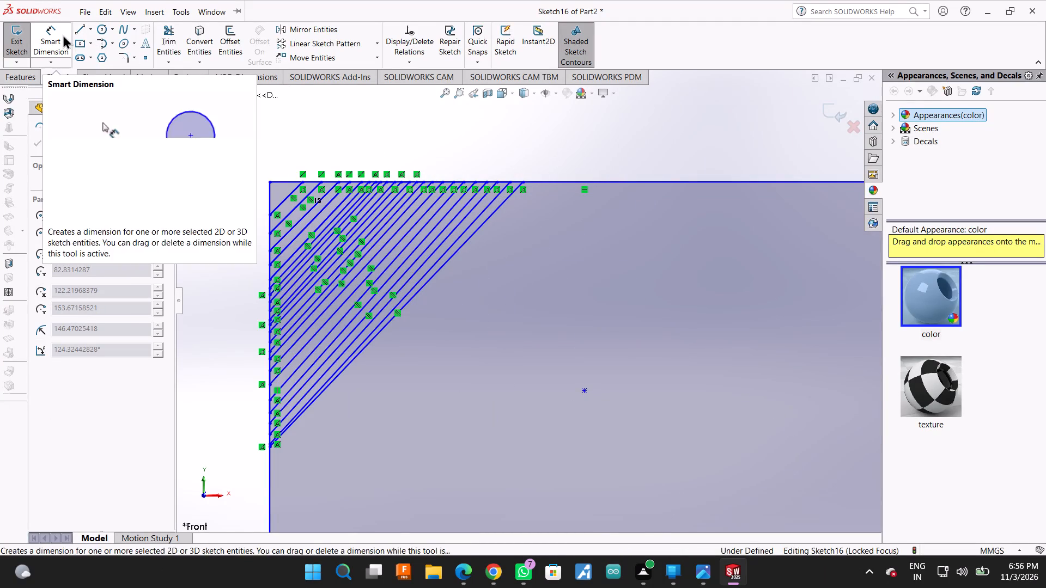
pyautogui.click(82, 29)
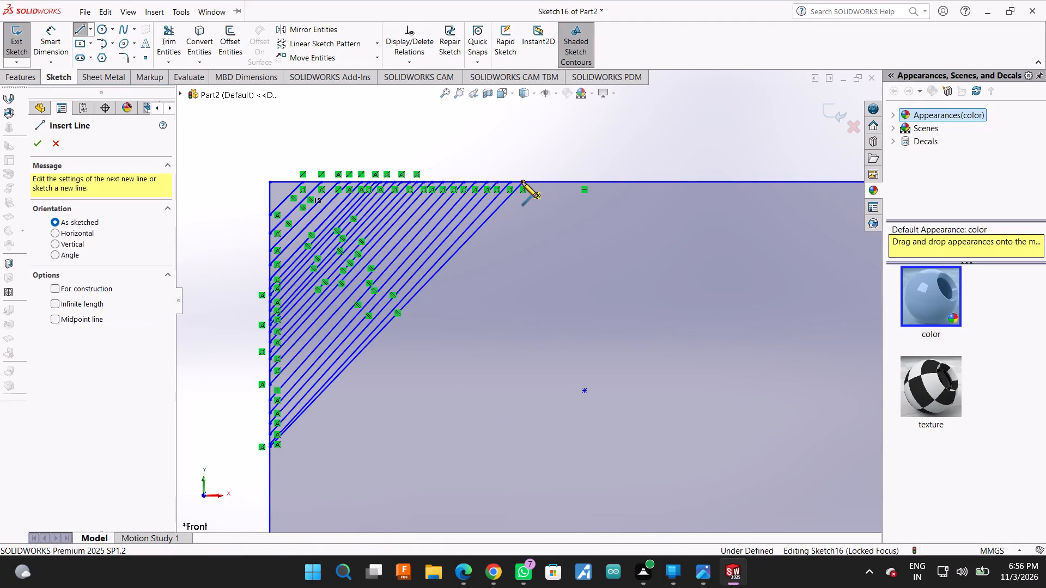
pyautogui.click(522, 182)
pyautogui.click(543, 182)
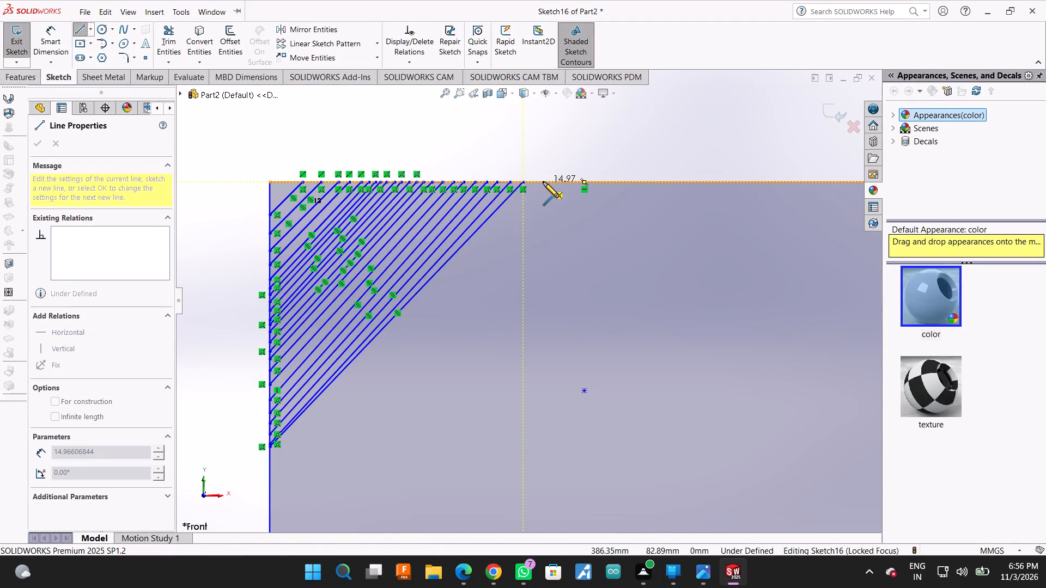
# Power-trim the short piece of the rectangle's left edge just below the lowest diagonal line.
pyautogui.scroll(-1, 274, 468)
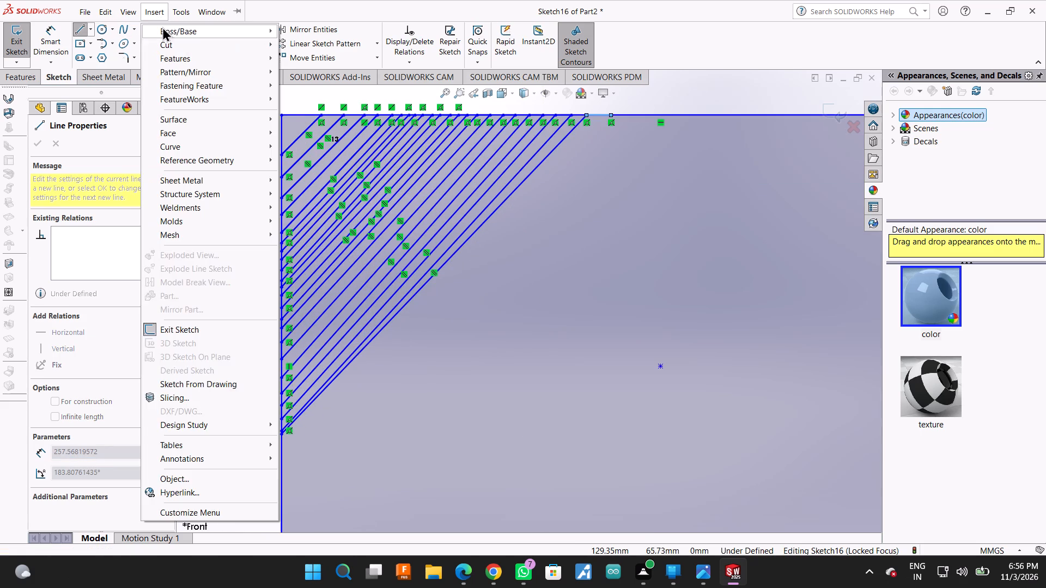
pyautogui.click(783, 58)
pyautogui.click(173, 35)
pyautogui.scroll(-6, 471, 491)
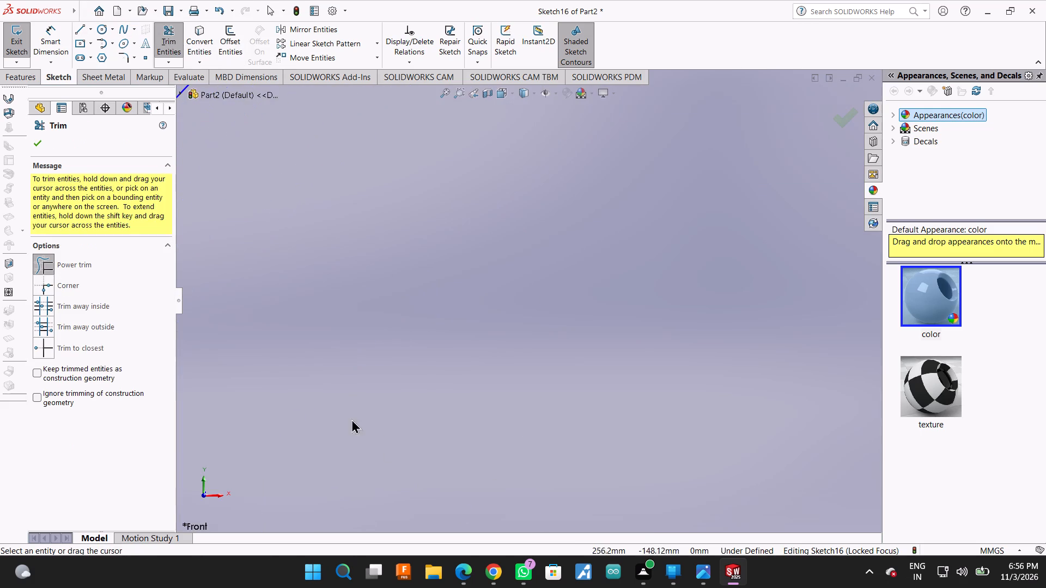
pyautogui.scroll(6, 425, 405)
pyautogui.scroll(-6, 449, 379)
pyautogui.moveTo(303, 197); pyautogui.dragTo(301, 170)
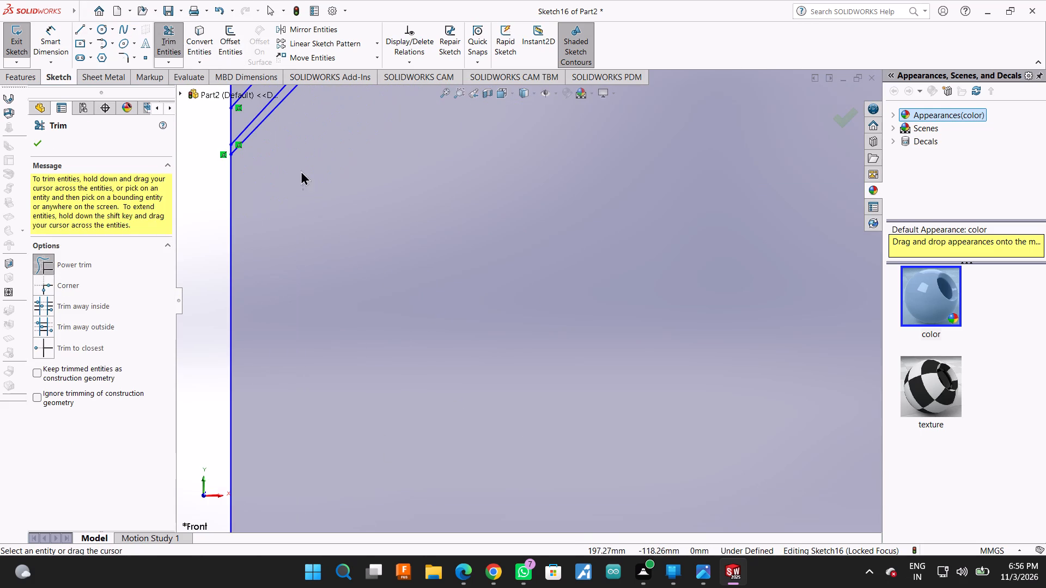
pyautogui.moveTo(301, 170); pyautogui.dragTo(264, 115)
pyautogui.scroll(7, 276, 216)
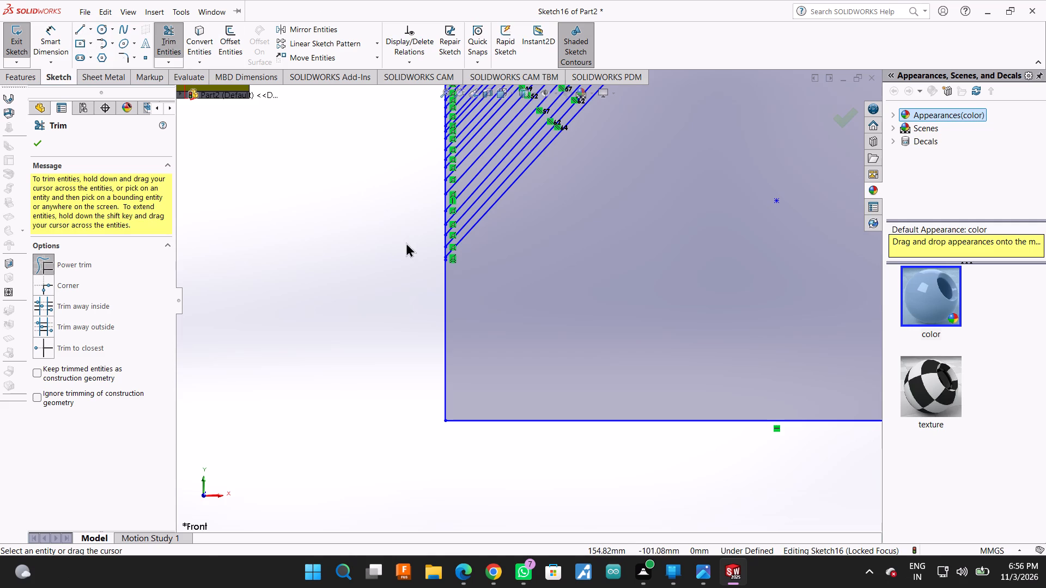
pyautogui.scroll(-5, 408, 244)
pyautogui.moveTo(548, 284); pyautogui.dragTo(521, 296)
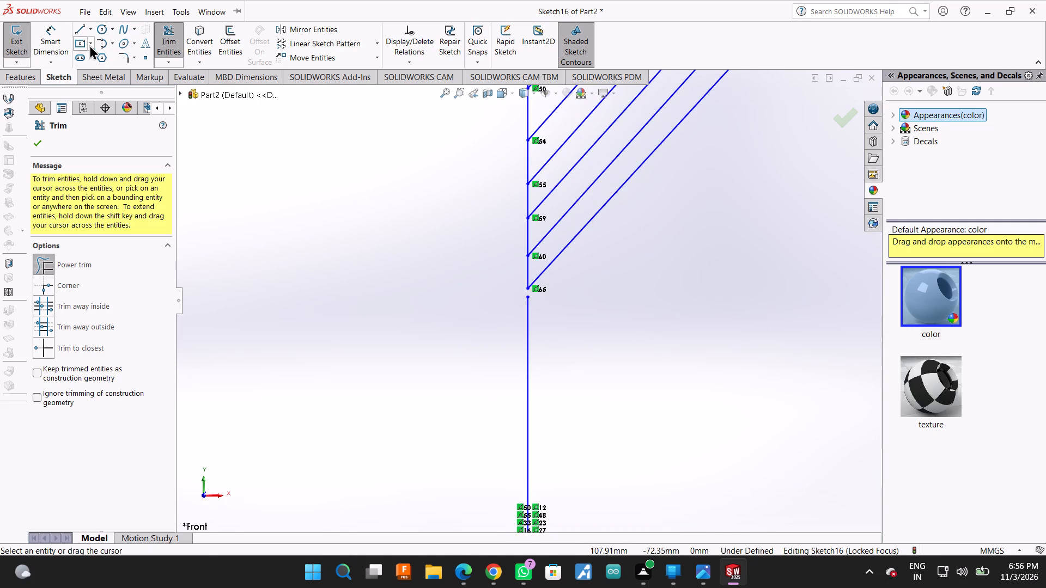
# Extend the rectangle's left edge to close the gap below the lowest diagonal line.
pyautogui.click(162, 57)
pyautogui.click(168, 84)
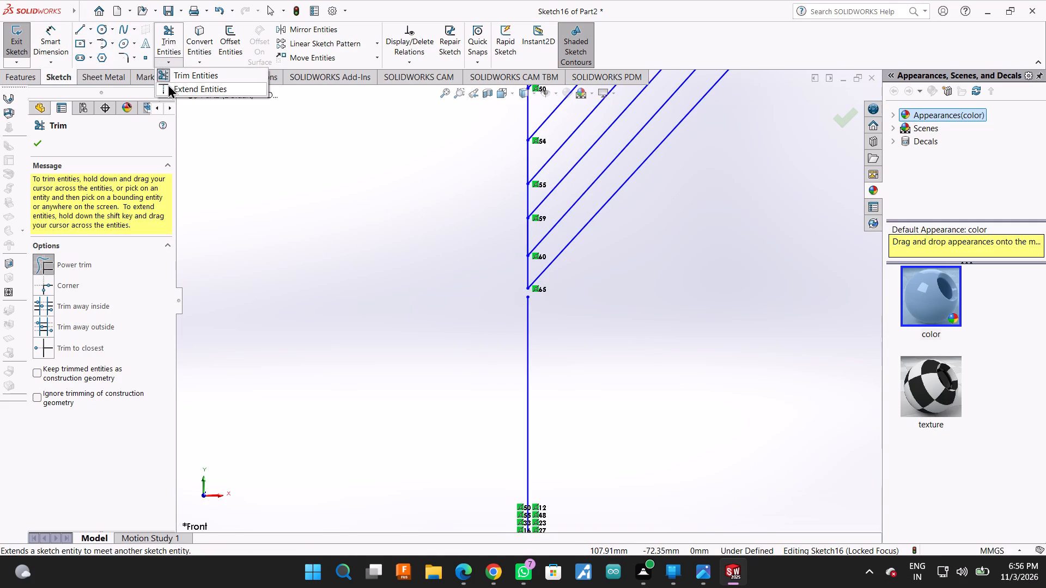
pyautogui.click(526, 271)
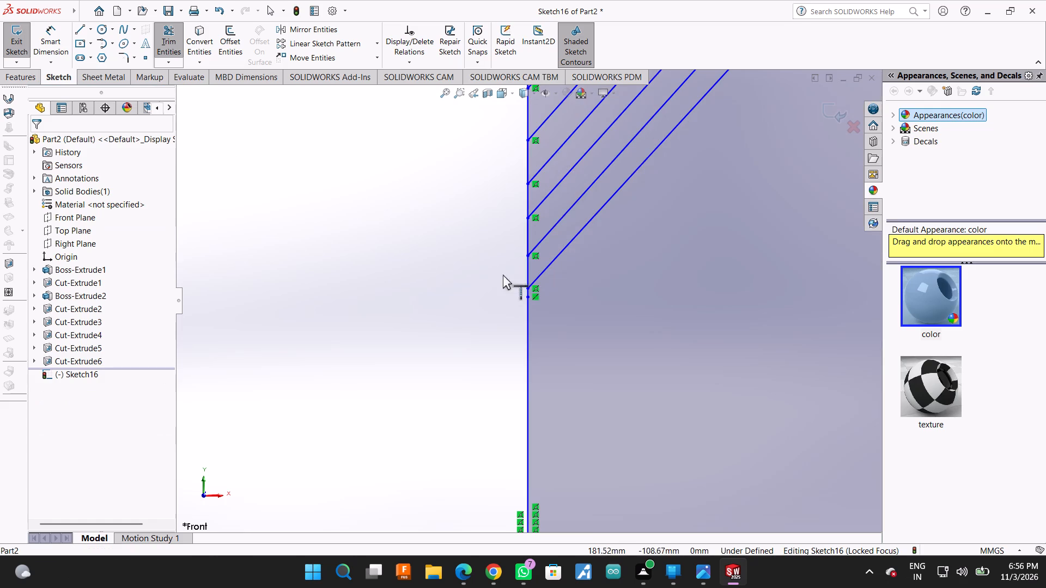
# Sketch connected lines: a short one down the left edge, a diagonal about 275 mm long, and one about 15 mm along the top edge.
pyautogui.click(75, 23)
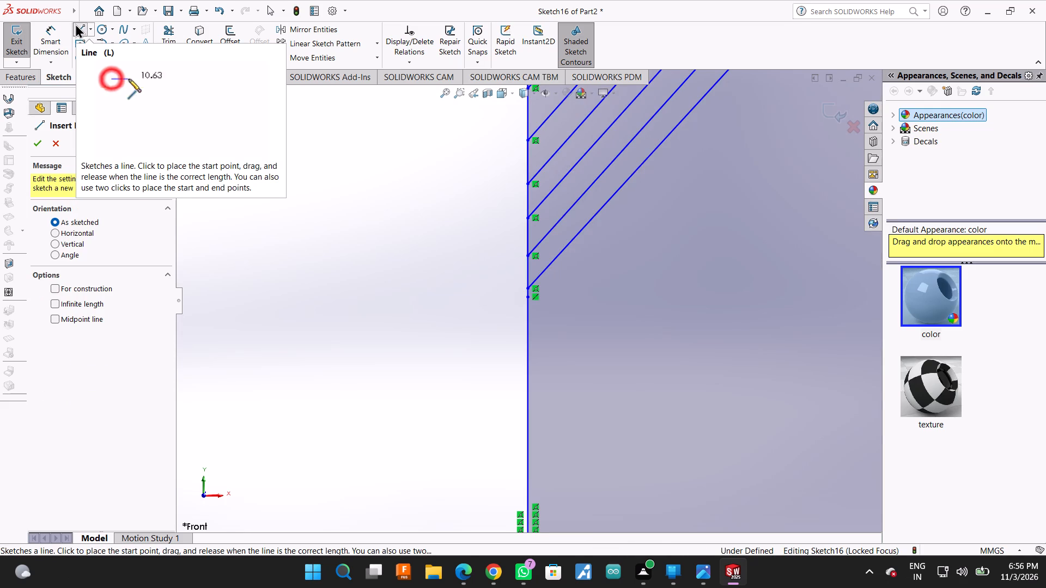
pyautogui.click(526, 287)
pyautogui.click(527, 315)
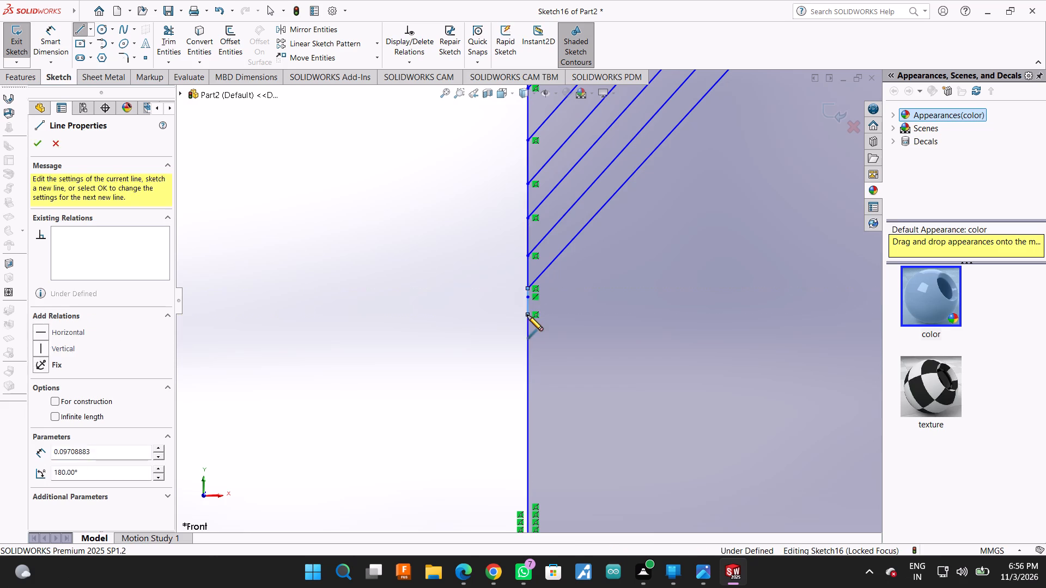
pyautogui.scroll(11, 534, 324)
pyautogui.scroll(-6, 659, 209)
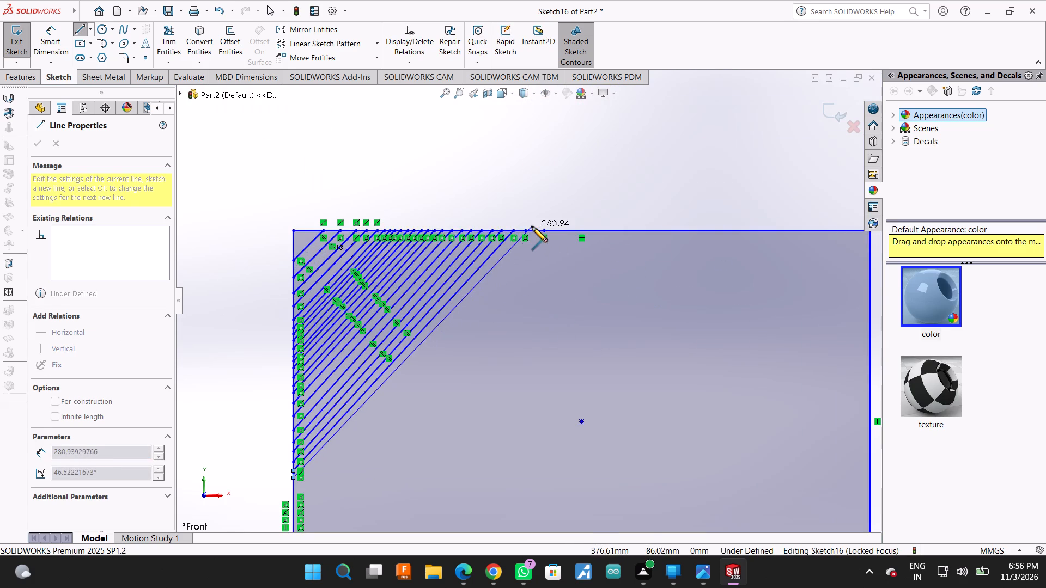
pyautogui.click(528, 234)
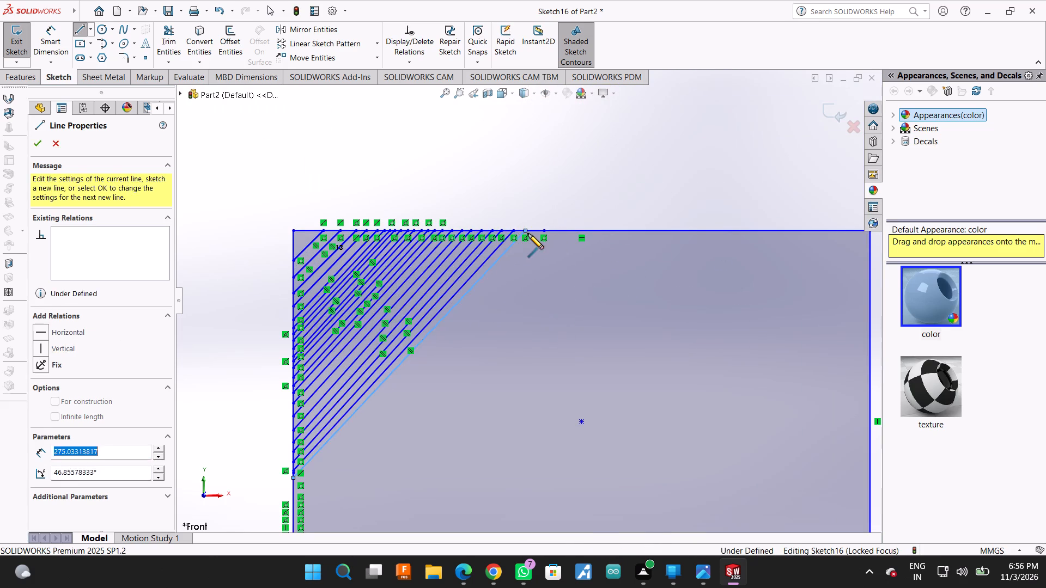
pyautogui.click(545, 231)
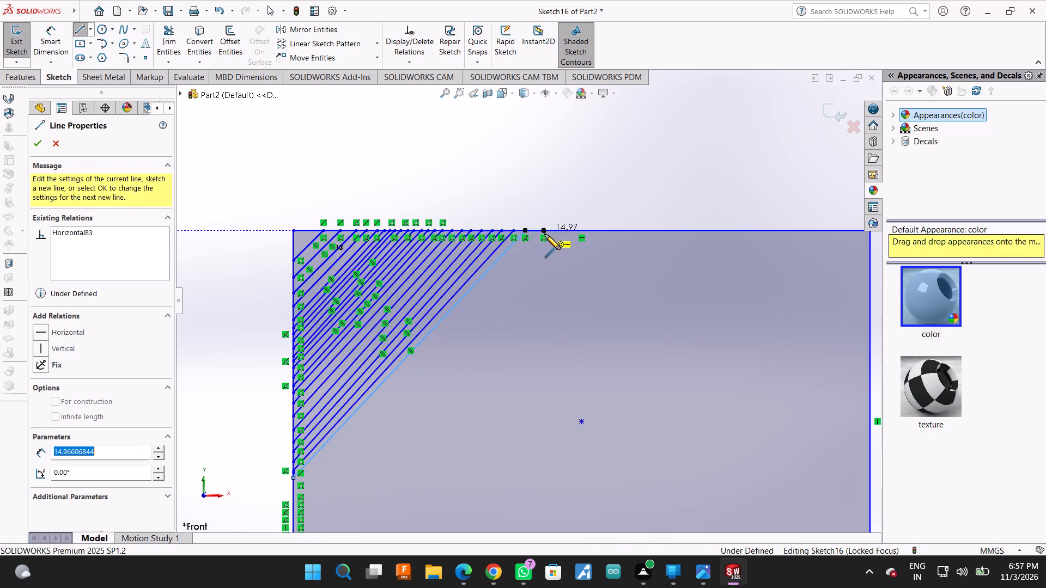
# Continue the zigzag with a diagonal down to the left edge, a short segment down it, and a diagonal about 291 mm long back up.
pyautogui.scroll(-6, 260, 511)
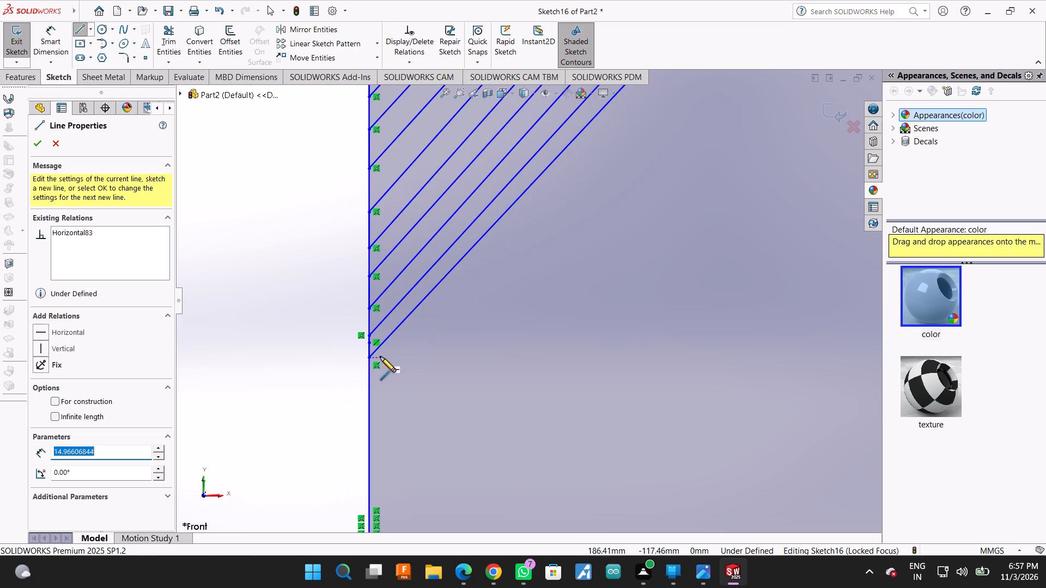
pyautogui.click(367, 359)
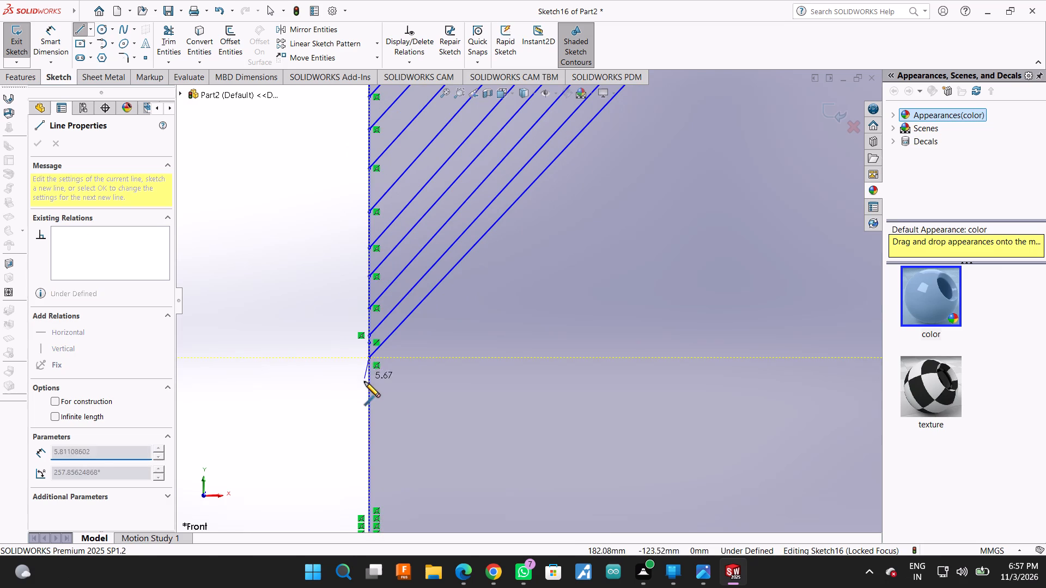
pyautogui.click(367, 388)
pyautogui.scroll(2, 379, 412)
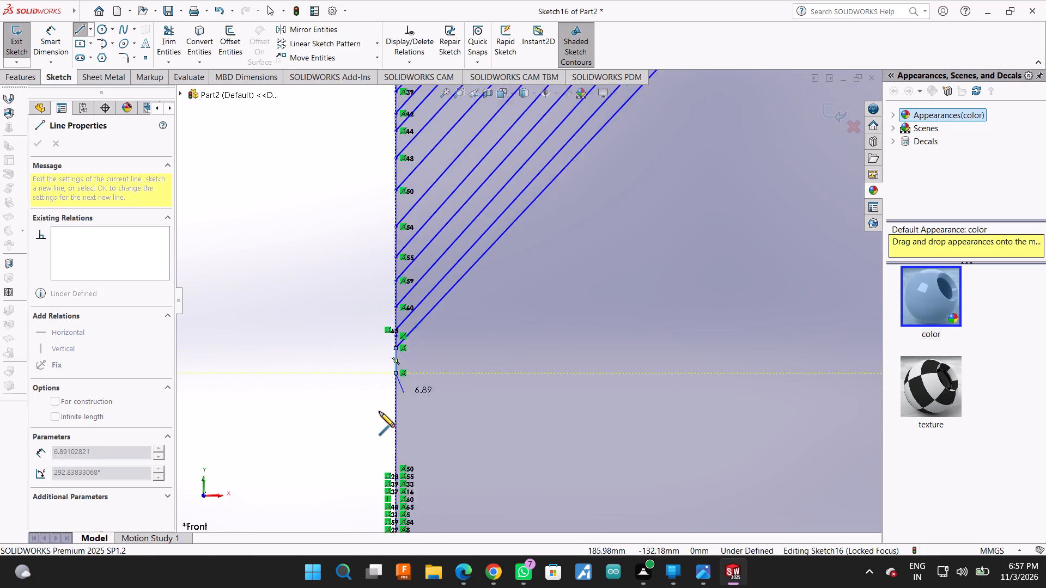
pyautogui.scroll(5, 379, 412)
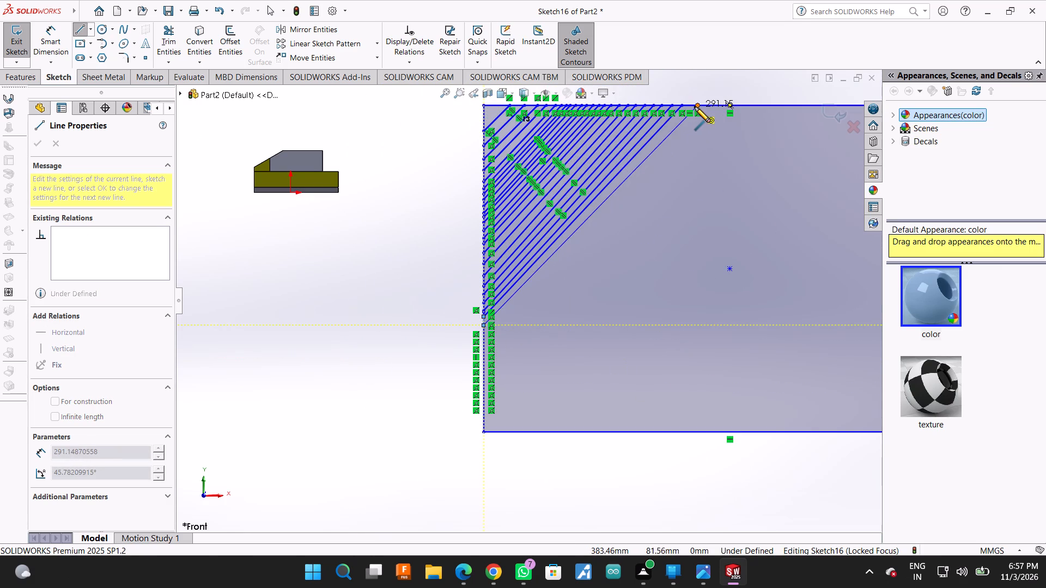
pyautogui.click(696, 106)
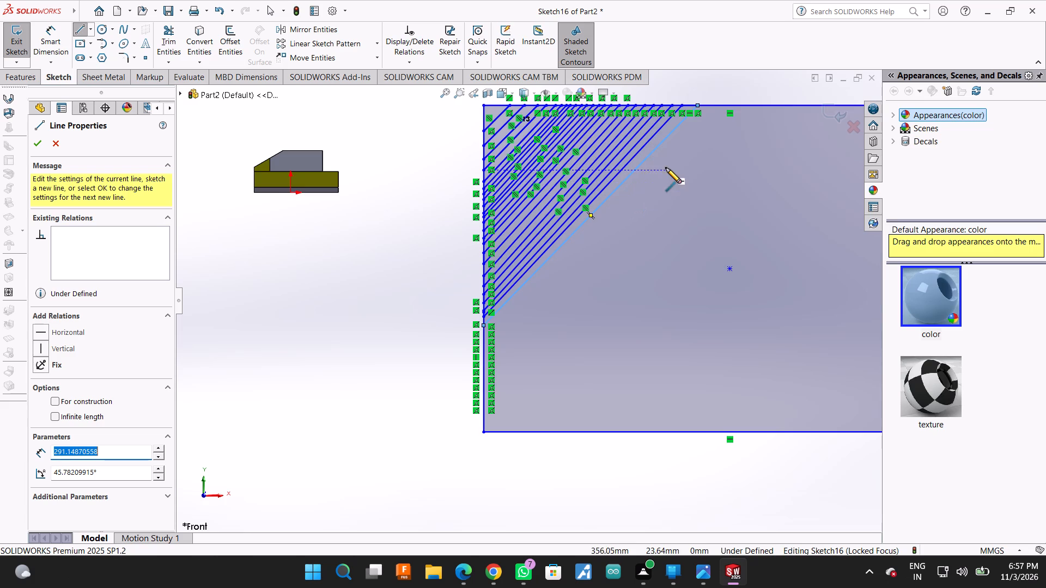
# Add a short top-edge segment, a diagonal about 306 mm long to the left edge, and a segment about 7 mm down that edge.
pyautogui.scroll(-3, 712, 108)
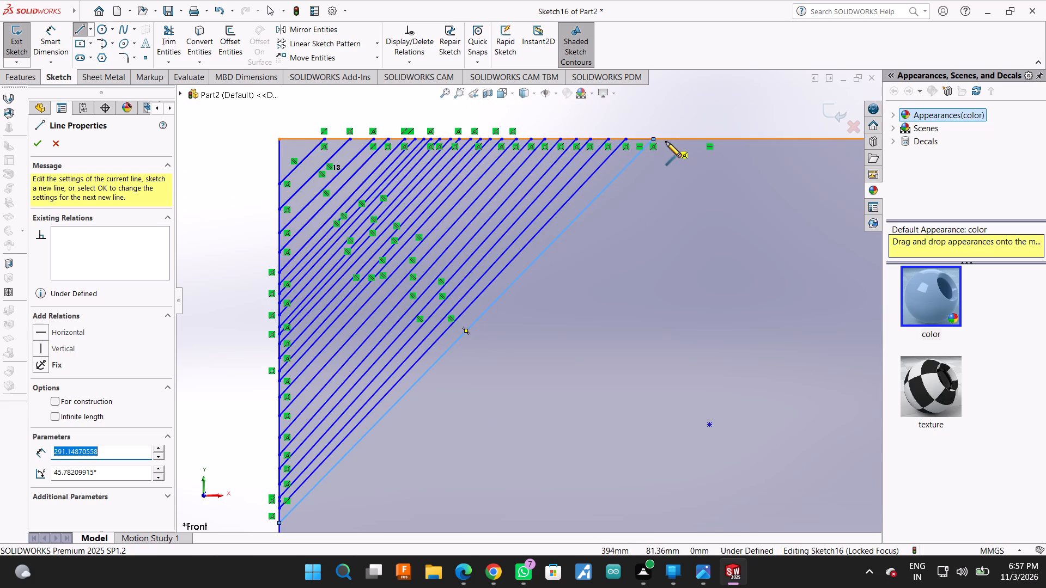
pyautogui.click(653, 139)
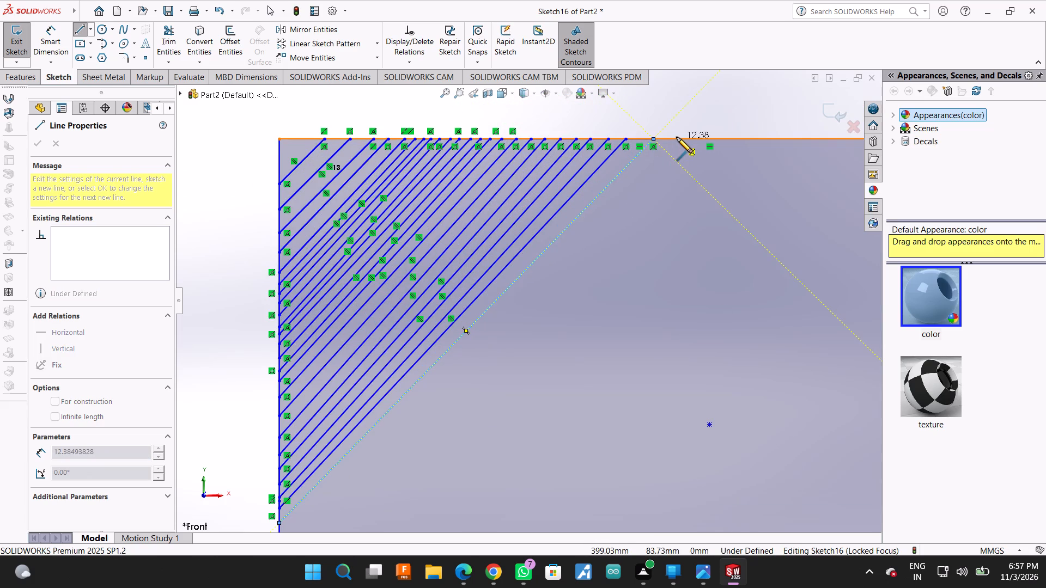
pyautogui.click(679, 137)
pyautogui.scroll(2, 679, 163)
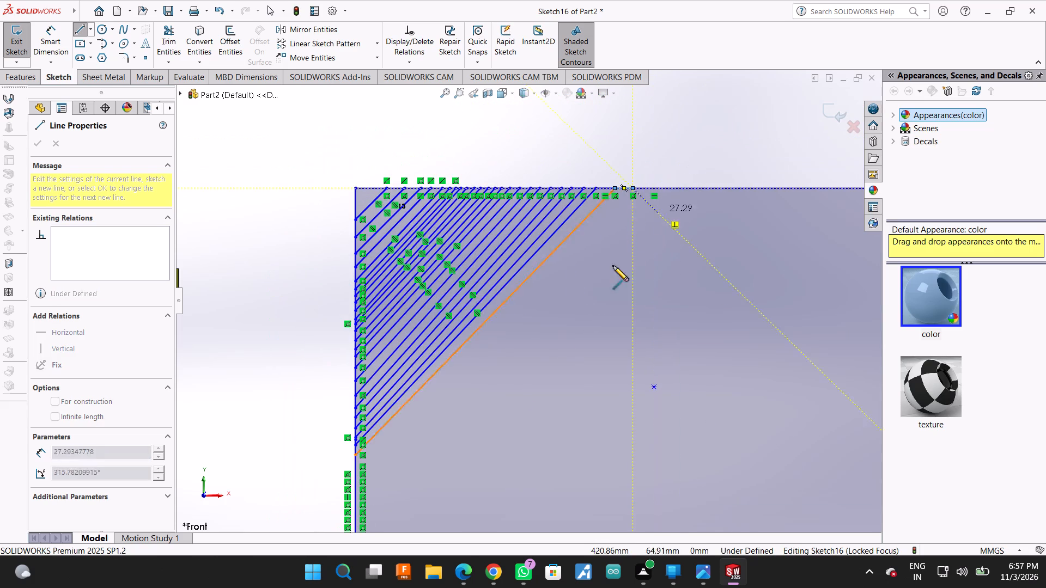
pyautogui.scroll(-3, 465, 427)
pyautogui.scroll(-2, 325, 418)
pyautogui.scroll(3, 325, 423)
pyautogui.scroll(-2, 381, 461)
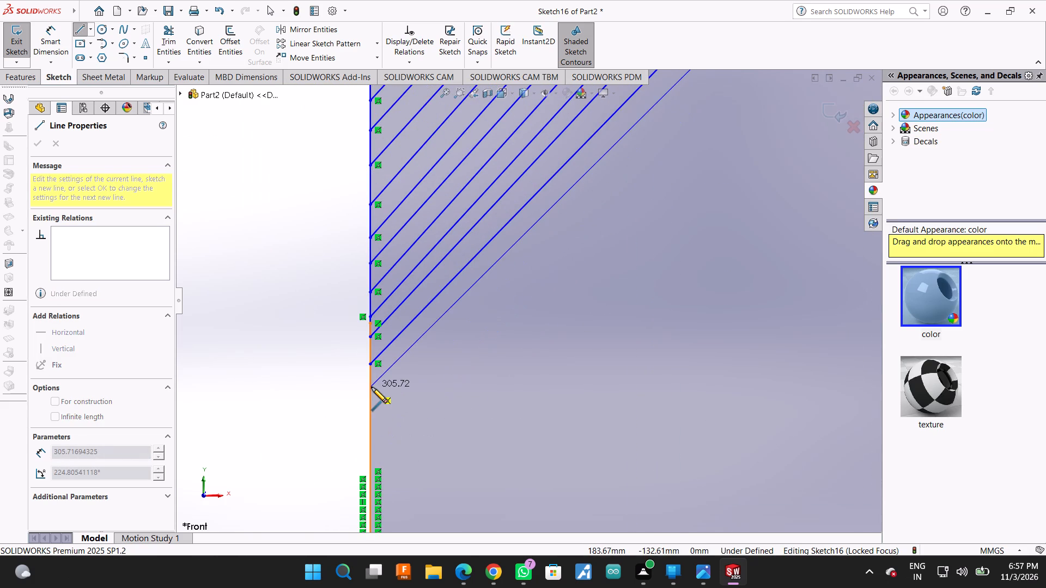
pyautogui.click(369, 387)
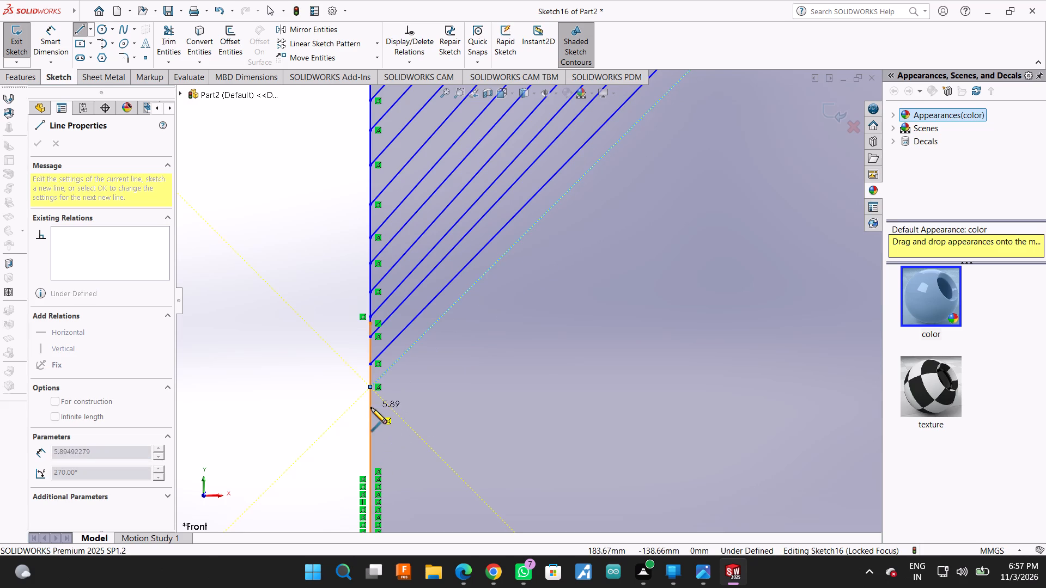
pyautogui.click(369, 411)
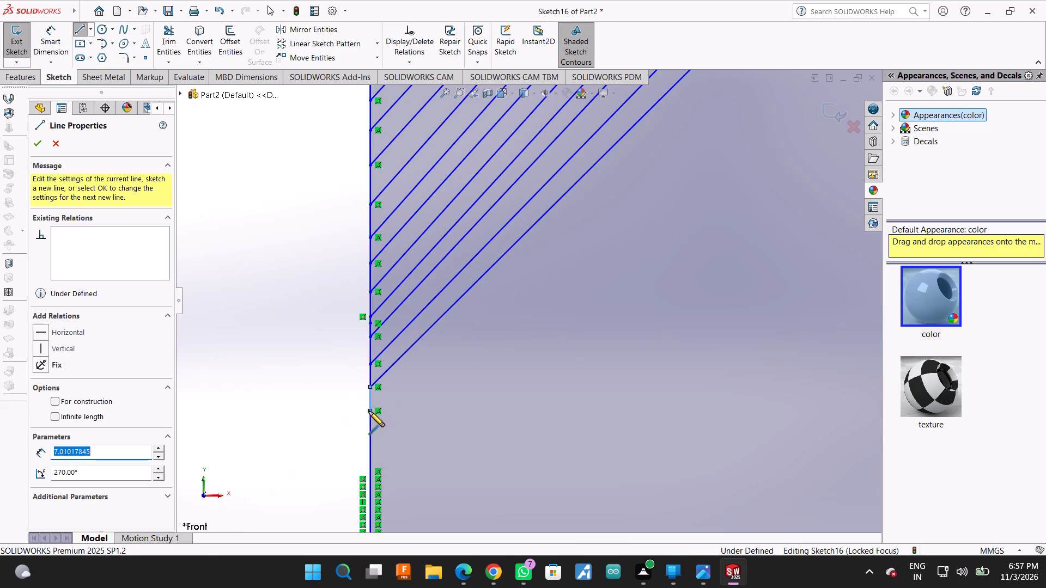
# Continue the zigzag with diagonals about 318 and 328 mm long, joined along the top edge and ending about 9 mm down the left edge.
pyautogui.scroll(7, 369, 411)
pyautogui.scroll(-3, 731, 157)
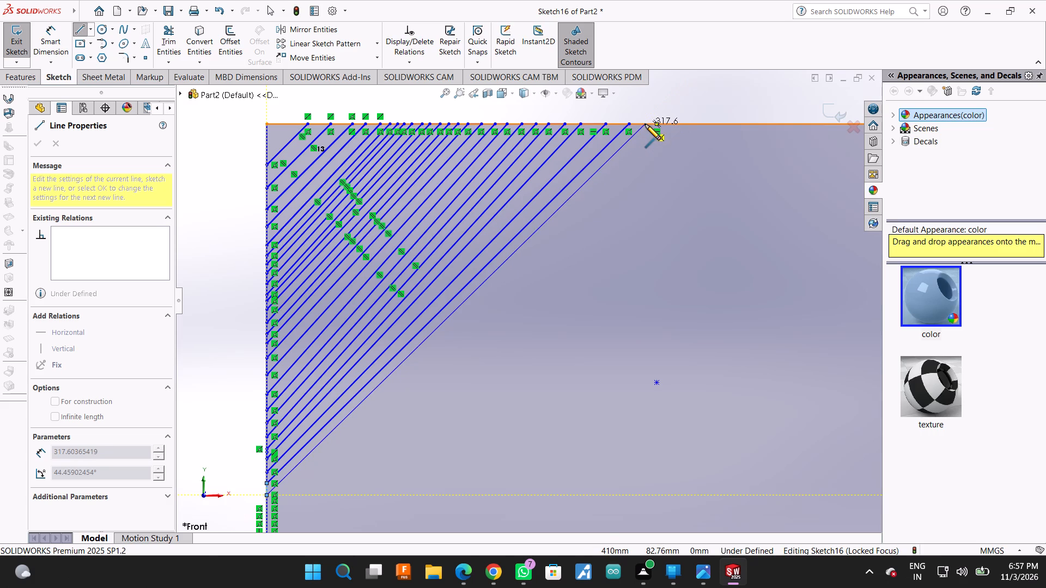
pyautogui.click(645, 124)
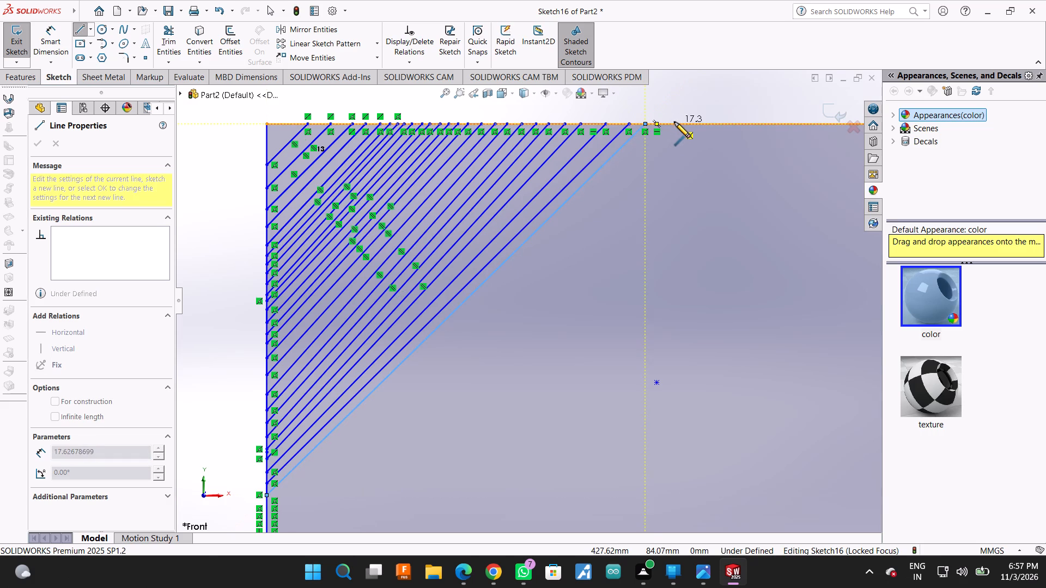
pyautogui.click(662, 124)
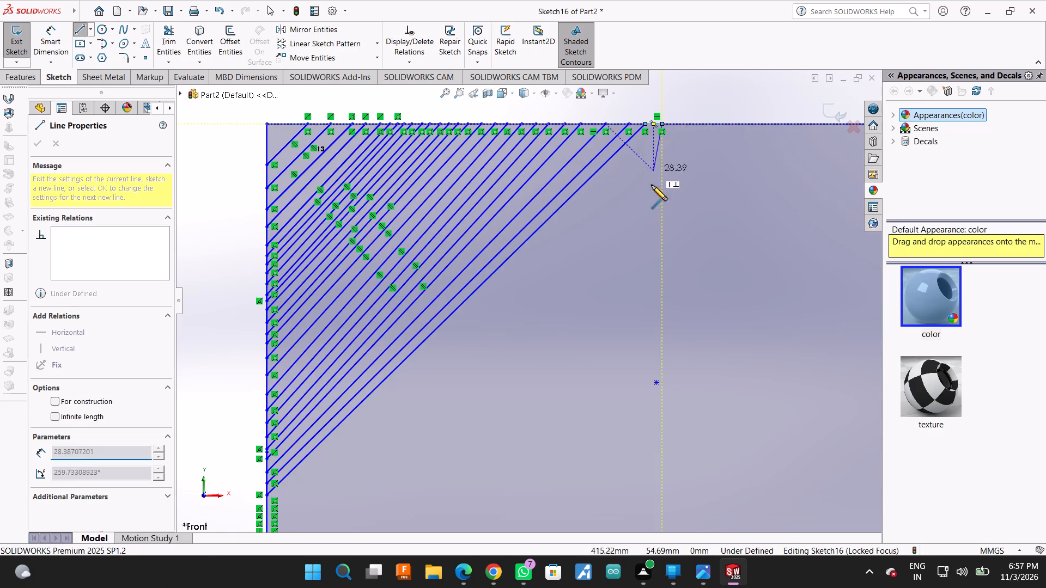
pyautogui.scroll(4, 627, 226)
pyautogui.scroll(-7, 422, 425)
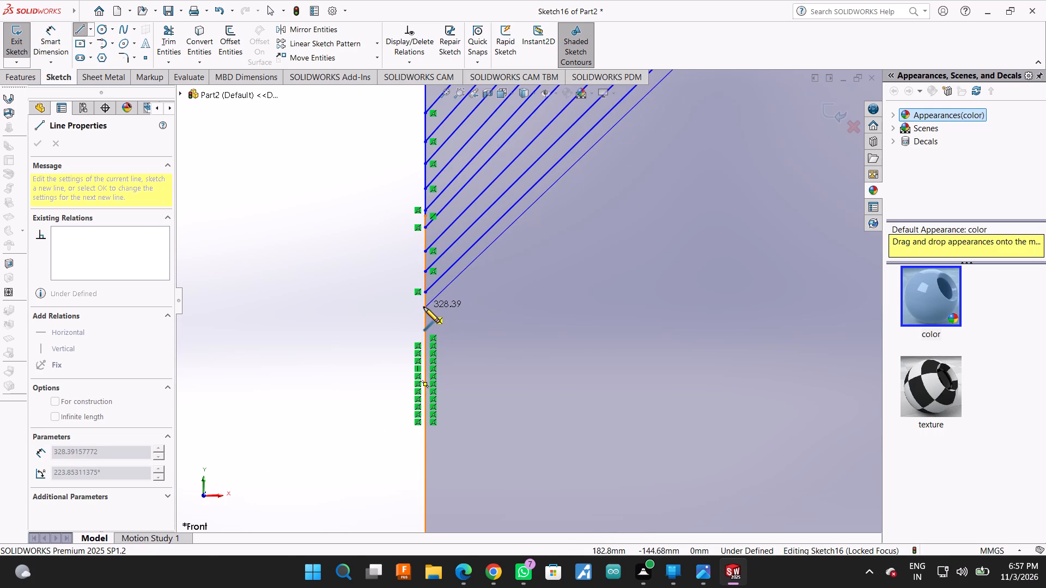
pyautogui.click(424, 307)
pyautogui.click(424, 334)
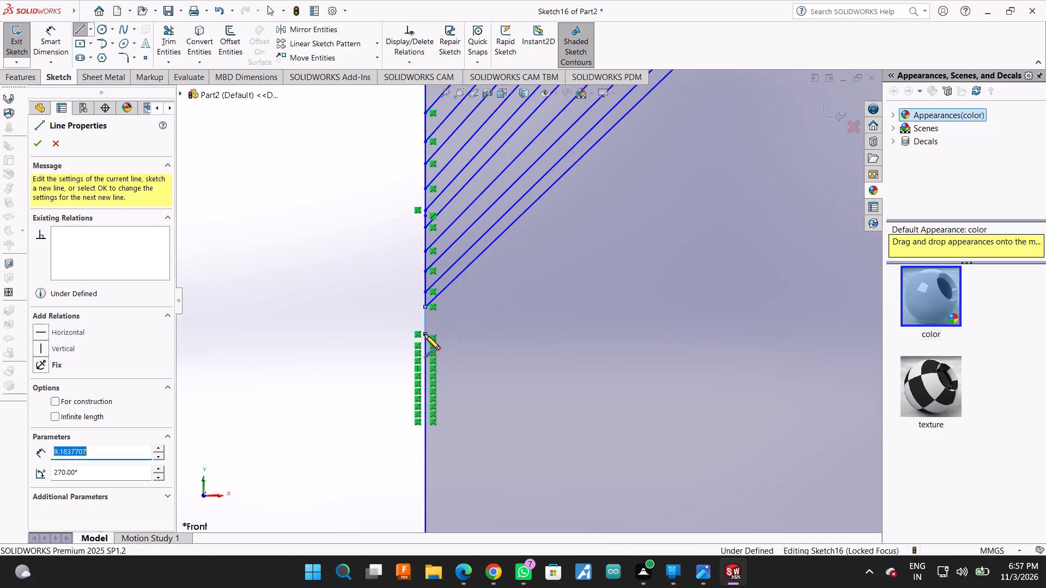
# Continue the zigzag with diagonals about 345 and 364 mm long between the left and top edges, joined by a short top-edge segment.
pyautogui.scroll(8, 424, 339)
pyautogui.scroll(-2, 649, 101)
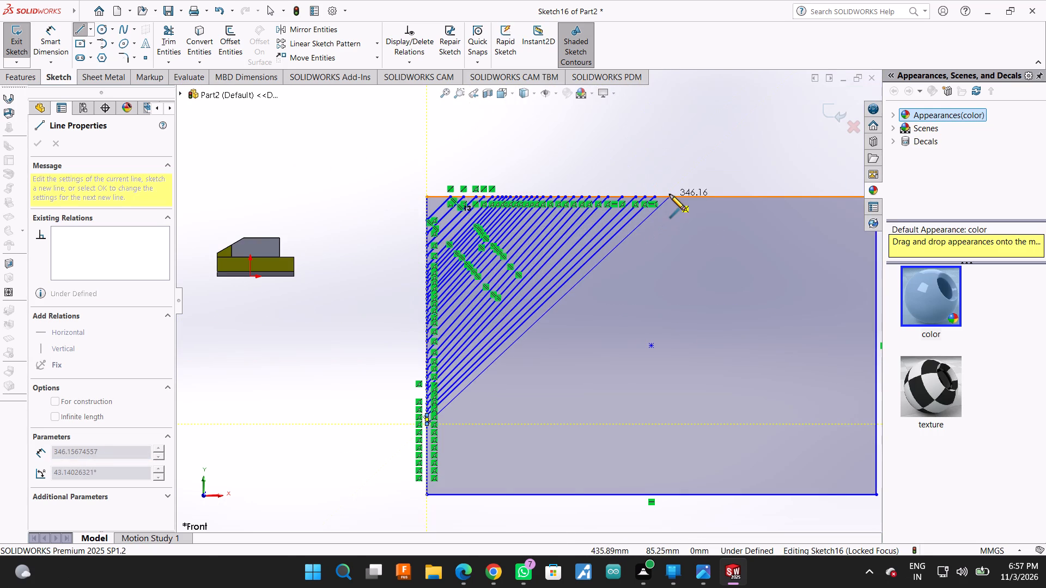
pyautogui.click(667, 197)
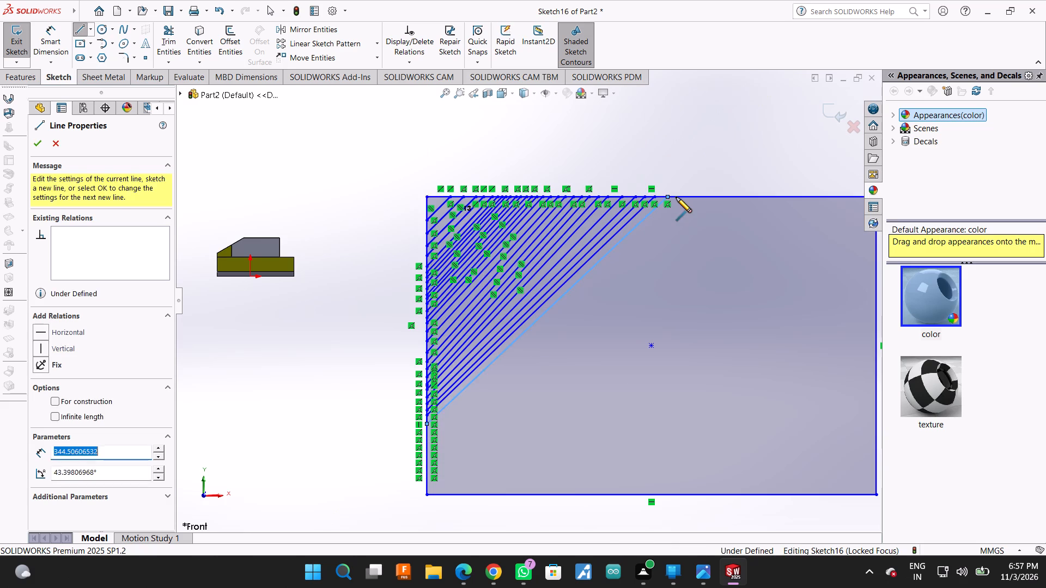
pyautogui.click(686, 197)
pyautogui.scroll(-6, 449, 440)
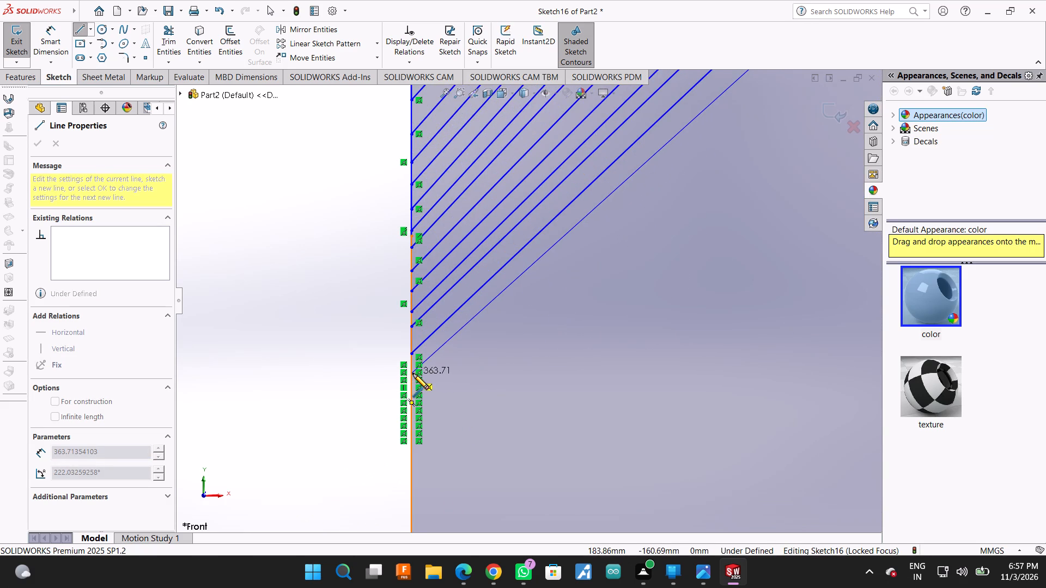
pyautogui.click(410, 373)
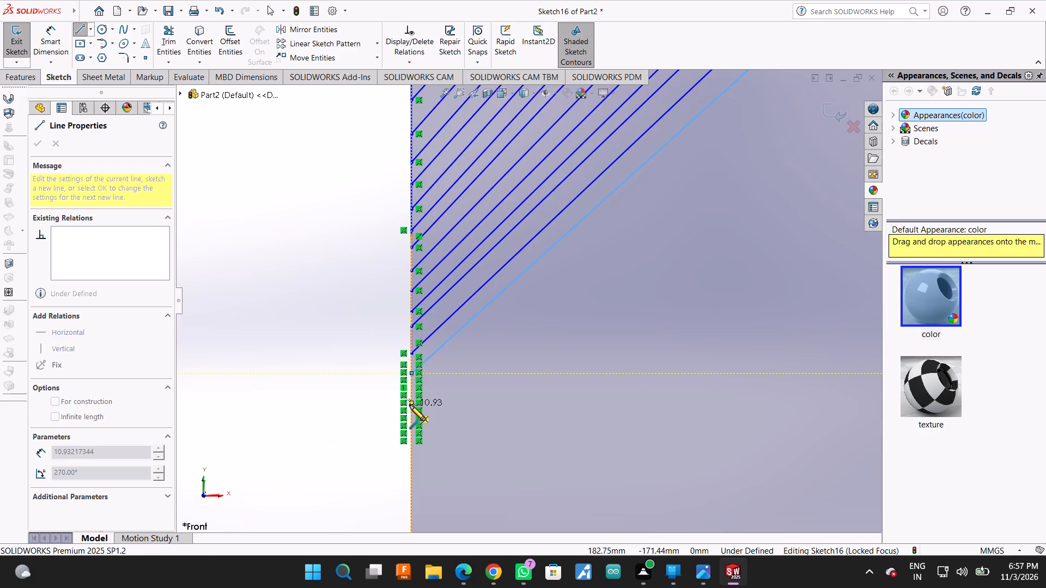
# Continue the zigzag with a segment about 11 mm down the left edge, a diagonal up to the top edge, and a short top-edge segment.
pyautogui.click(410, 405)
pyautogui.scroll(7, 429, 429)
pyautogui.scroll(-6, 630, 195)
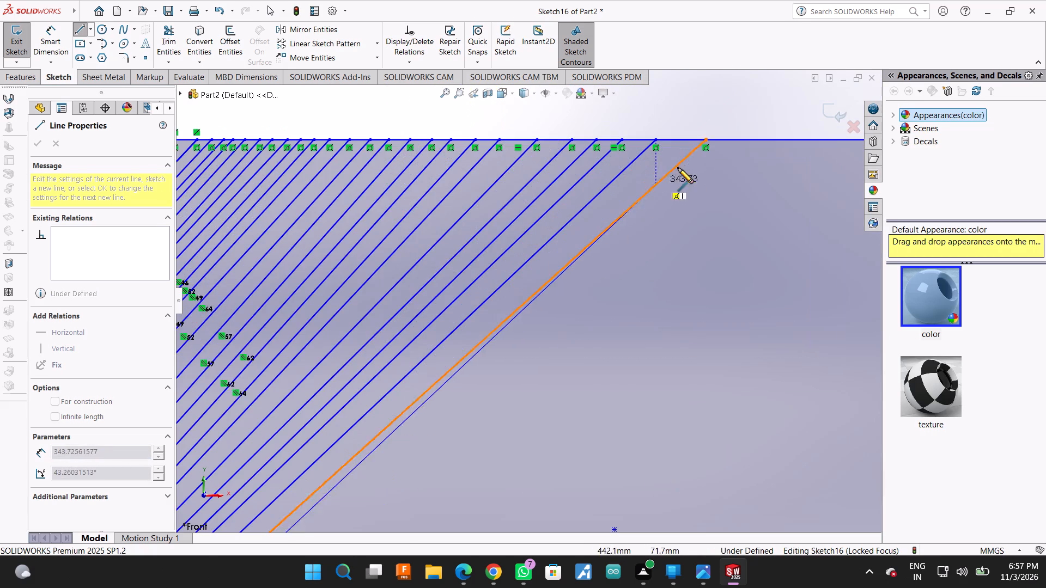
pyautogui.click(743, 140)
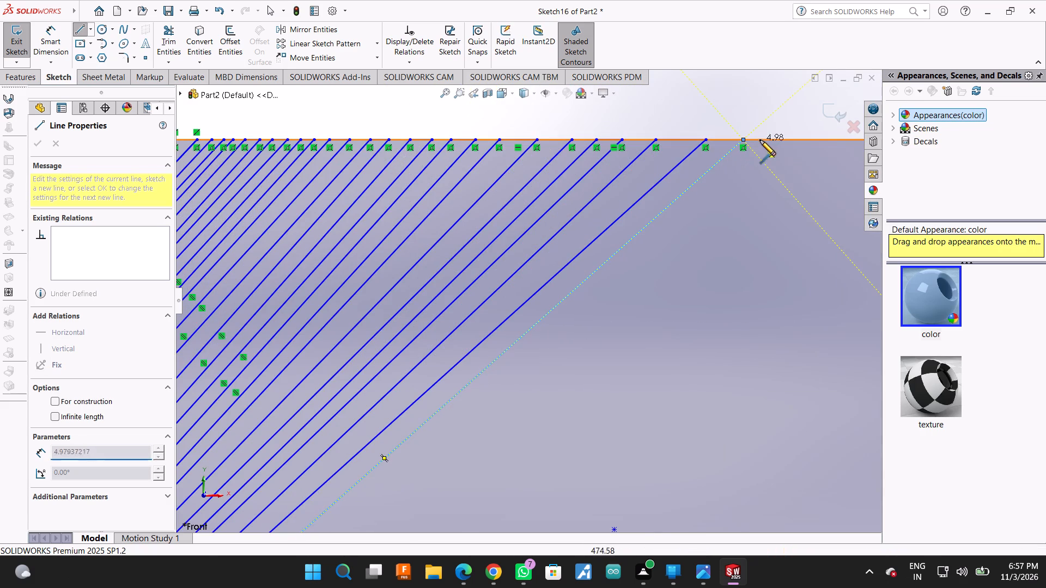
pyautogui.click(770, 140)
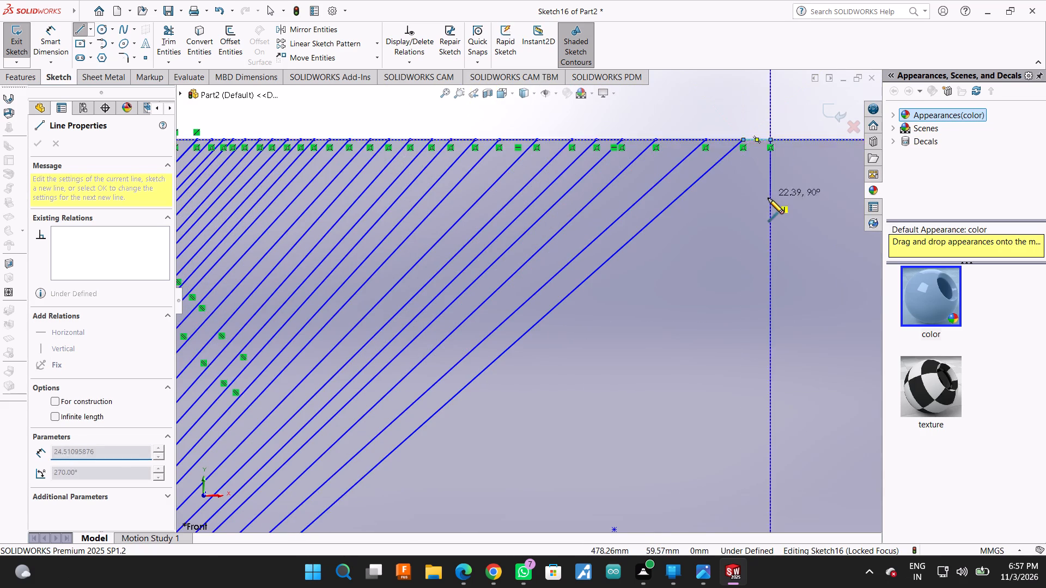
# Add a diagonal about 396 mm long down to the left edge, parallel to the earlier lines, and a short segment down that edge.
pyautogui.scroll(3, 768, 198)
pyautogui.scroll(2, 505, 418)
pyautogui.scroll(-4, 411, 474)
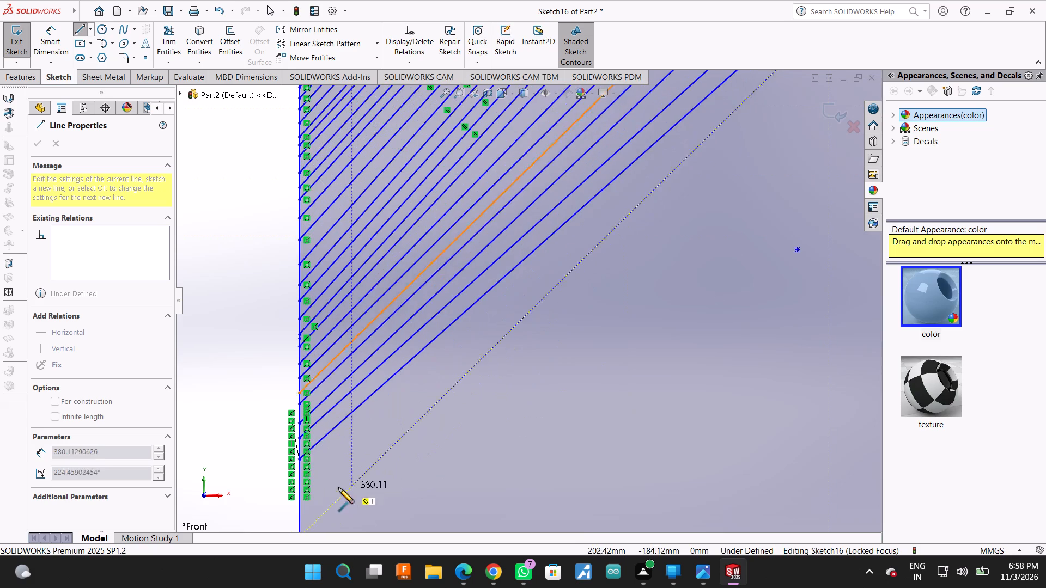
pyautogui.click(300, 482)
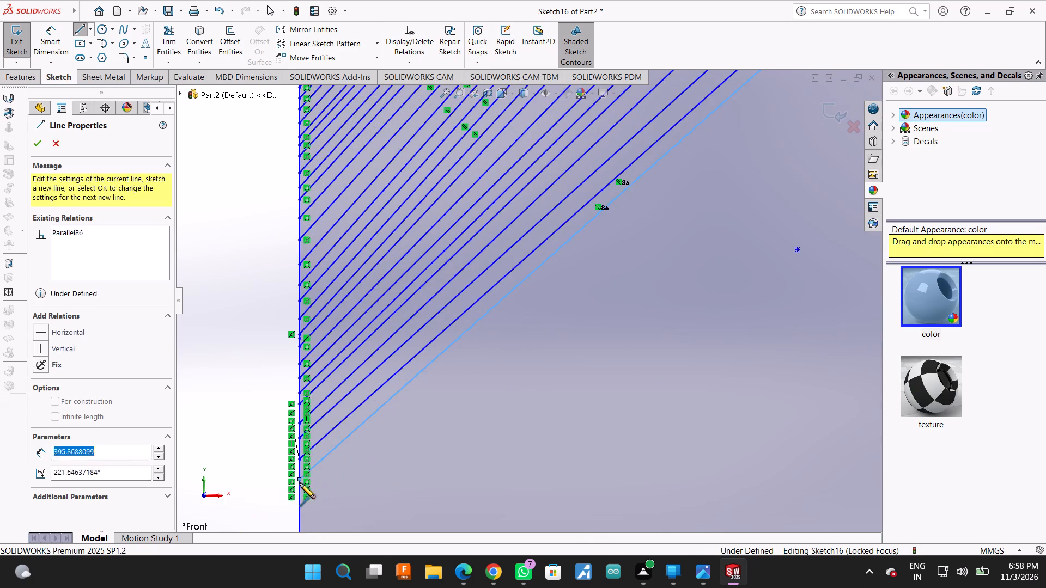
pyautogui.click(299, 510)
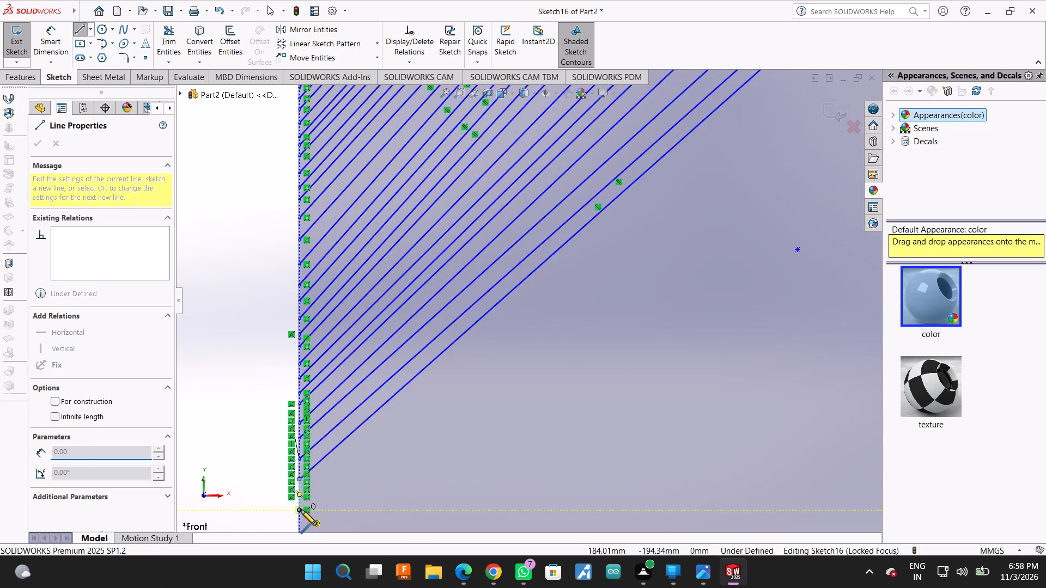
# Continue the zigzag with diagonals about 417 and 438 mm long, joined along the top edge and ending about 12 mm down the left edge.
pyautogui.scroll(3, 301, 508)
pyautogui.scroll(-1, 743, 137)
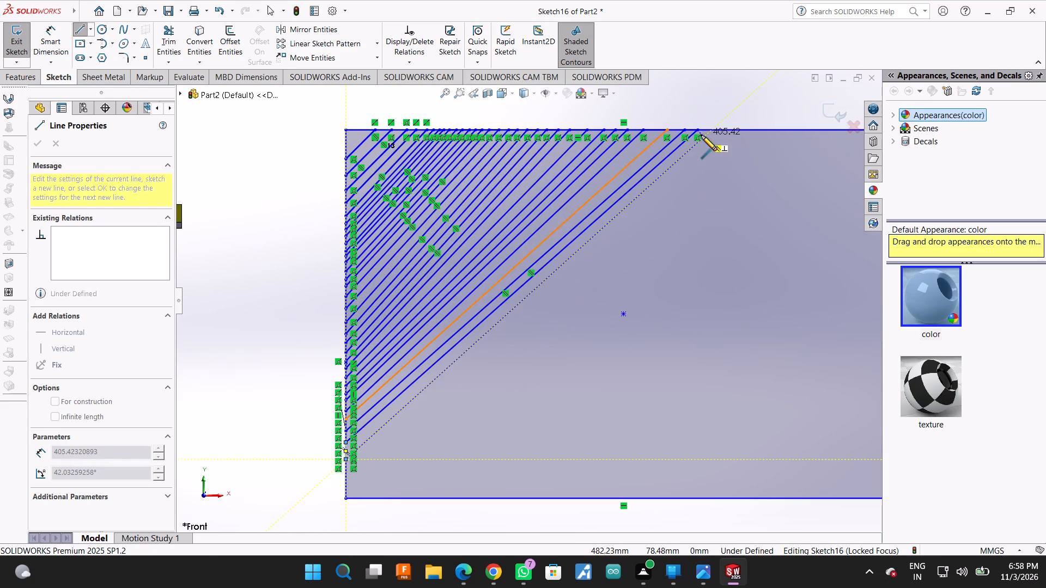
pyautogui.click(717, 130)
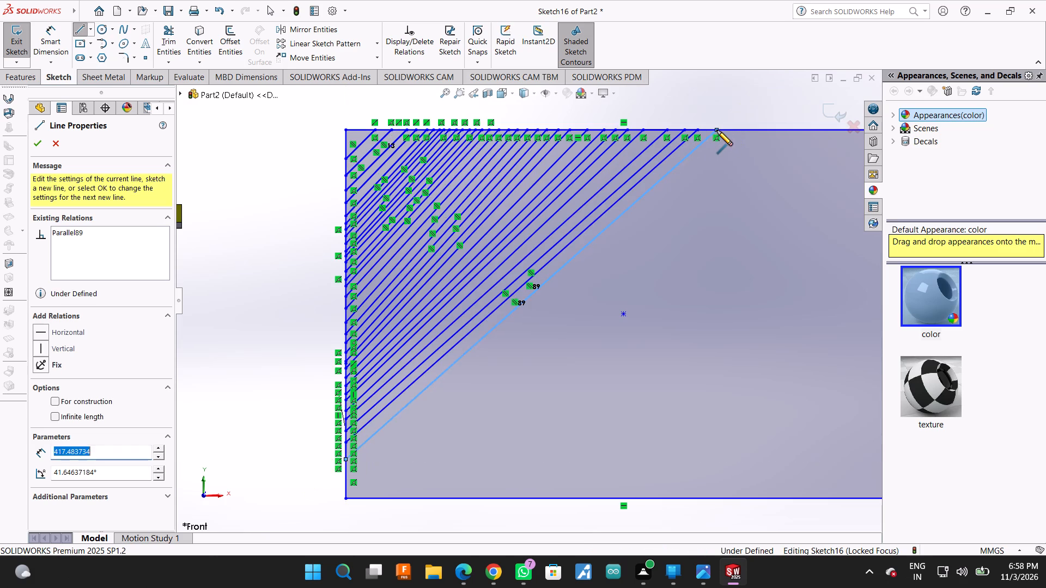
pyautogui.click(738, 132)
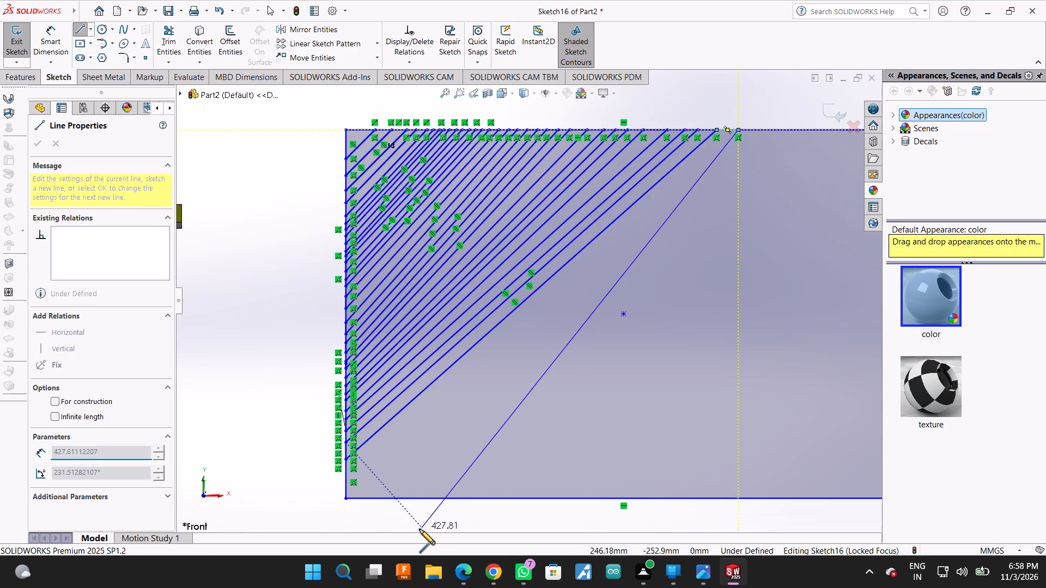
pyautogui.scroll(-3, 386, 522)
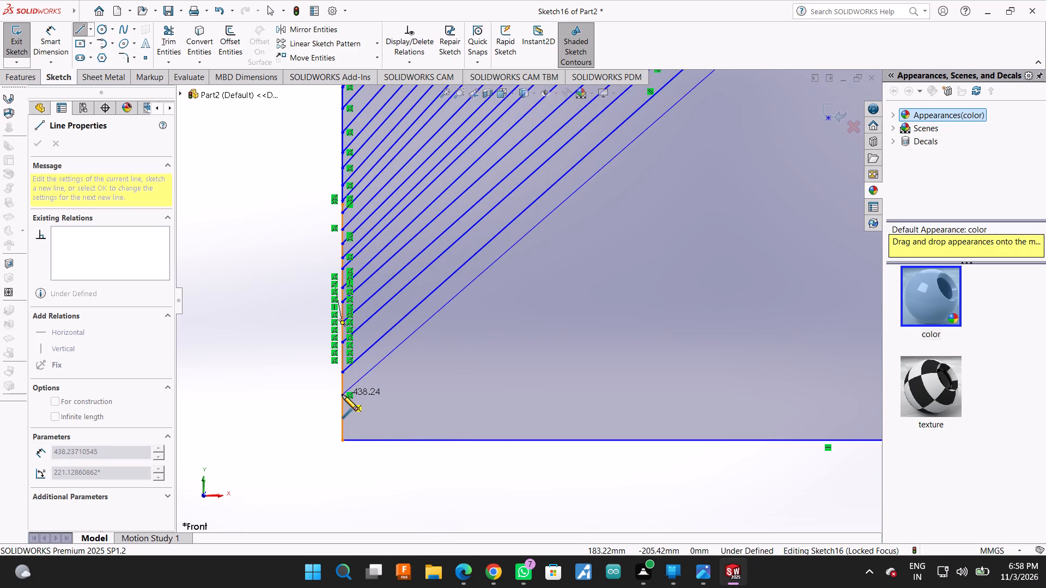
pyautogui.click(342, 395)
pyautogui.click(341, 419)
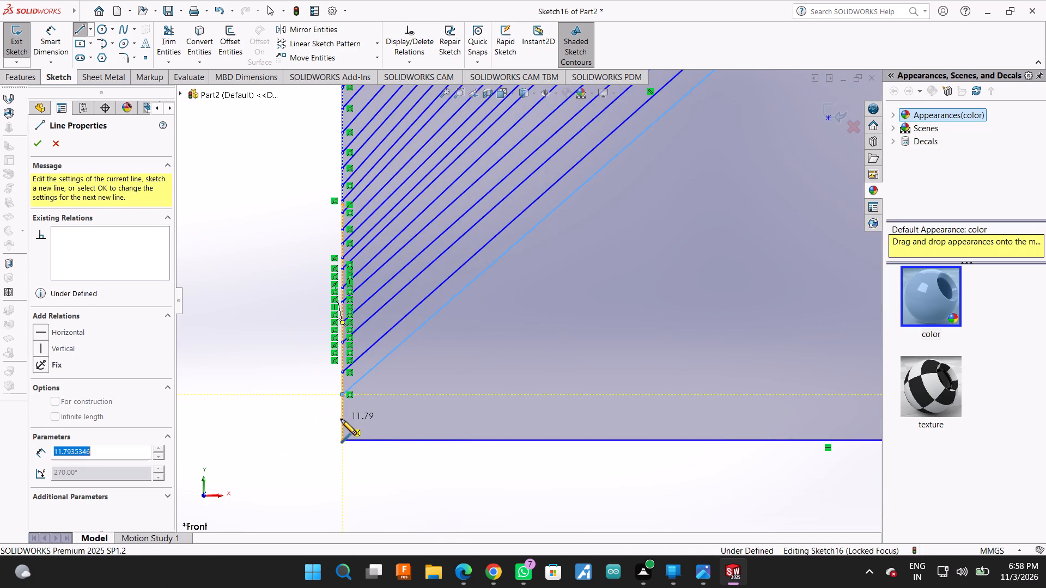
# Add a diagonal to the top edge, a top-edge segment about 32 mm long, and a diagonal ending just above the lower-left corner; end the chain.
pyautogui.scroll(7, 352, 396)
pyautogui.scroll(-4, 812, 226)
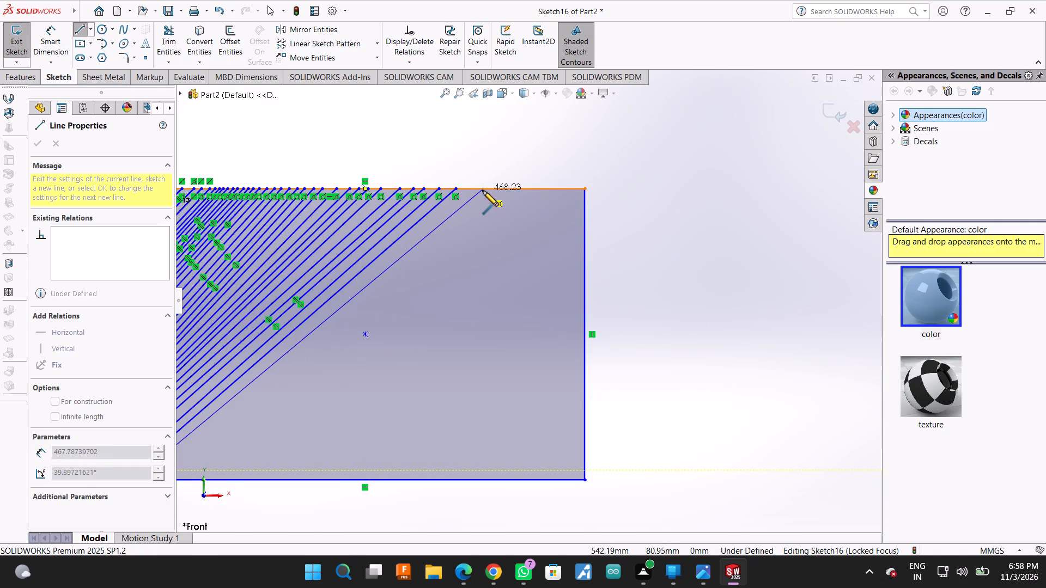
pyautogui.click(476, 189)
pyautogui.click(506, 187)
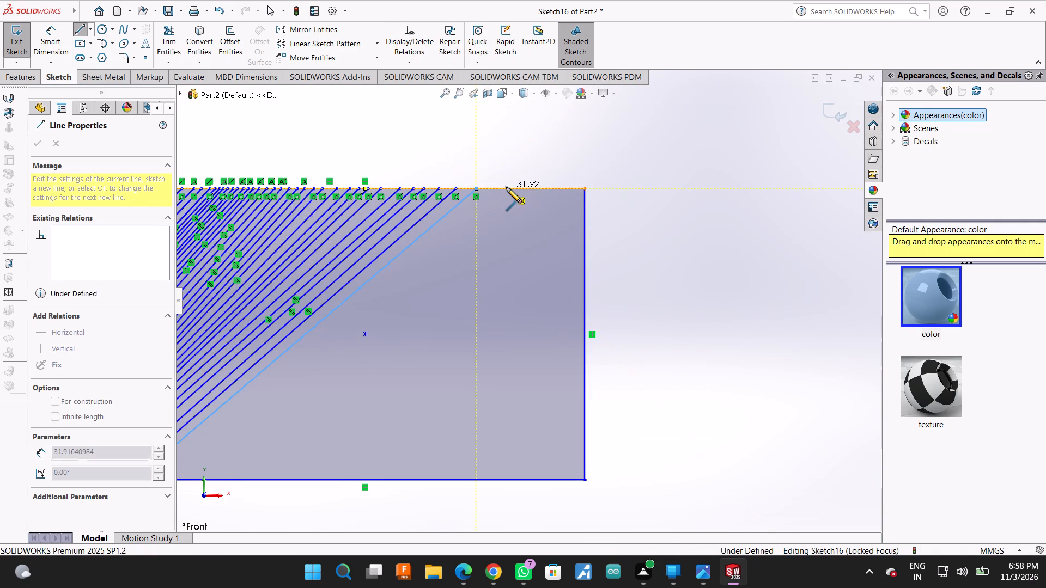
pyautogui.scroll(6, 552, 220)
pyautogui.scroll(-9, 339, 401)
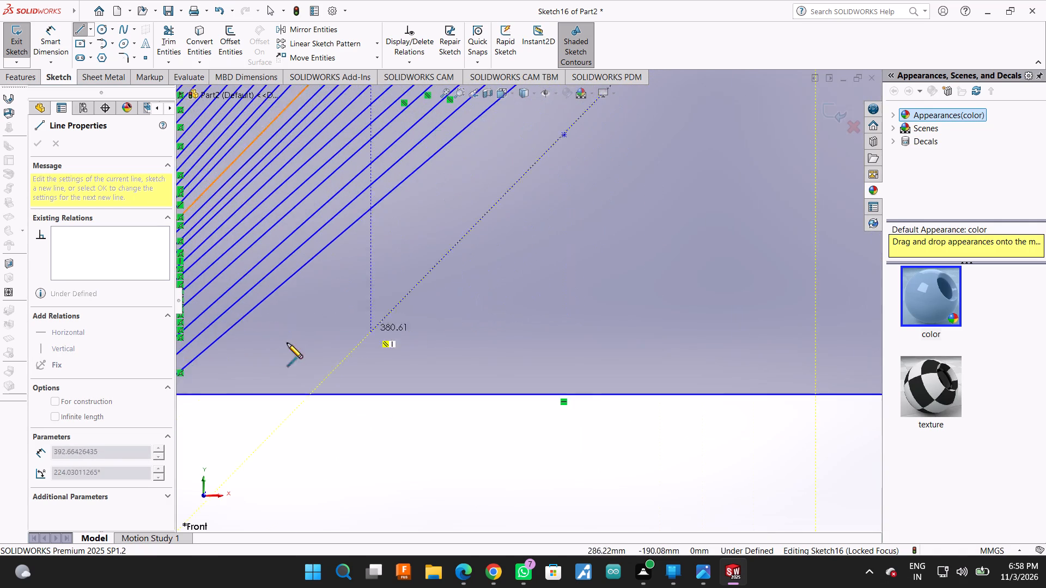
pyautogui.scroll(3, 299, 354)
pyautogui.scroll(-4, 627, 357)
pyautogui.scroll(4, 503, 348)
pyautogui.scroll(-5, 400, 339)
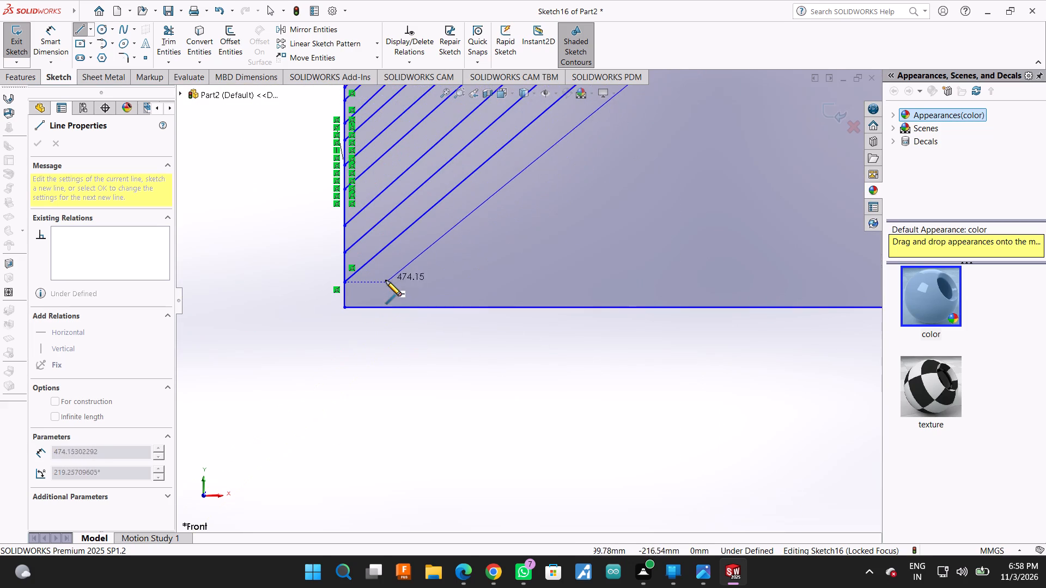
pyautogui.click(348, 298)
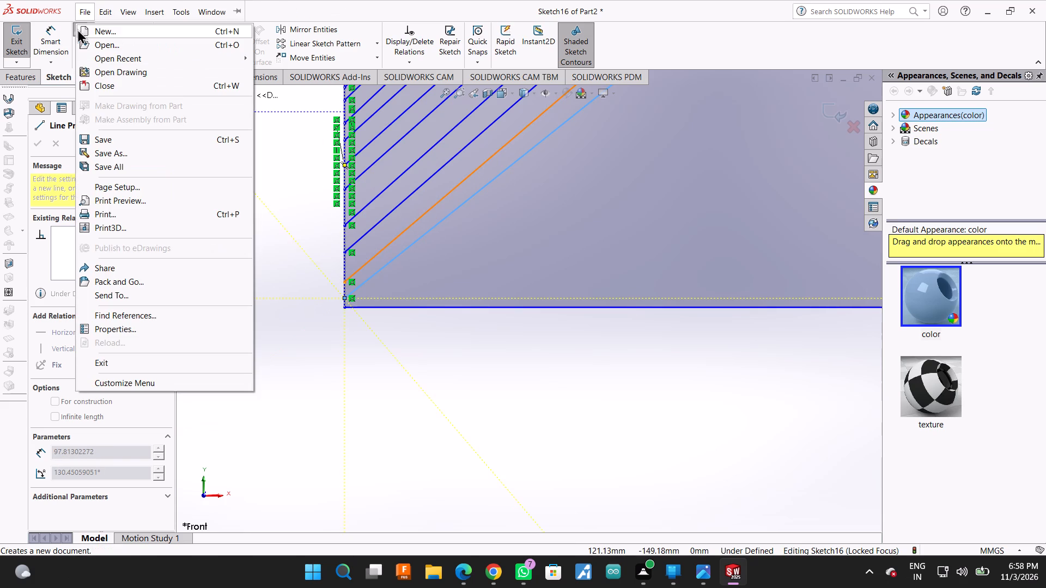
pyautogui.click(619, 44)
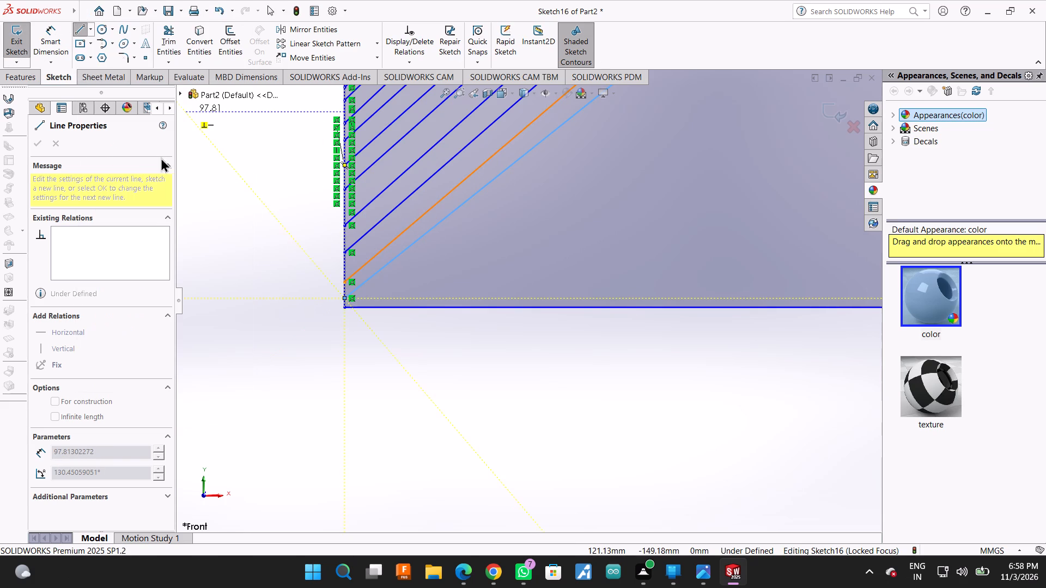
pyautogui.press('Escape')
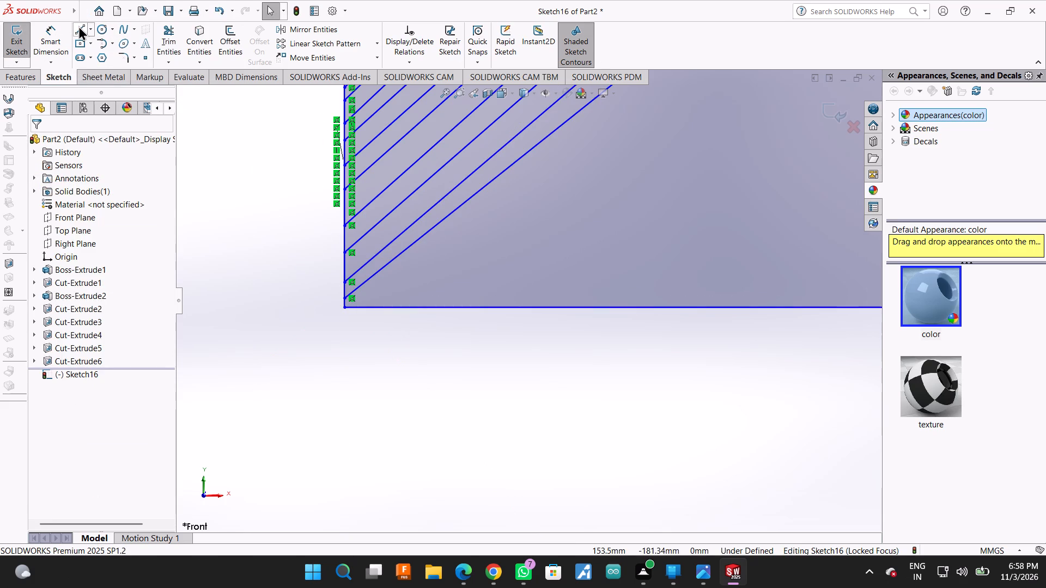
# Start a new line chain on the bottom edge near the lower-left corner: a diagonal about 501 mm long, a short top-edge segment, and a diagonal back down.
pyautogui.click(78, 26)
pyautogui.scroll(7, 354, 300)
pyautogui.scroll(-1, 796, 166)
pyautogui.scroll(-2, 704, 128)
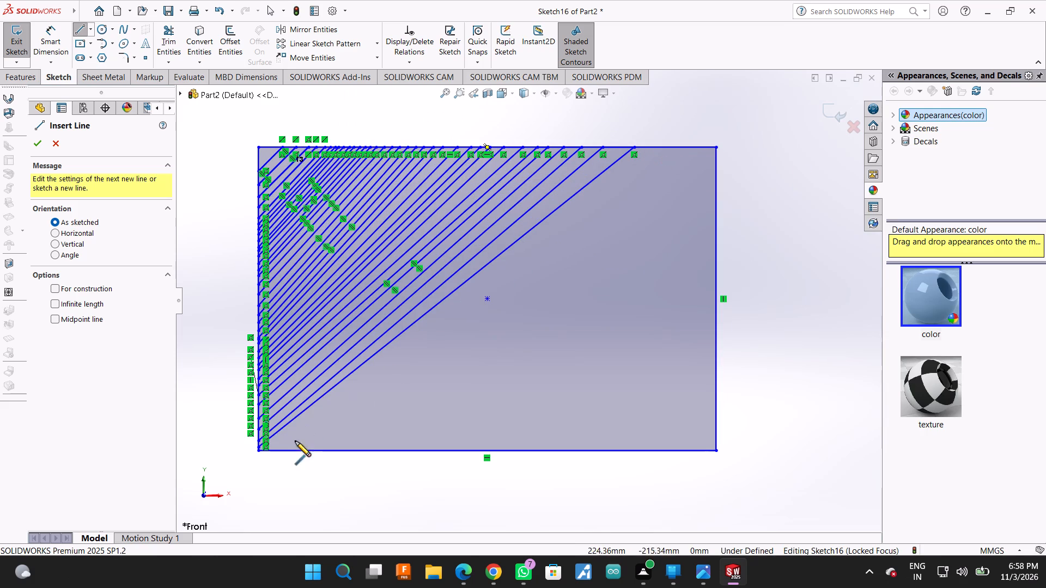
pyautogui.click(267, 452)
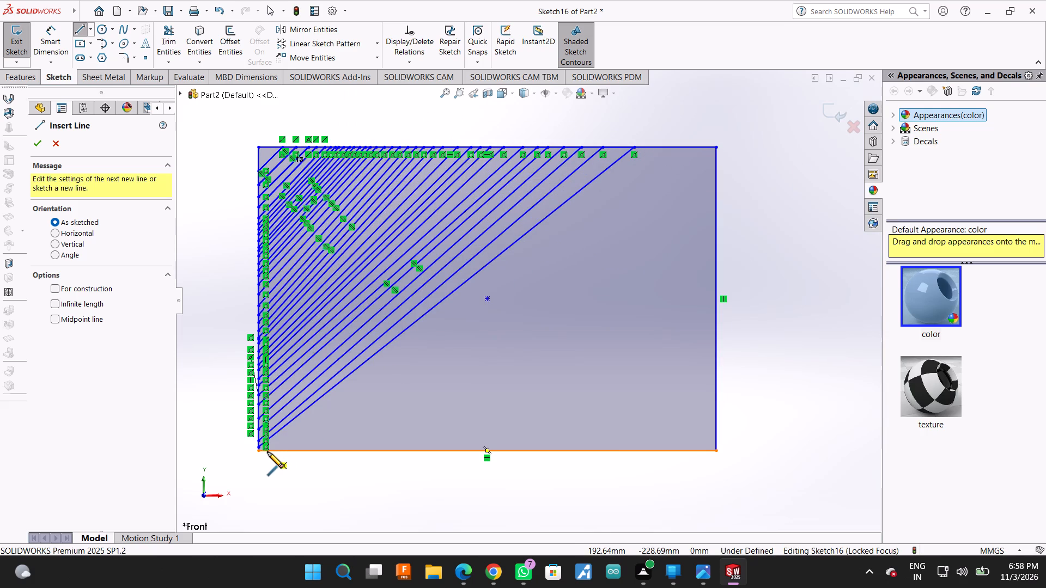
pyautogui.click(653, 148)
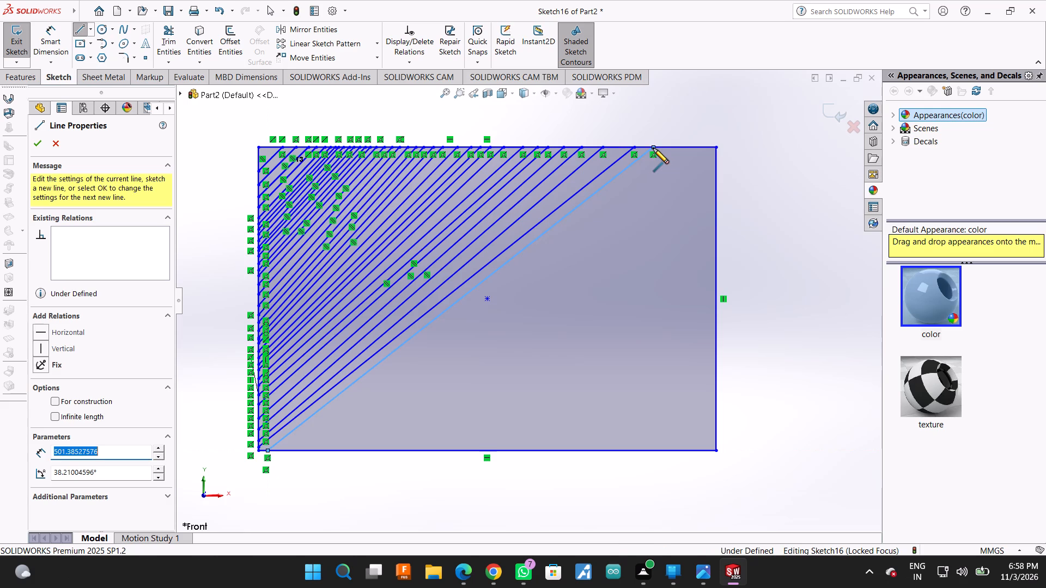
pyautogui.click(664, 146)
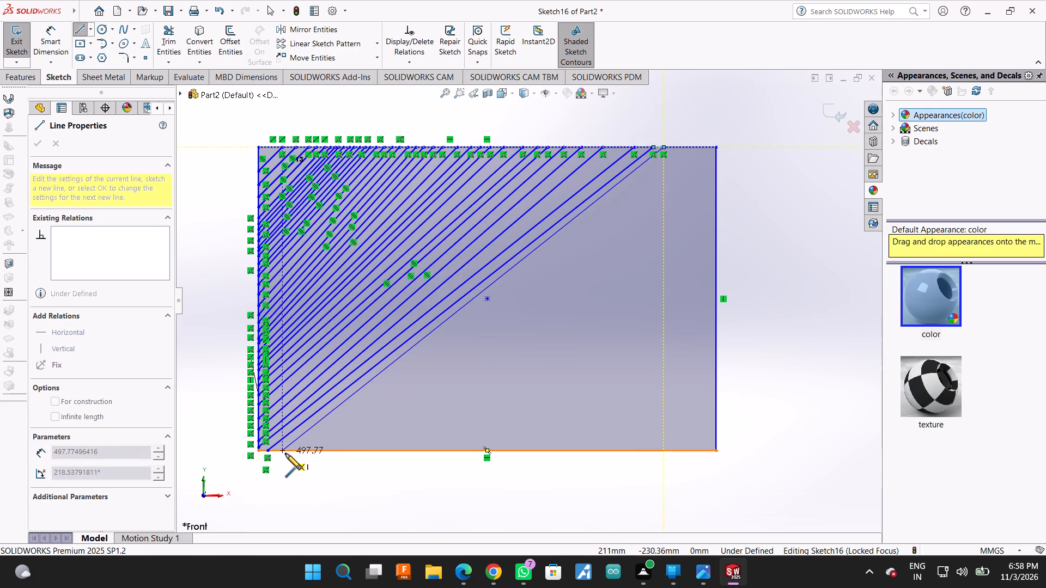
pyautogui.click(287, 454)
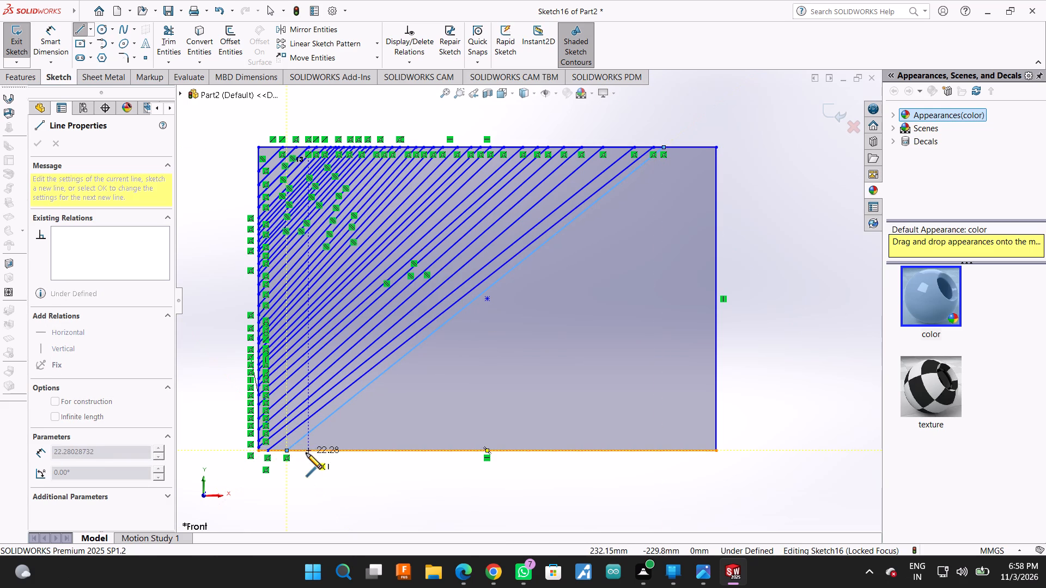
# Continue from a bottom-edge segment about 22 mm long with diagonals about 489 and 488 mm long and another up to the top edge, joined by short edge segments.
pyautogui.click(306, 453)
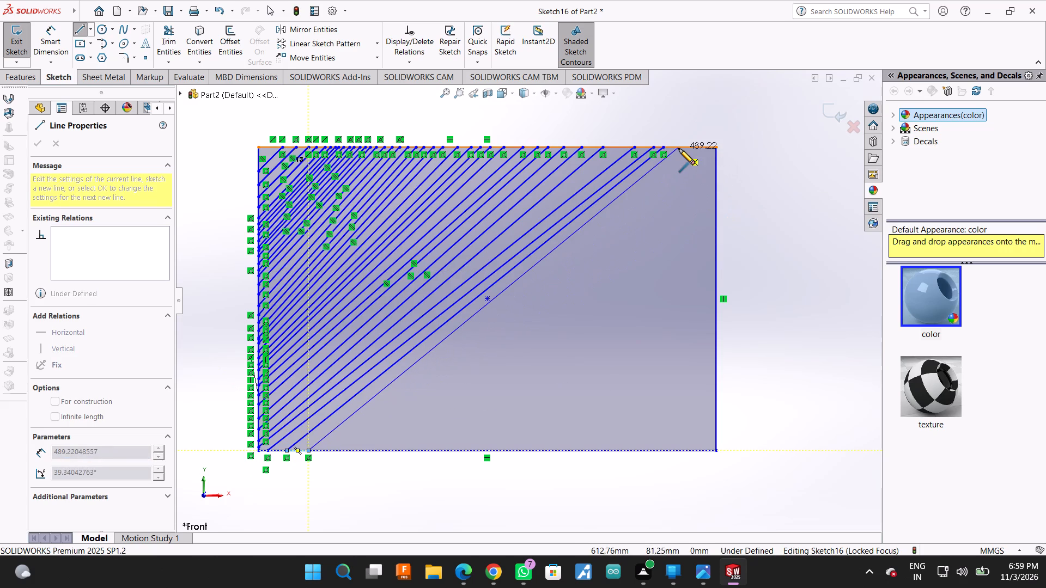
pyautogui.click(677, 150)
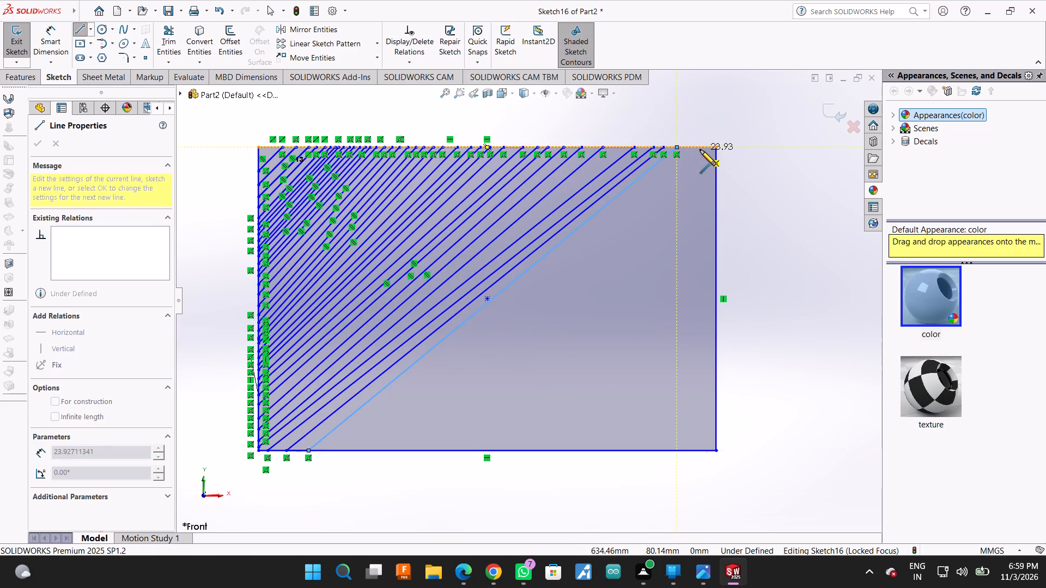
pyautogui.click(689, 149)
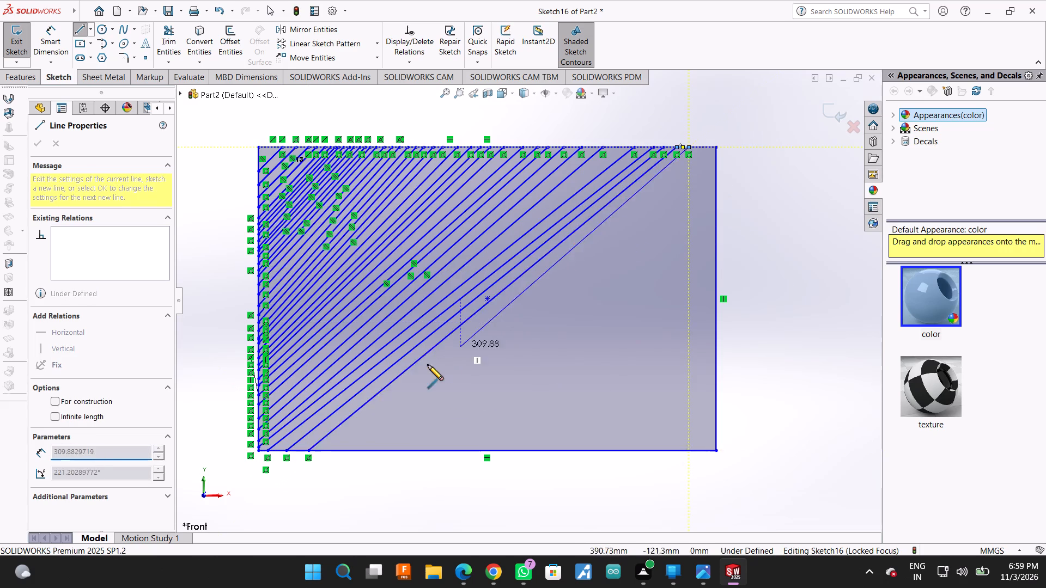
pyautogui.click(320, 452)
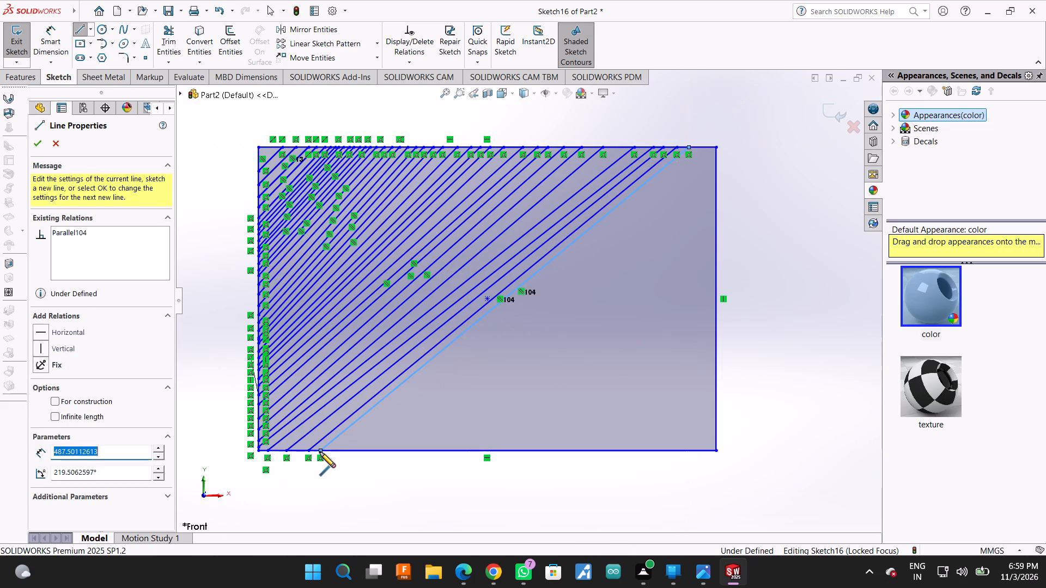
pyautogui.click(334, 452)
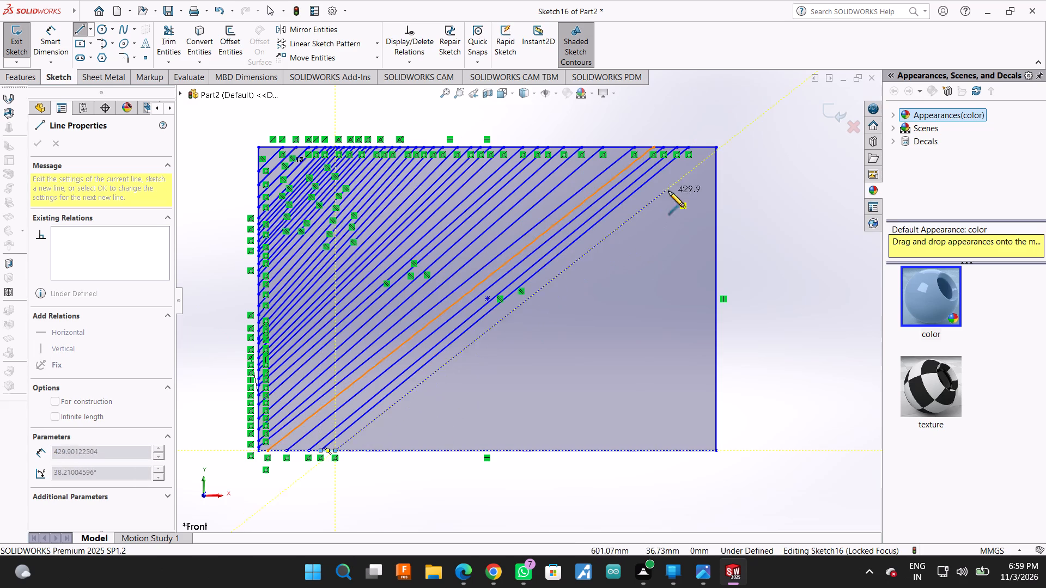
pyautogui.click(702, 147)
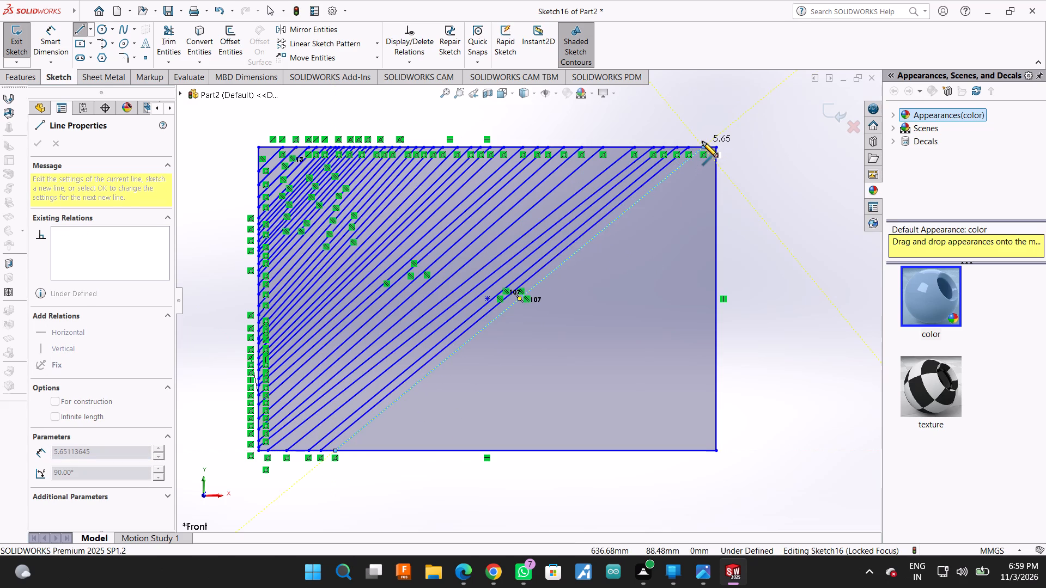
# Restart the line at the last diagonal's top end with a top-edge segment about 8 mm long and a diagonal about 484 mm down to the bottom edge.
pyautogui.scroll(-4, 710, 148)
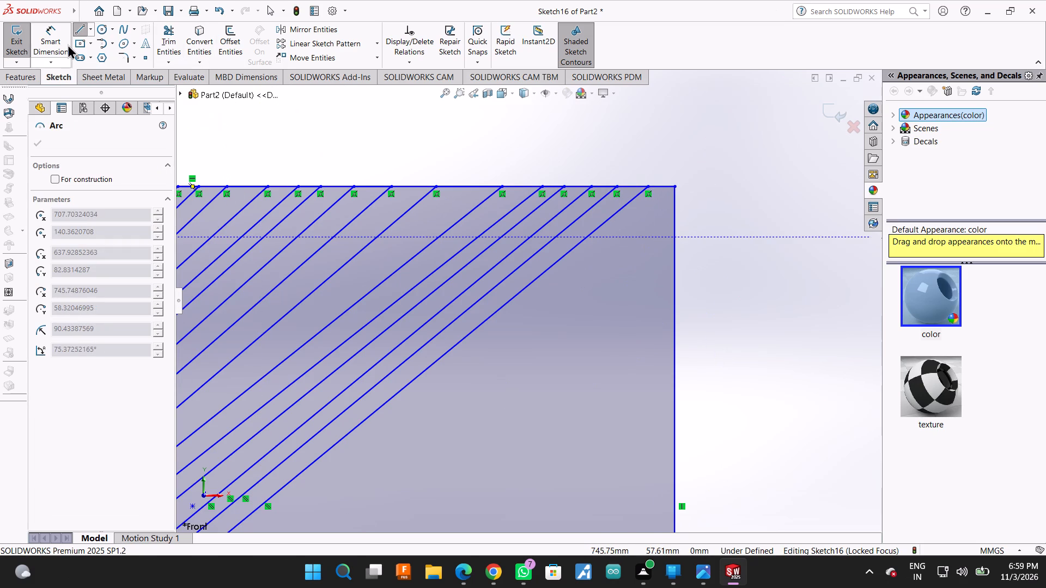
pyautogui.press('Escape')
pyautogui.click(78, 32)
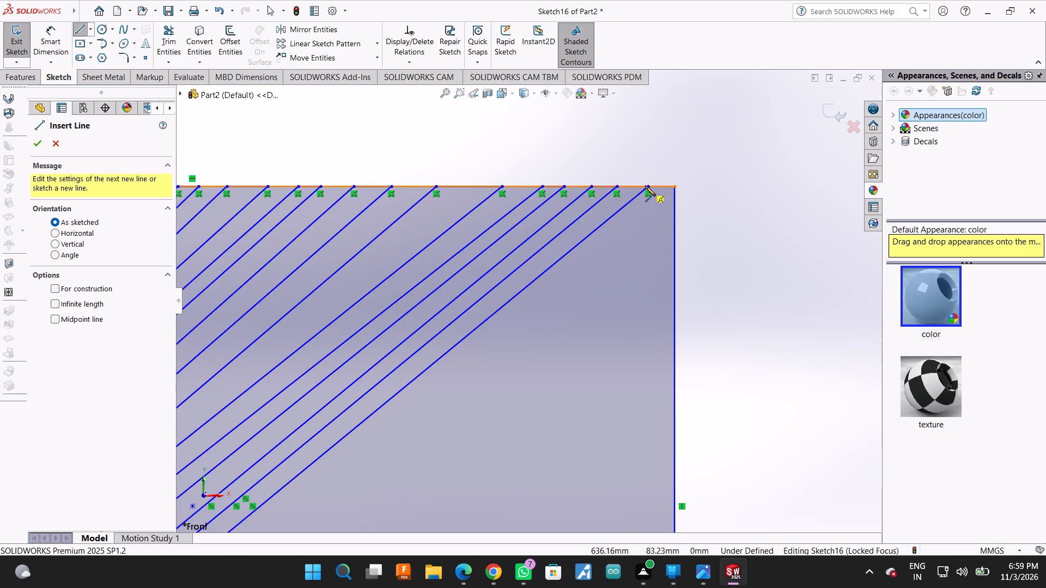
pyautogui.click(648, 186)
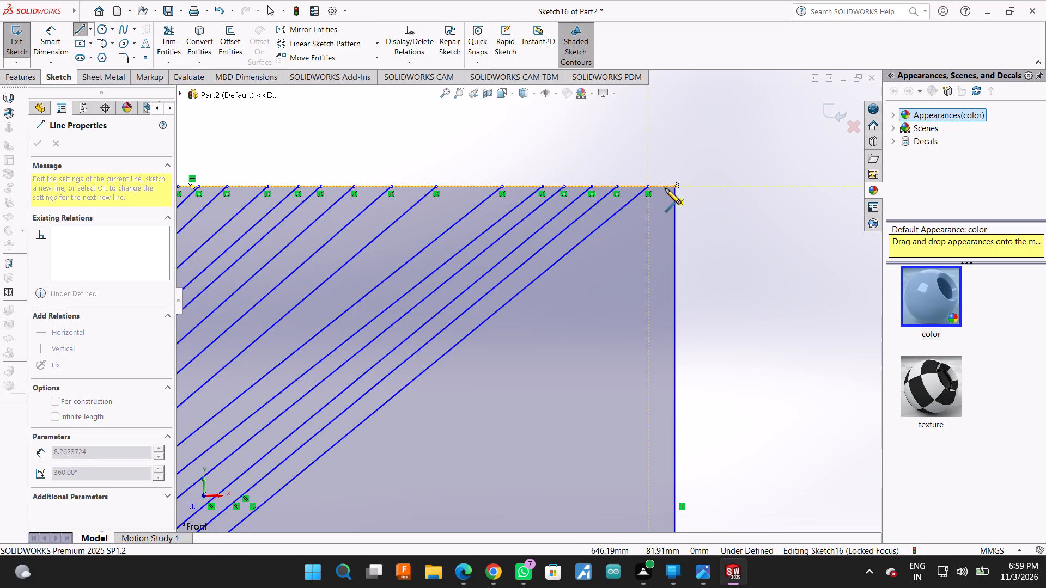
pyautogui.click(665, 188)
pyautogui.scroll(6, 657, 226)
pyautogui.scroll(-1, 330, 587)
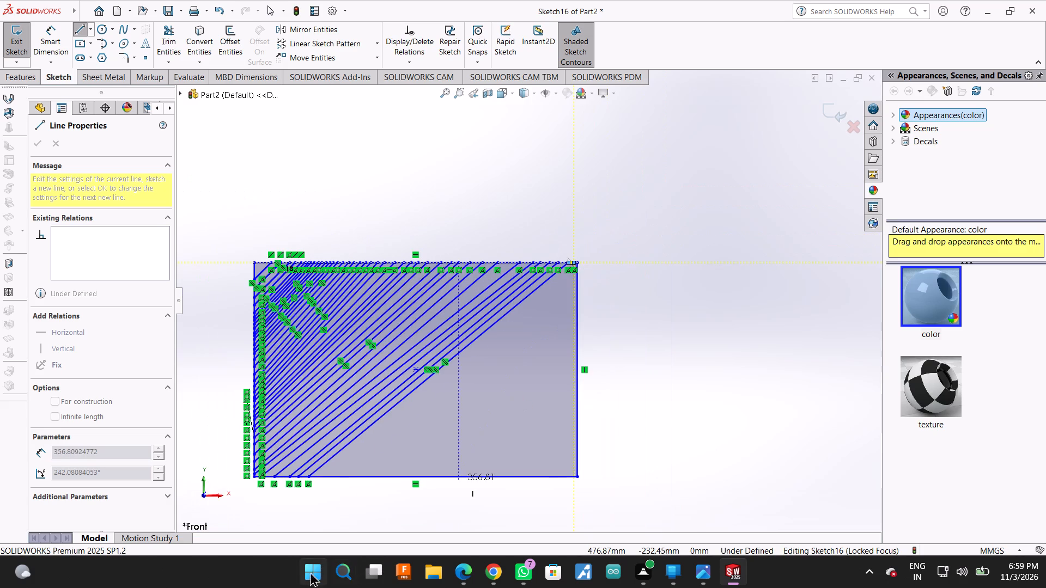
pyautogui.scroll(-6, 361, 442)
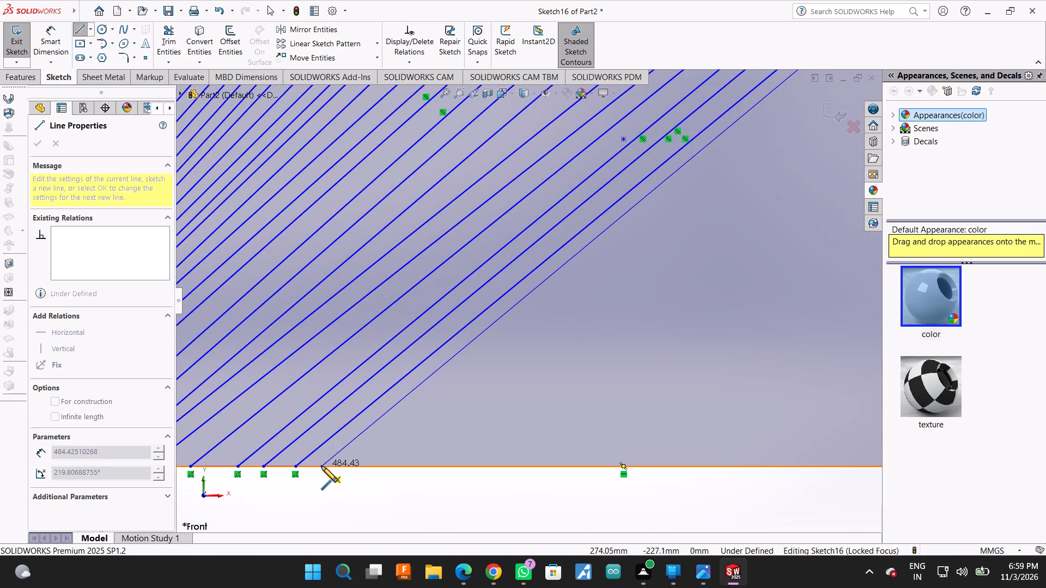
pyautogui.click(324, 466)
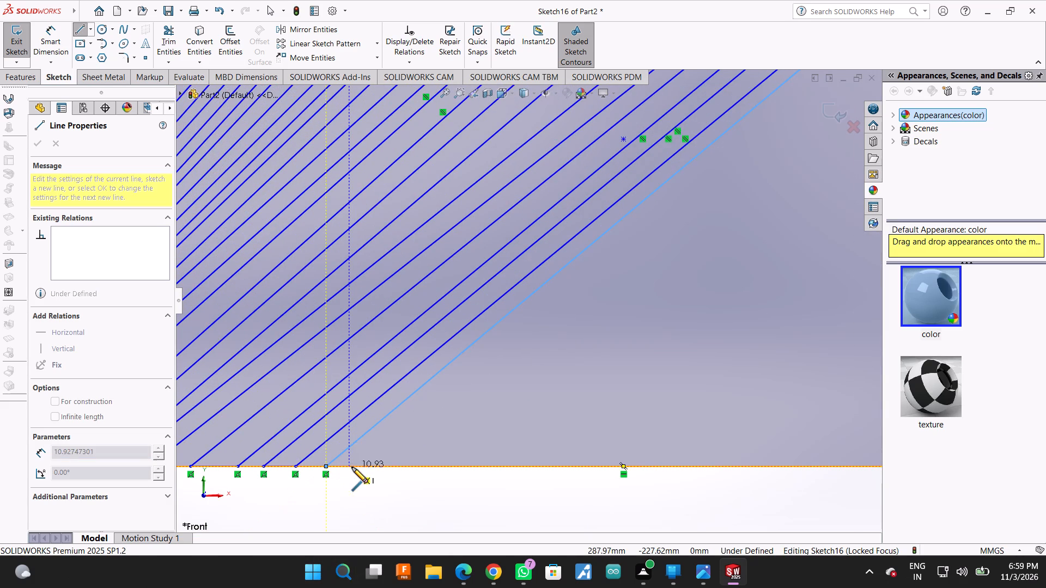
# Continue the zigzag with a bottom-edge segment, a diagonal about 467 mm up to the right edge, a short right-edge segment, and a diagonal back down.
pyautogui.click(362, 465)
pyautogui.scroll(2, 365, 463)
pyautogui.scroll(4, 740, 267)
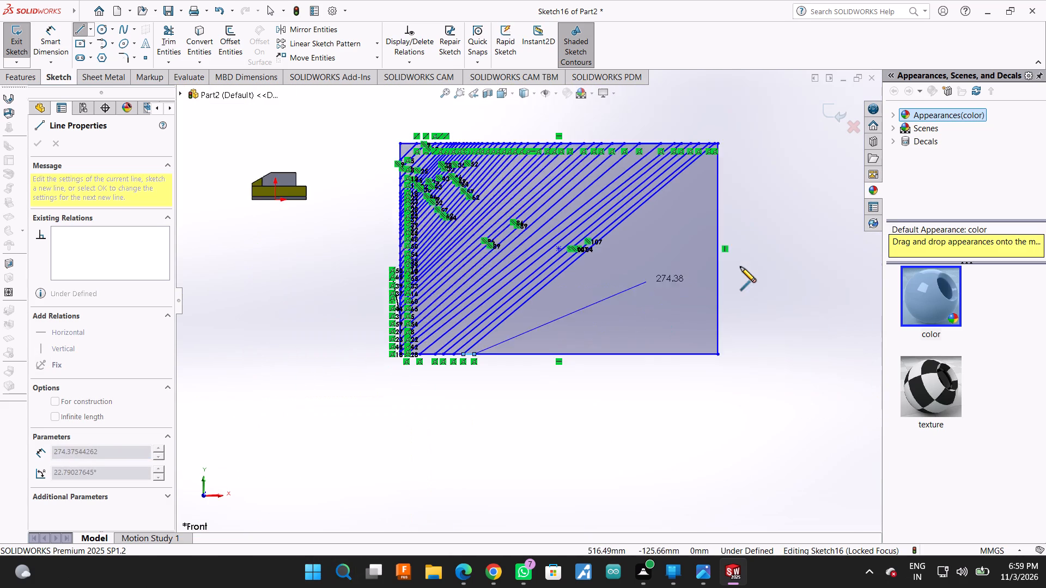
pyautogui.scroll(-2, 739, 248)
pyautogui.scroll(-3, 680, 207)
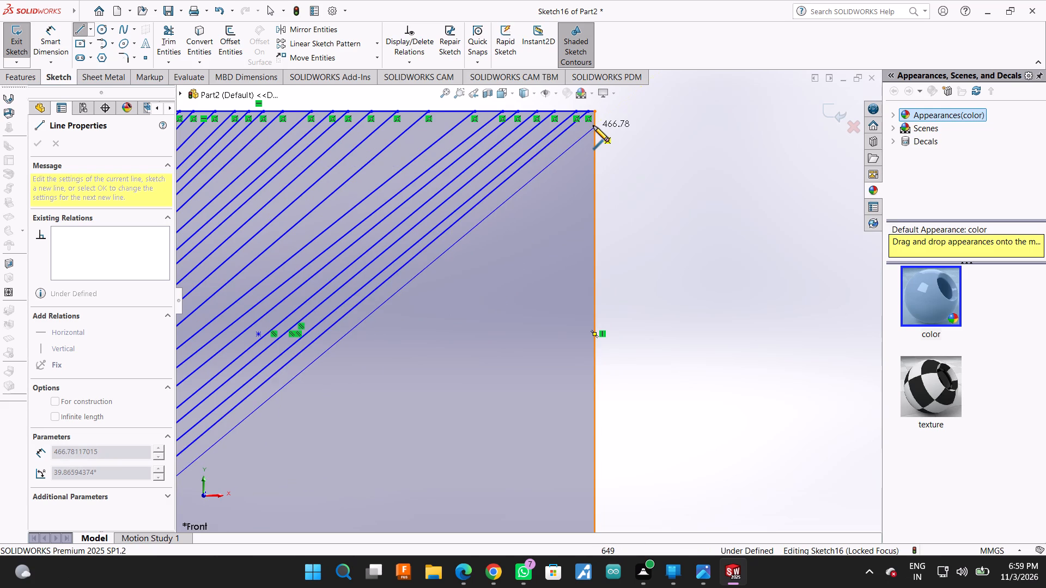
pyautogui.click(593, 126)
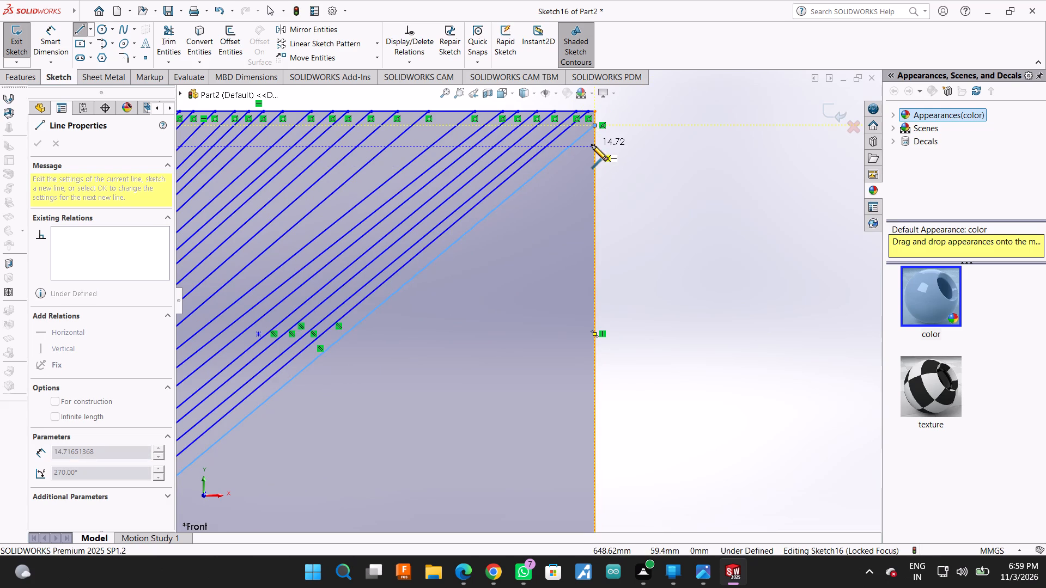
pyautogui.click(591, 149)
pyautogui.scroll(3, 579, 197)
pyautogui.scroll(-2, 224, 505)
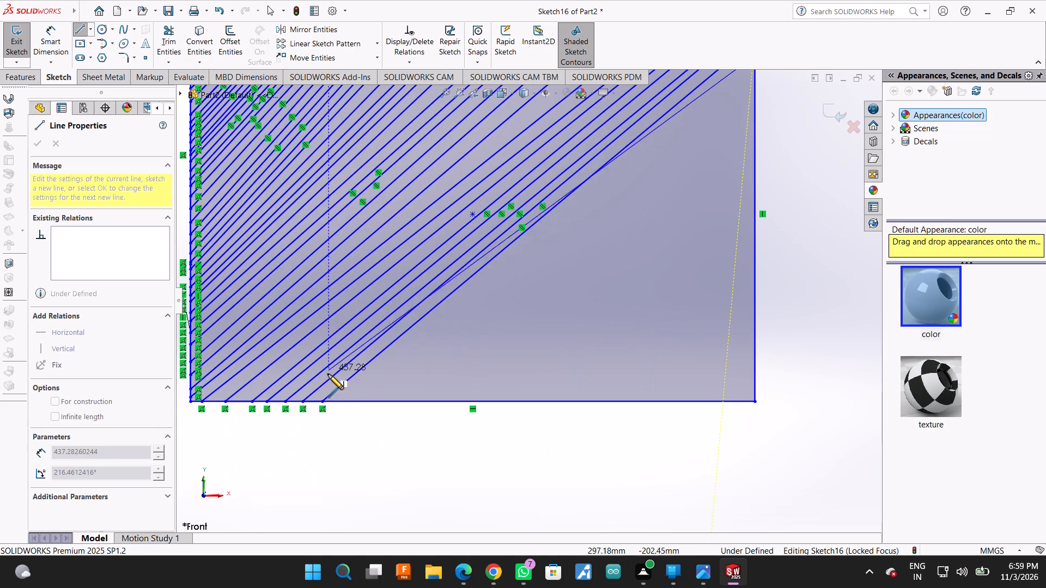
pyautogui.click(345, 404)
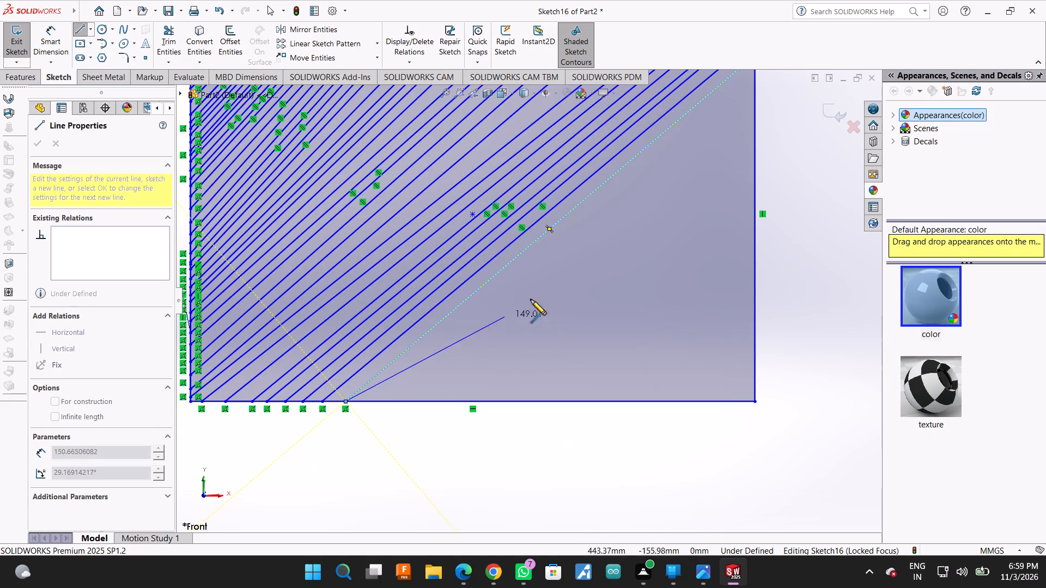
# Continue from a bottom-edge segment about 16 mm long with four more diagonals between the bottom and right edges, joined by short edge segments.
pyautogui.click(367, 402)
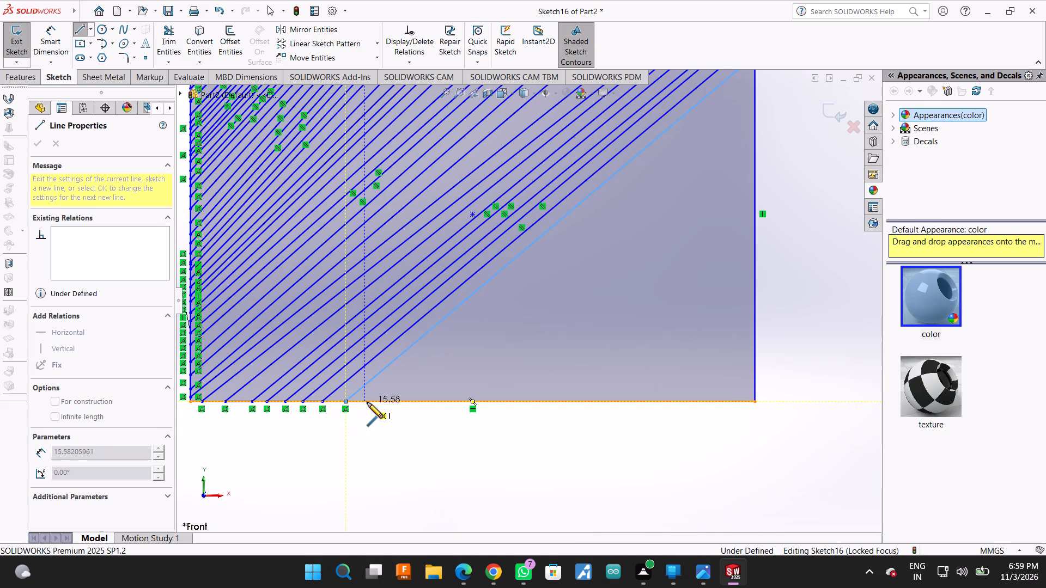
pyautogui.scroll(3, 367, 402)
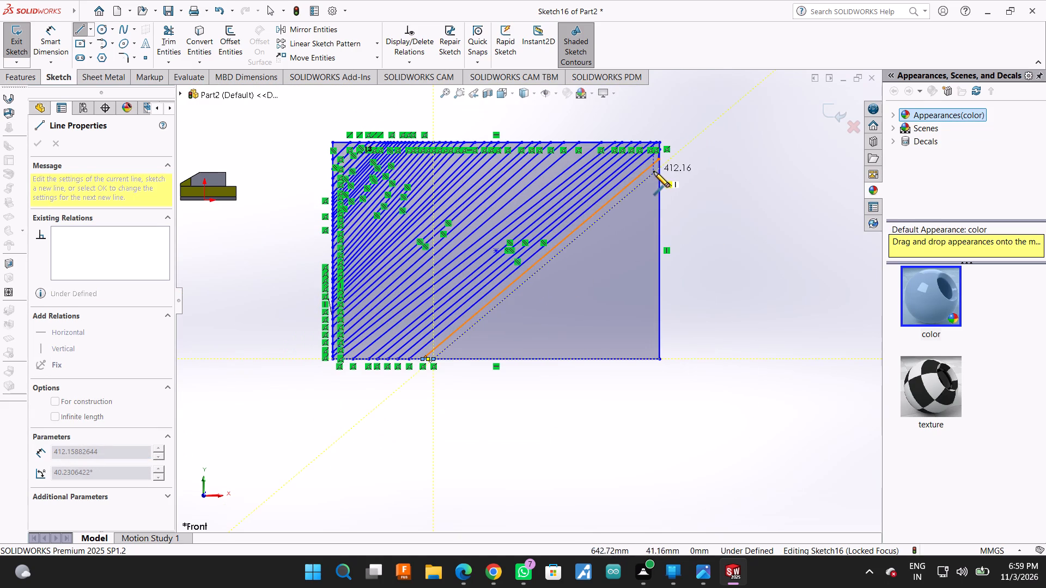
pyautogui.click(658, 169)
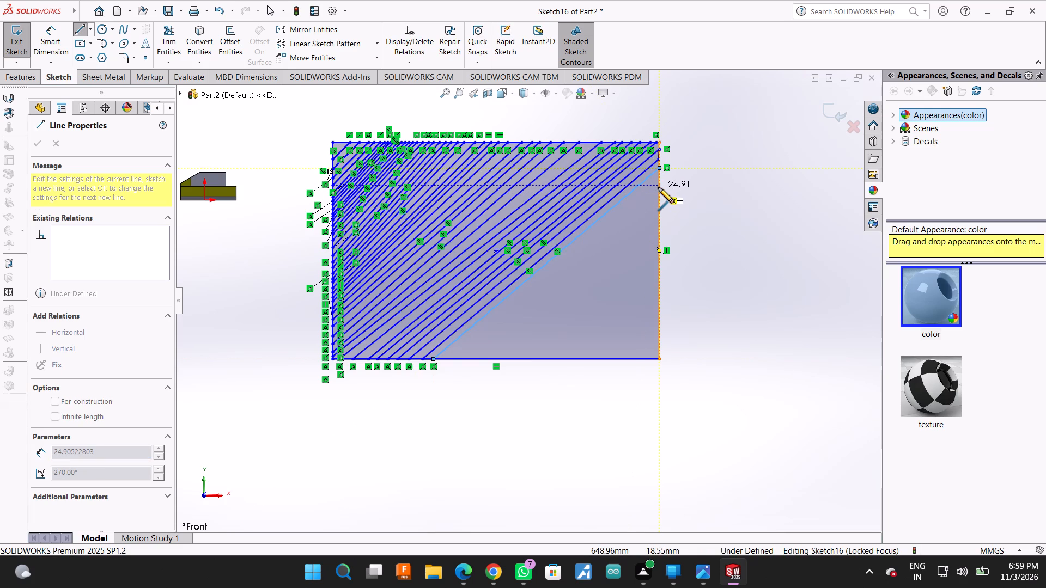
pyautogui.click(658, 187)
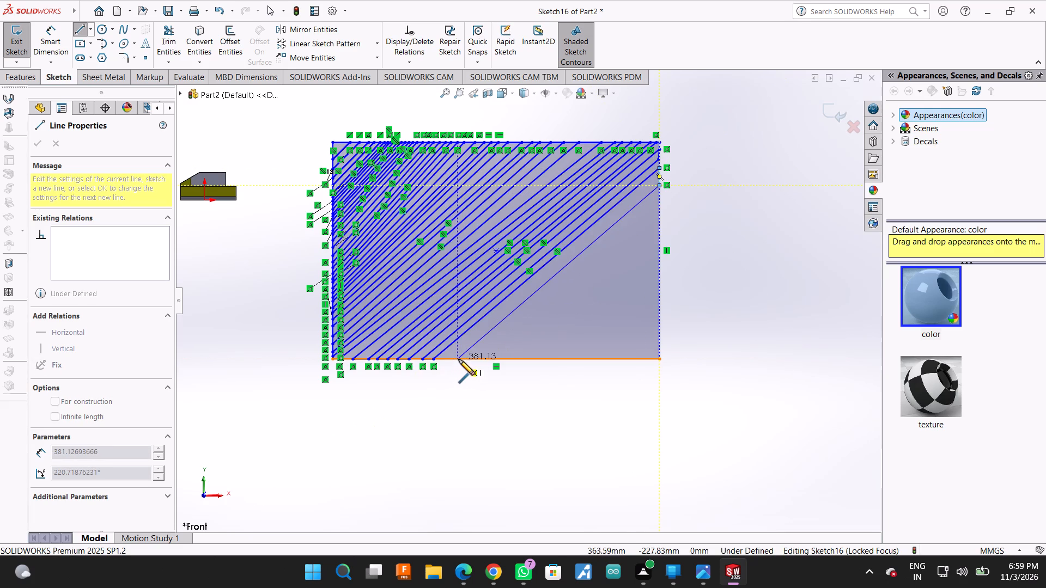
pyautogui.click(452, 362)
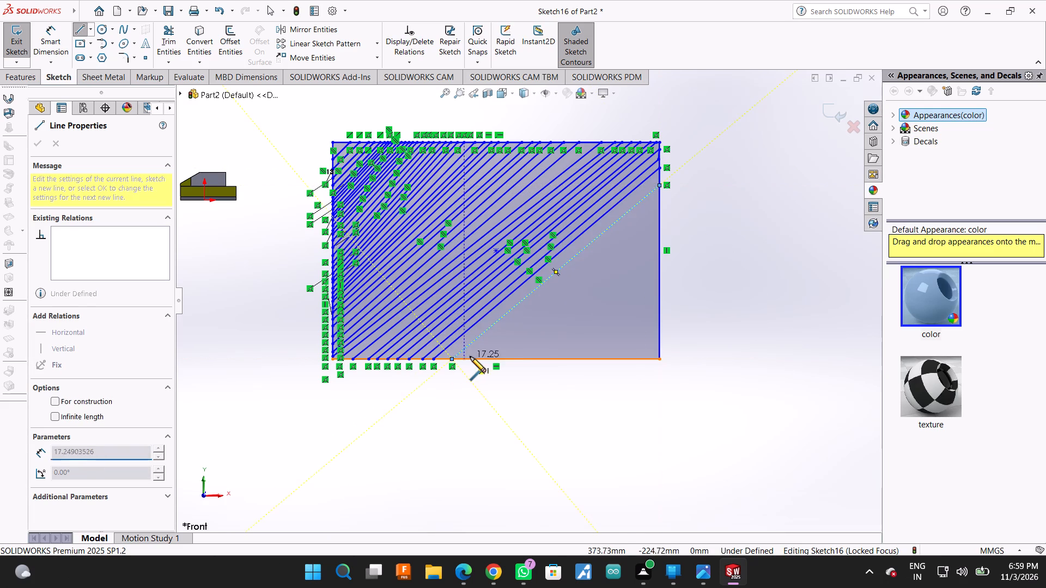
pyautogui.click(476, 358)
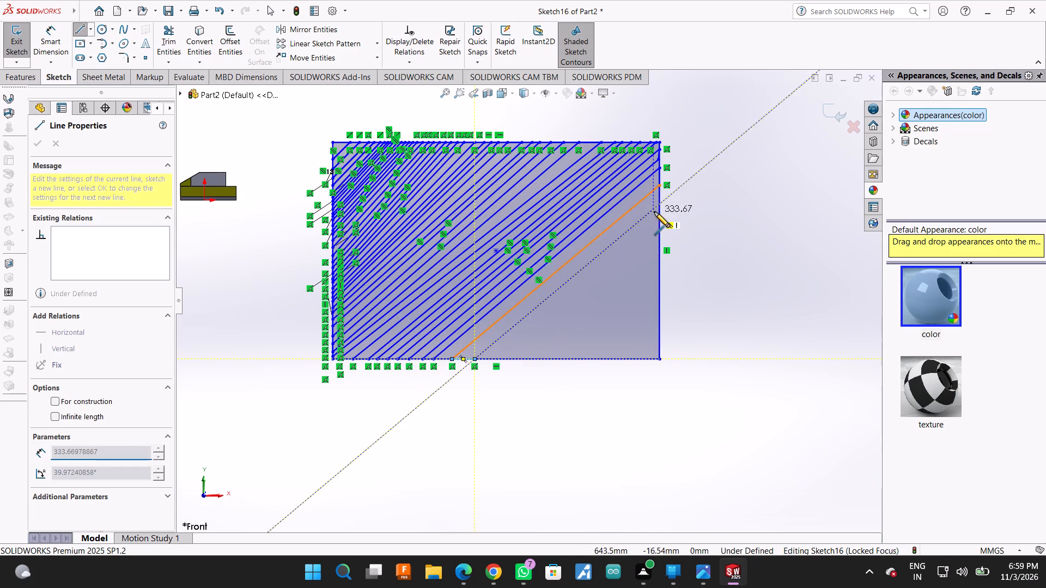
pyautogui.click(660, 200)
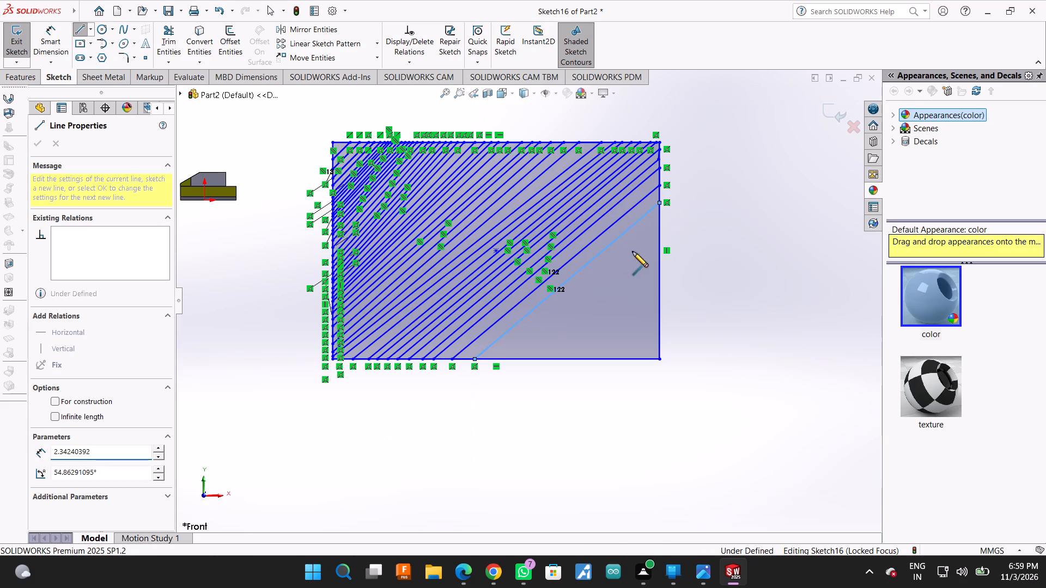
pyautogui.click(661, 220)
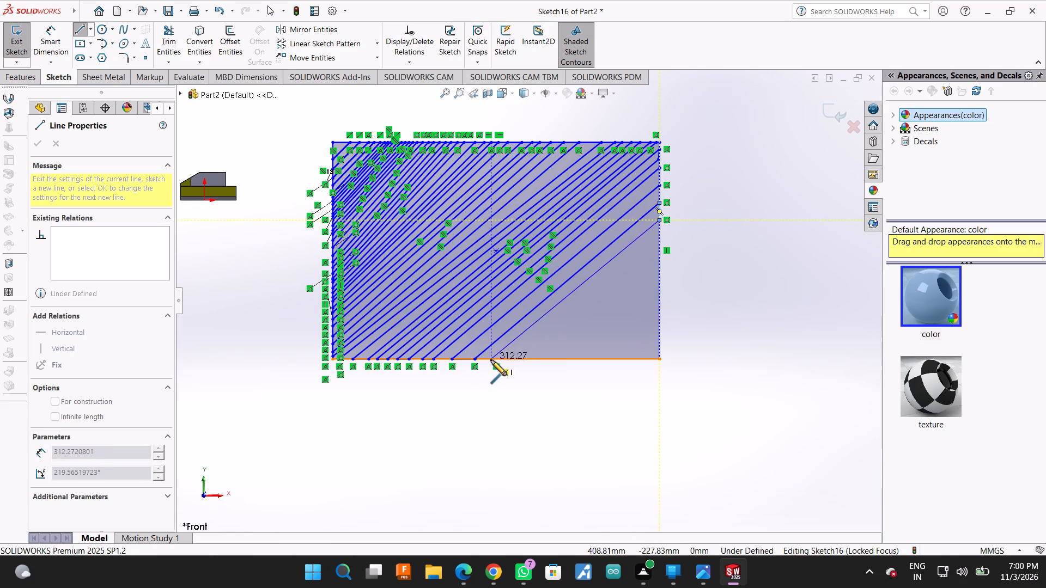
pyautogui.click(496, 360)
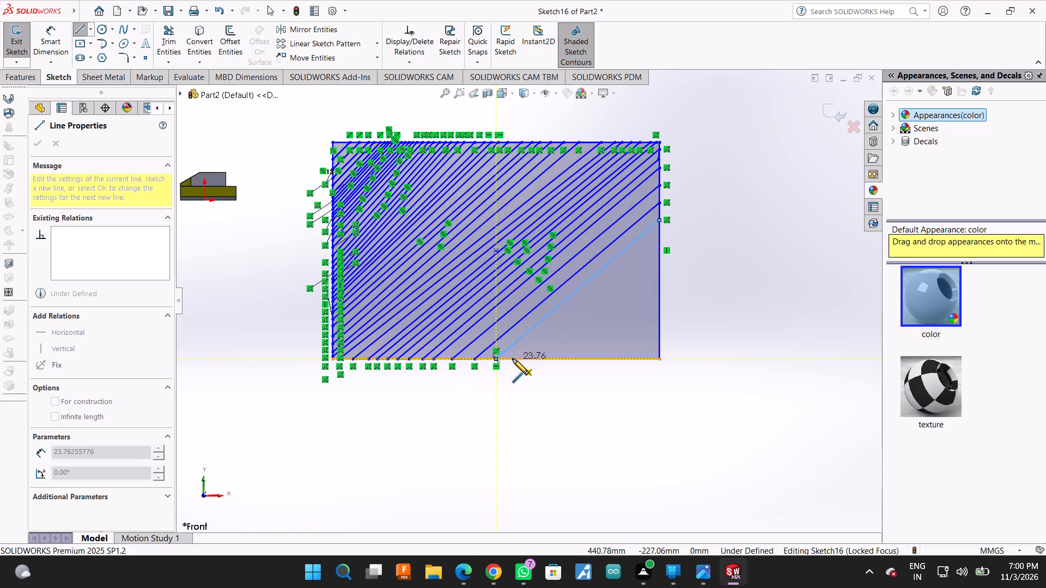
# Add a bottom-edge segment about 24 mm long and diagonals about 276, 239, 212 and 173 mm long, joined by short edge segments.
pyautogui.click(513, 359)
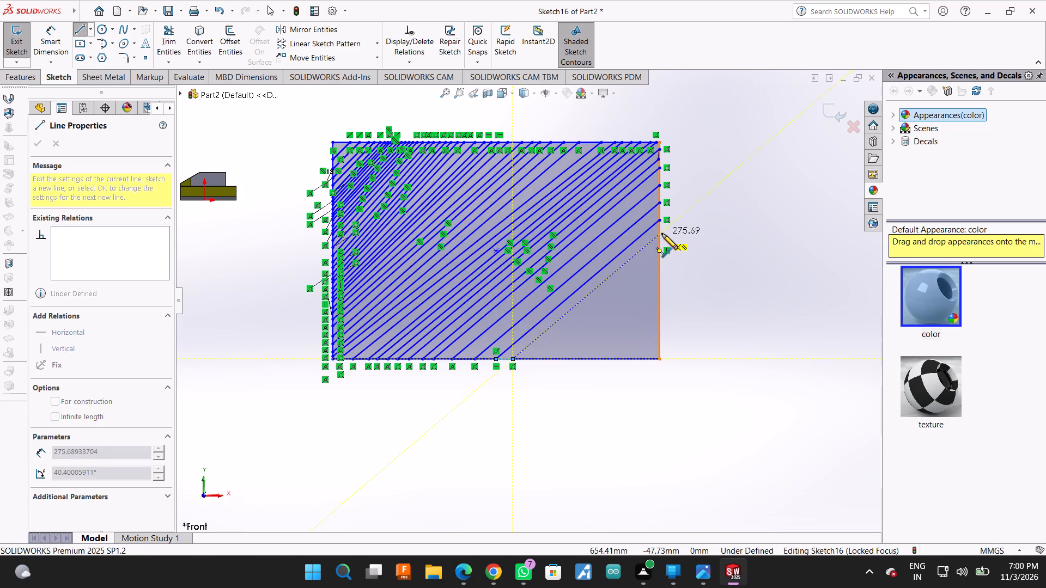
pyautogui.click(662, 234)
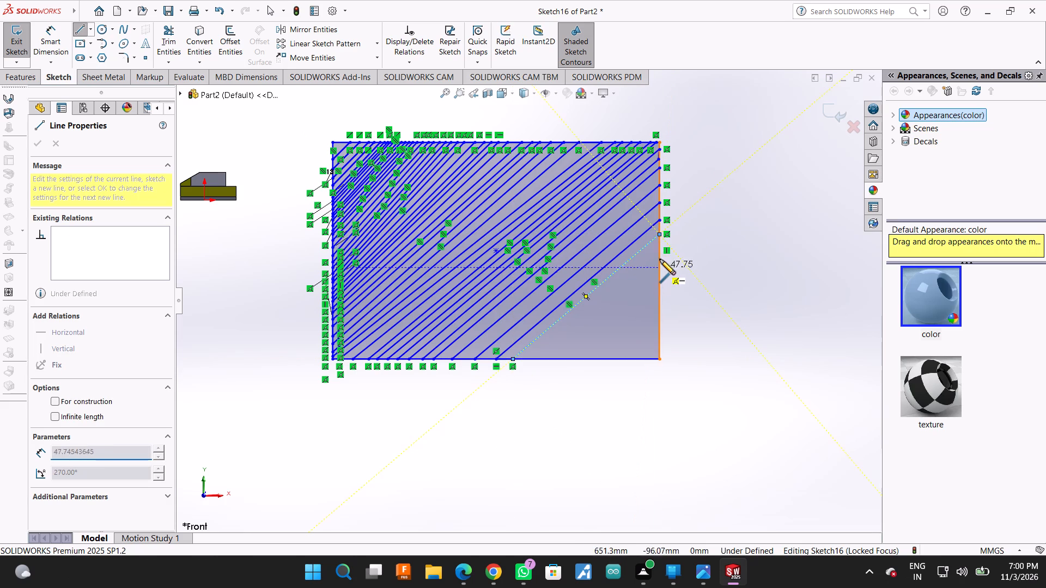
pyautogui.click(658, 248)
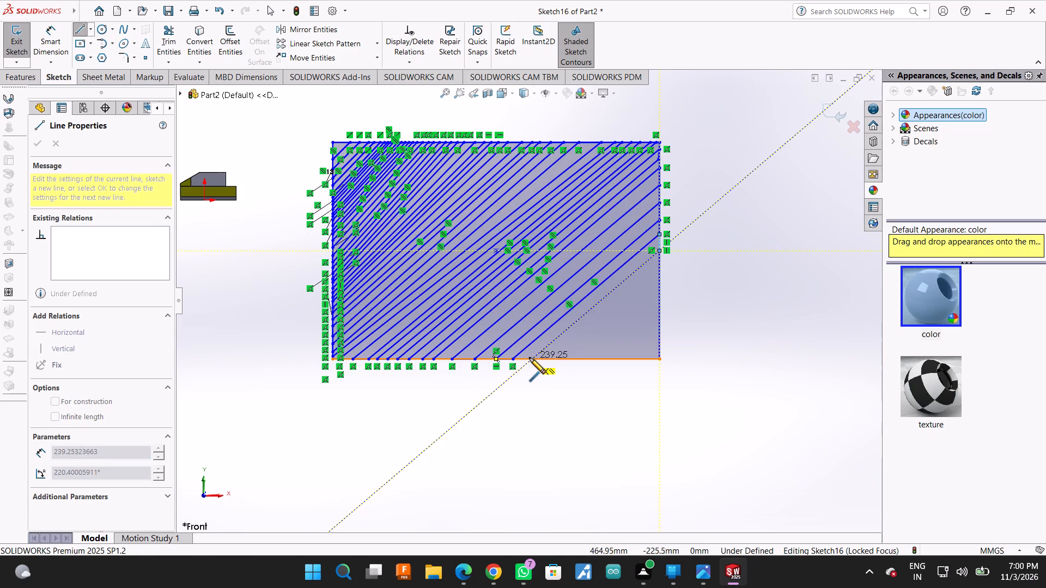
pyautogui.click(530, 358)
pyautogui.click(545, 358)
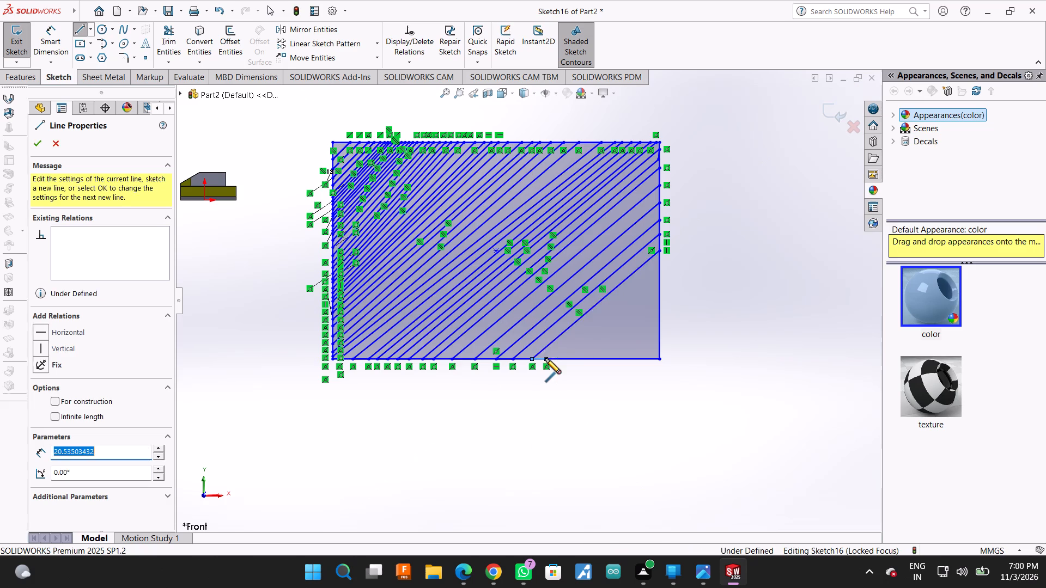
pyautogui.click(659, 265)
pyautogui.click(657, 283)
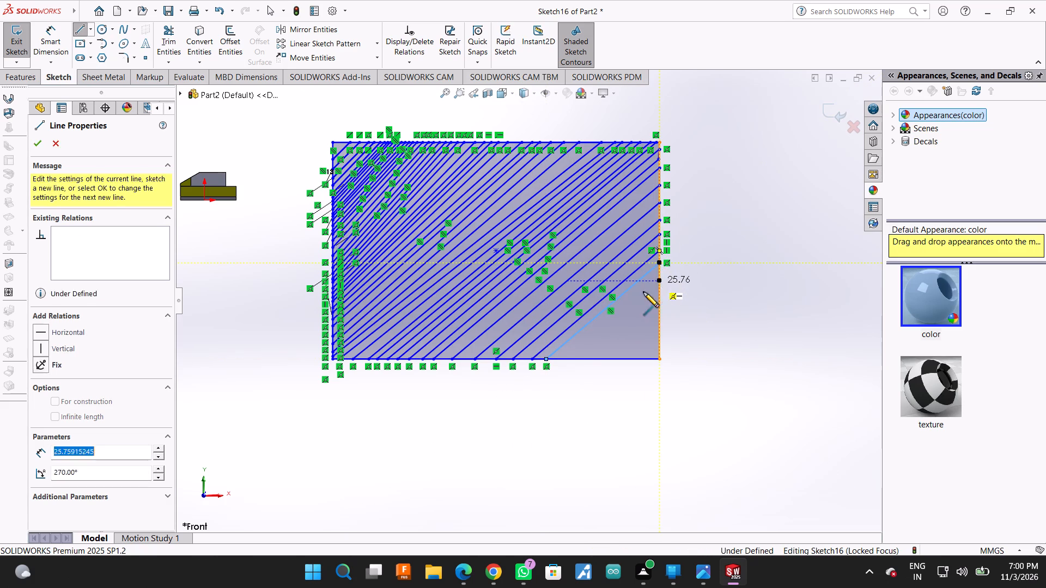
pyautogui.click(564, 359)
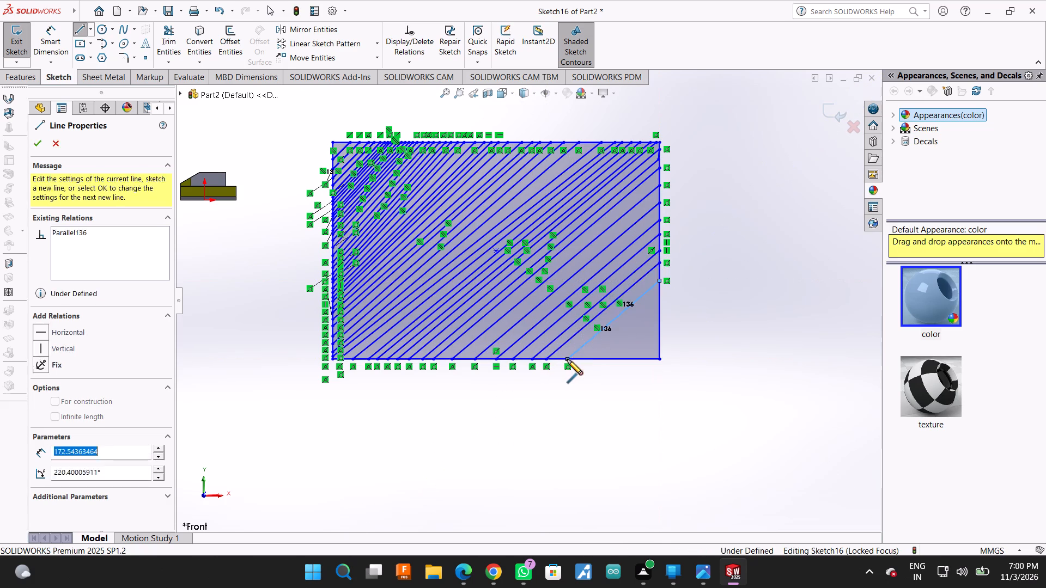
# Add a bottom-edge segment about 16 mm long and four shorter diagonals, the last three about 120, 86 and 43 mm, joined by edge segments.
pyautogui.click(581, 359)
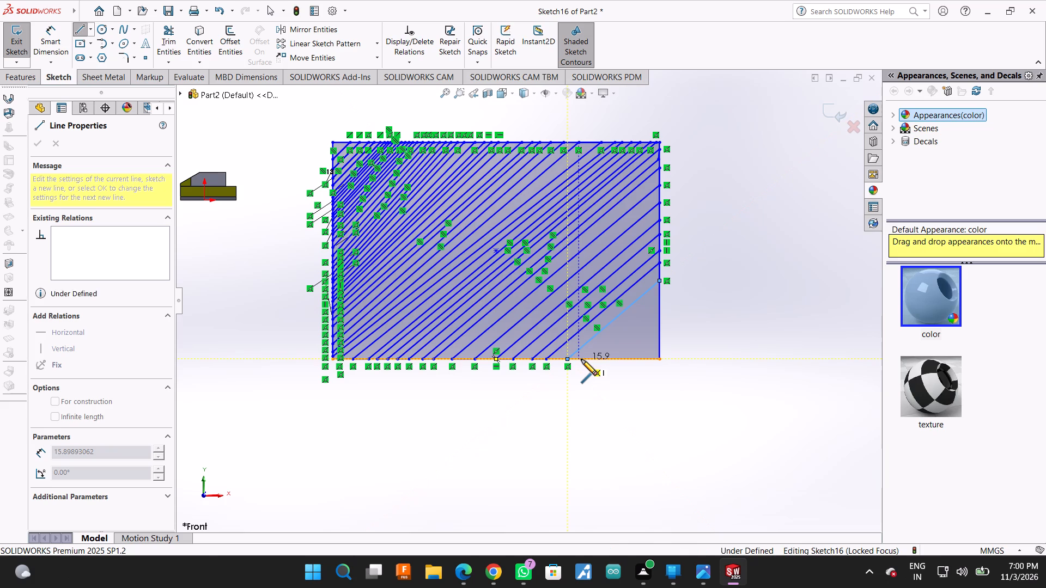
pyautogui.click(659, 289)
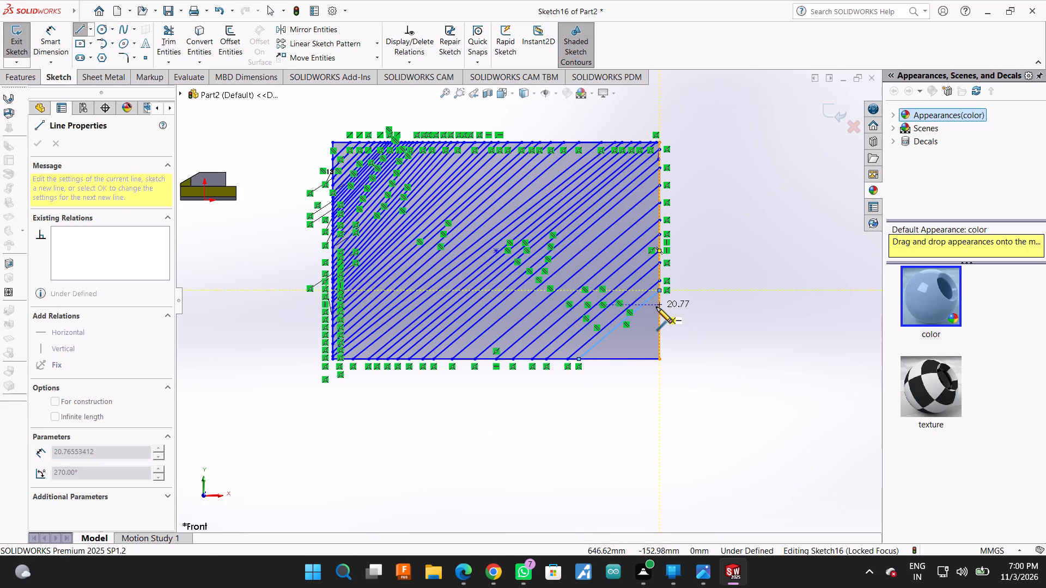
pyautogui.click(656, 307)
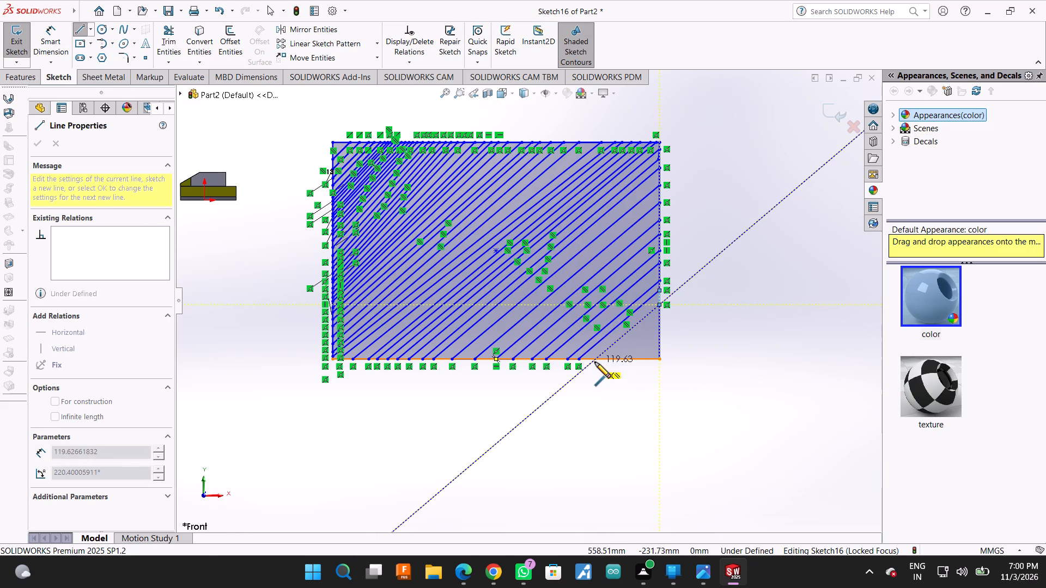
pyautogui.click(595, 362)
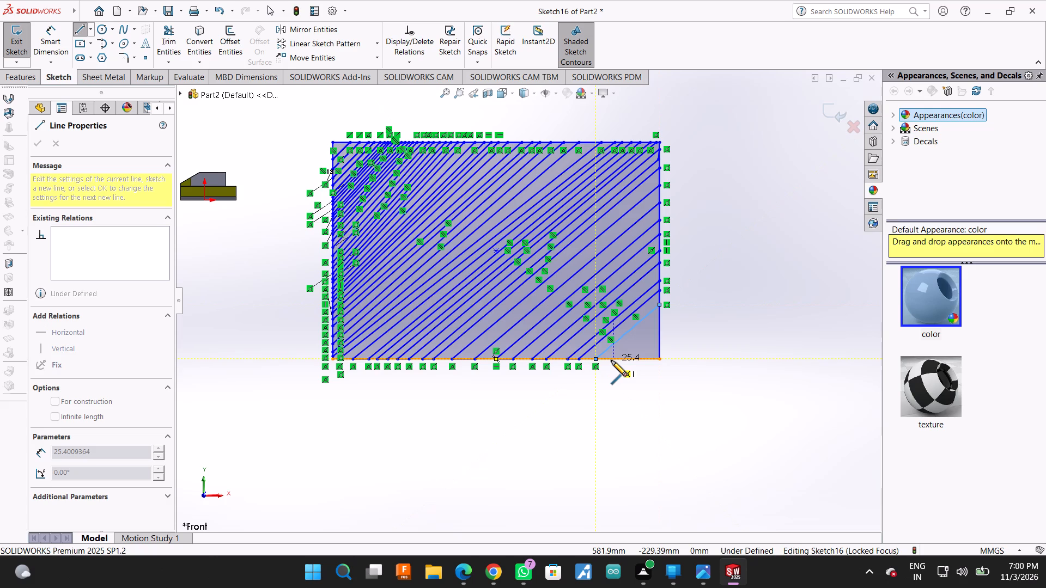
pyautogui.click(611, 360)
pyautogui.click(659, 322)
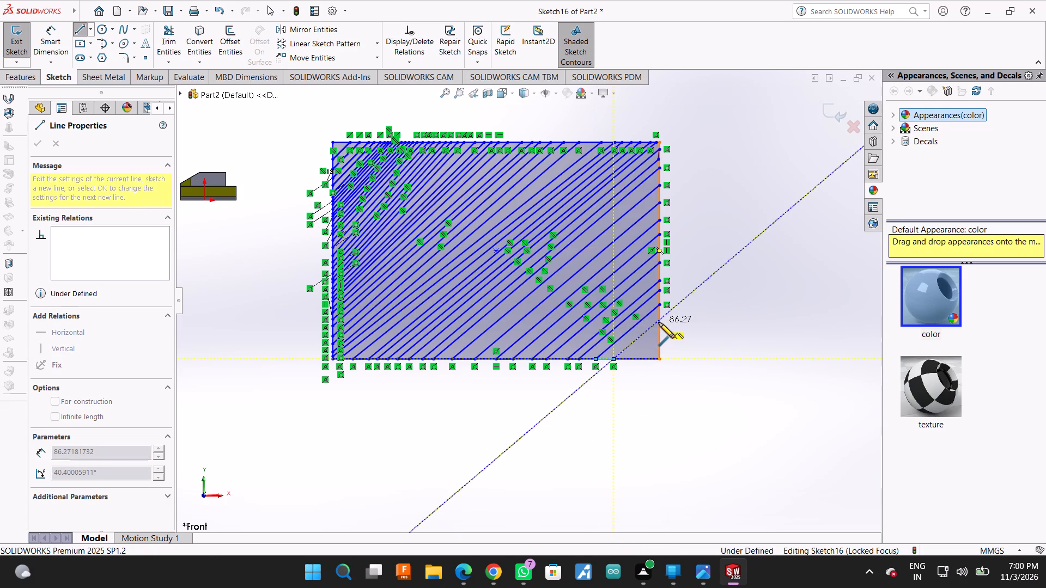
pyautogui.click(659, 336)
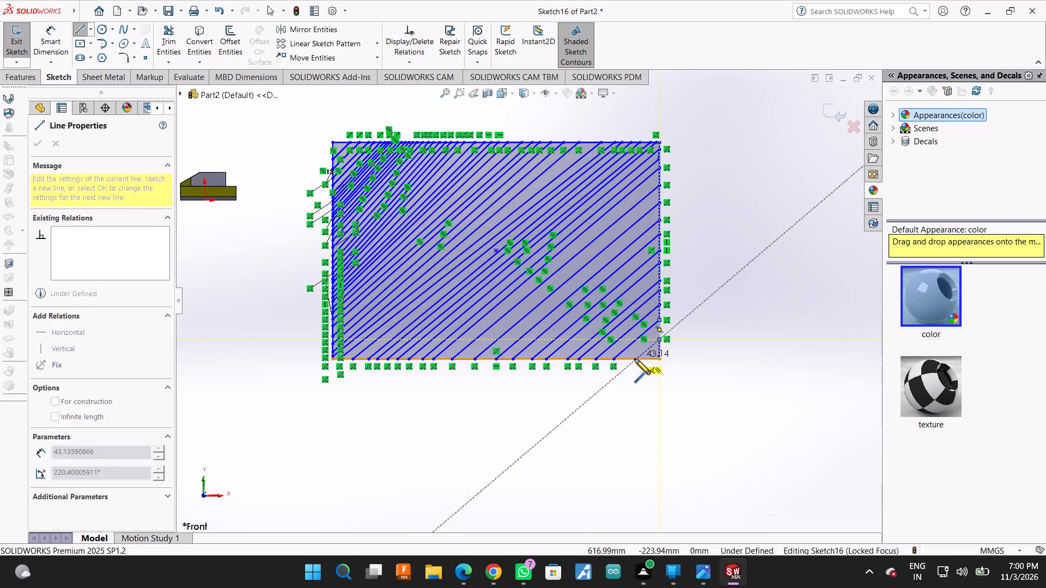
pyautogui.click(634, 361)
# Finish the zigzag at the lower-right corner with a short bottom-edge segment and a 45° diagonal about 18 mm long; end the line chain.
pyautogui.scroll(-4, 649, 317)
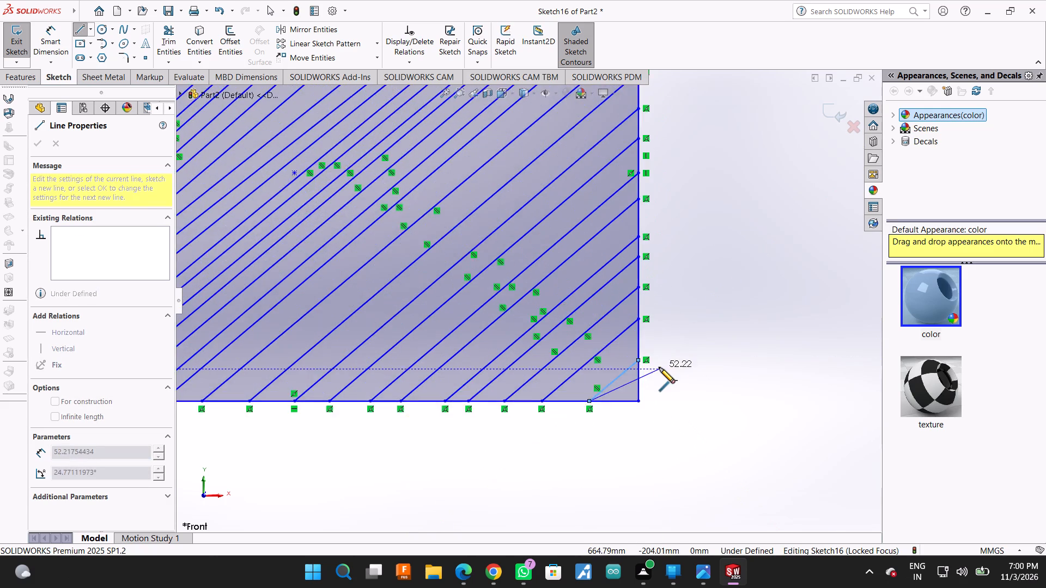
pyautogui.scroll(-2, 659, 367)
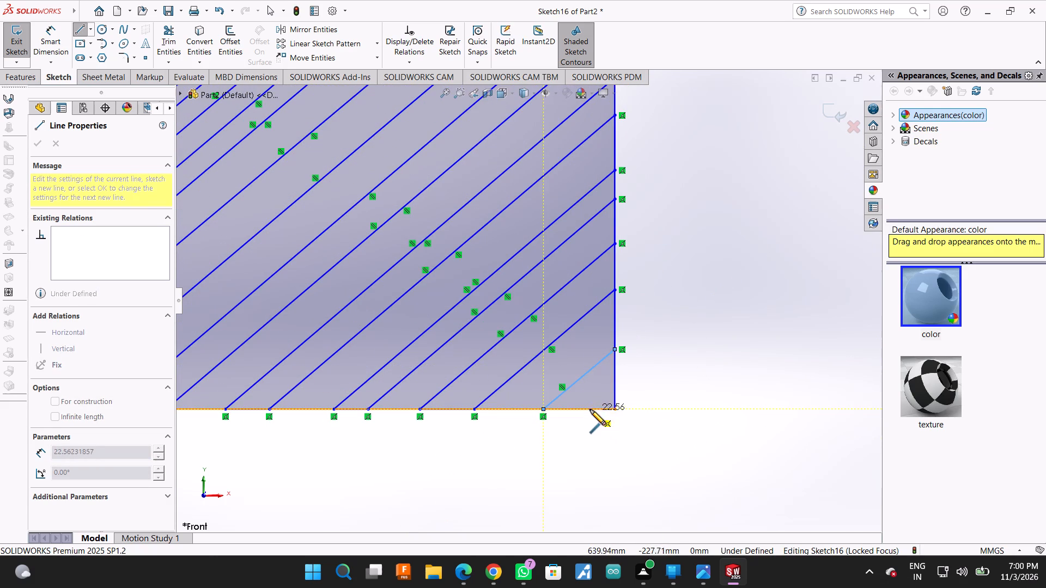
pyautogui.click(585, 409)
pyautogui.click(615, 381)
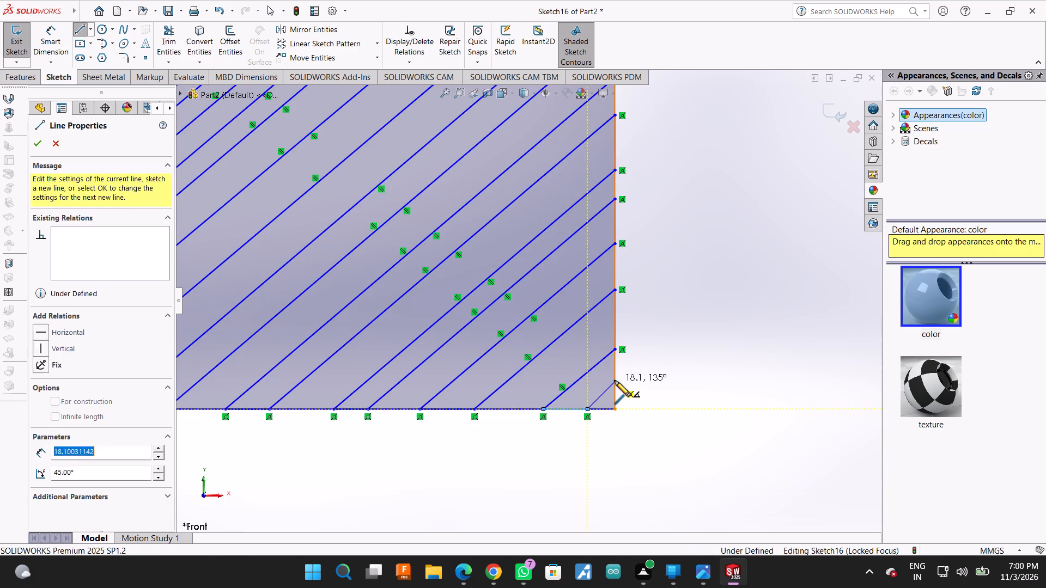
pyautogui.scroll(10, 623, 390)
pyautogui.scroll(-8, 498, 323)
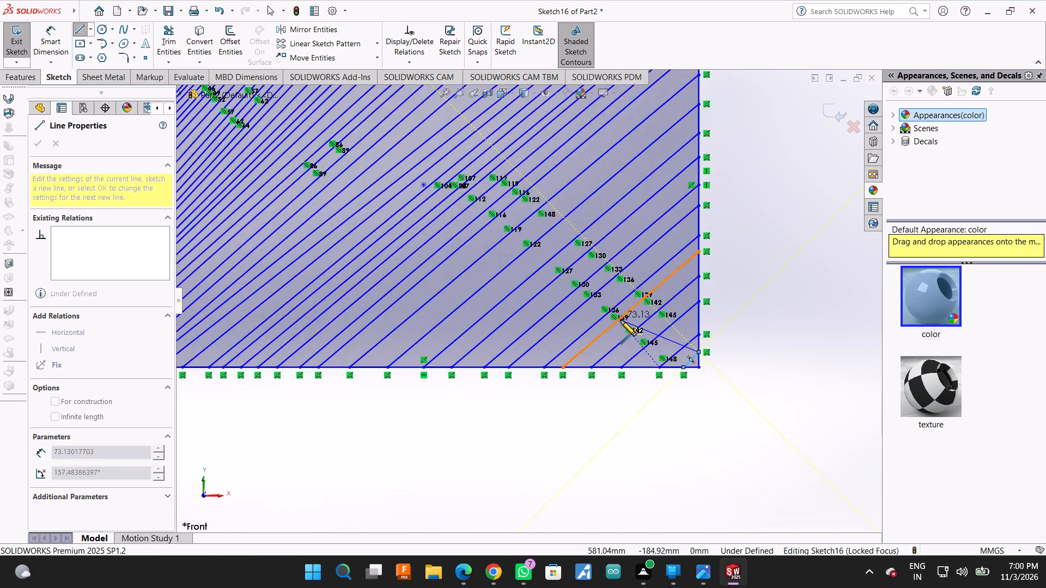
pyautogui.scroll(6, 642, 357)
pyautogui.scroll(-8, 464, 266)
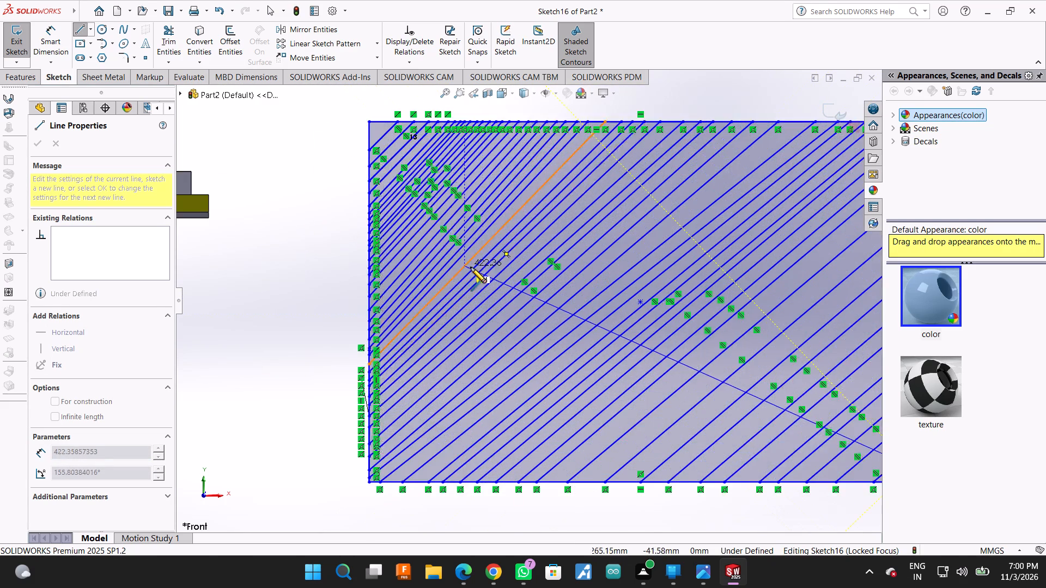
pyautogui.scroll(2, 471, 267)
pyautogui.press('Escape')
# Dimension the distance from the rectangle's upper-left corner to the first diagonal as 15 mm.
pyautogui.scroll(-5, 446, 188)
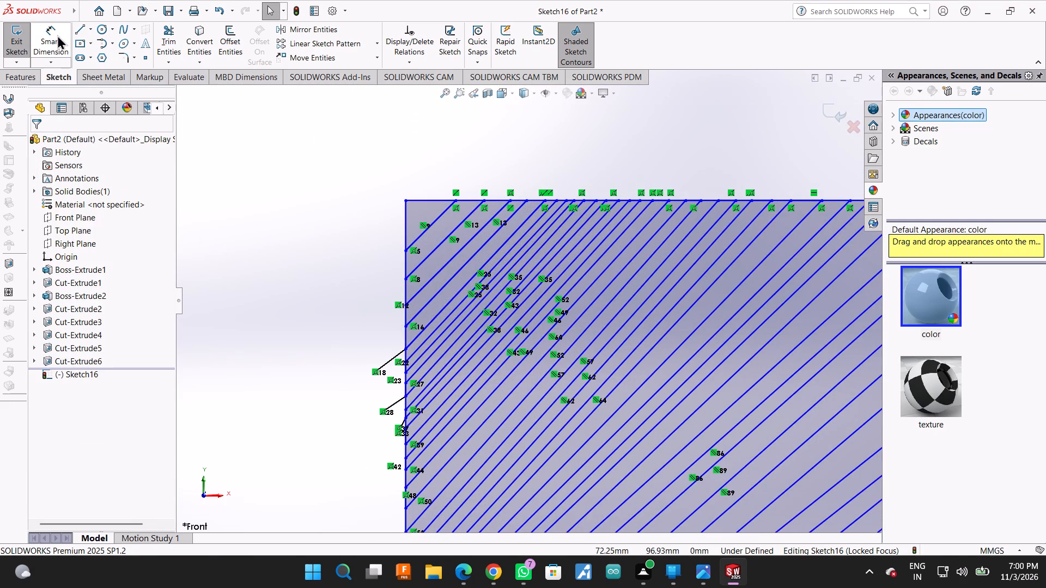
pyautogui.click(42, 28)
pyautogui.scroll(-2, 449, 236)
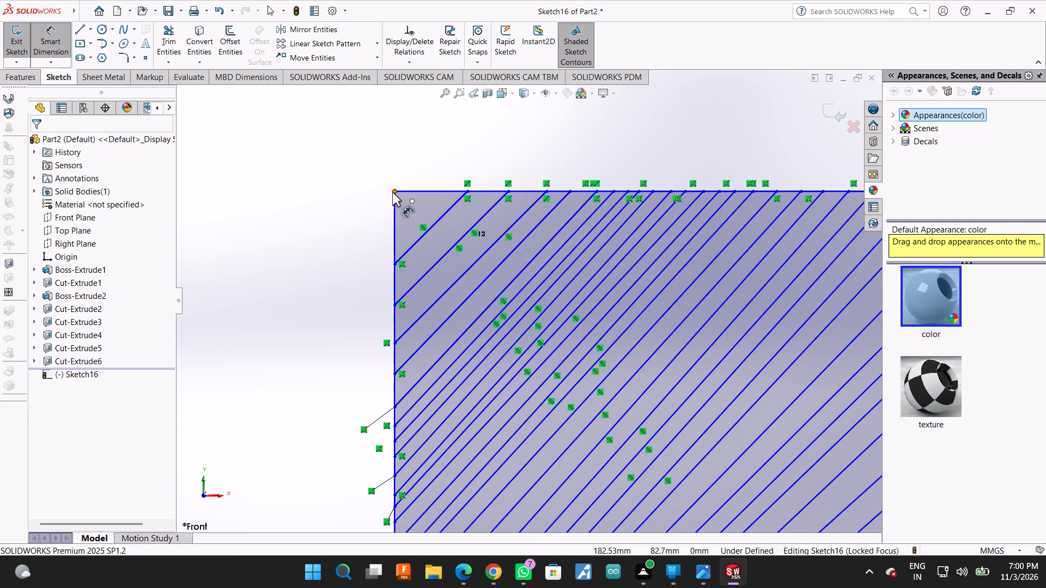
pyautogui.click(394, 192)
pyautogui.keyDown('ctrl'); pyautogui.click(419, 239); pyautogui.keyUp('ctrl')
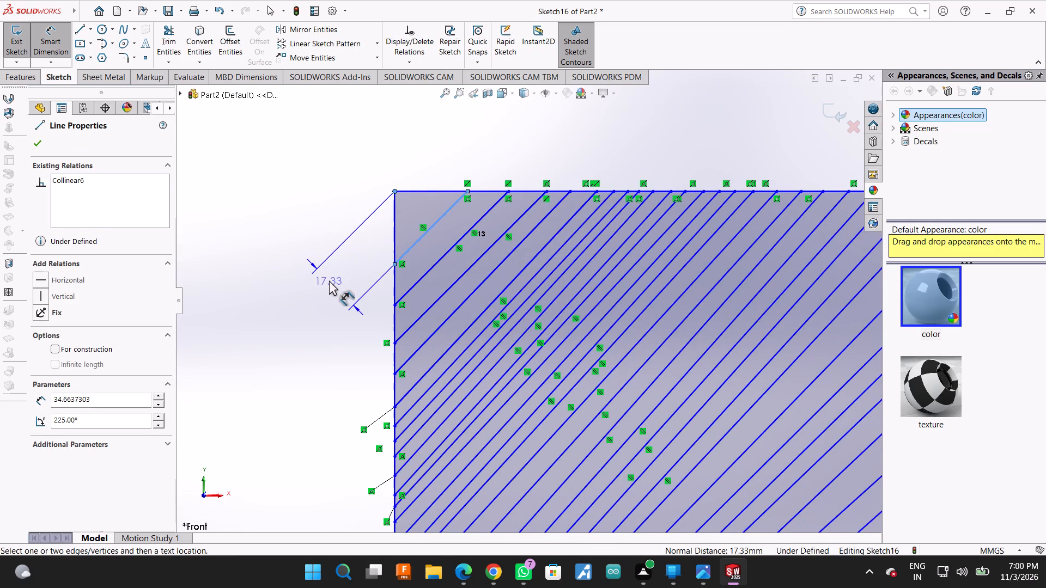
pyautogui.click(332, 282)
pyautogui.write('15')
pyautogui.press('Return')
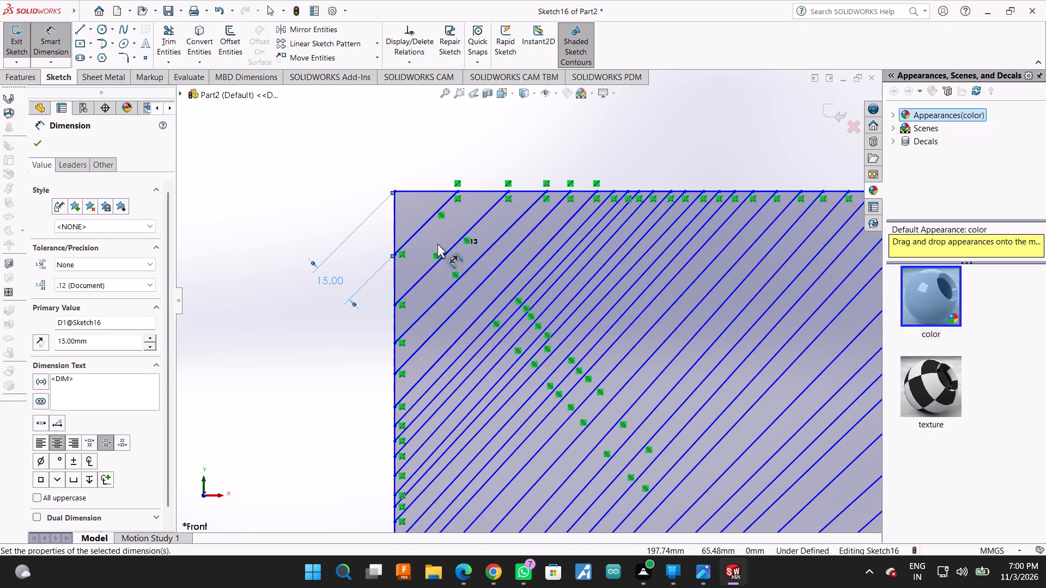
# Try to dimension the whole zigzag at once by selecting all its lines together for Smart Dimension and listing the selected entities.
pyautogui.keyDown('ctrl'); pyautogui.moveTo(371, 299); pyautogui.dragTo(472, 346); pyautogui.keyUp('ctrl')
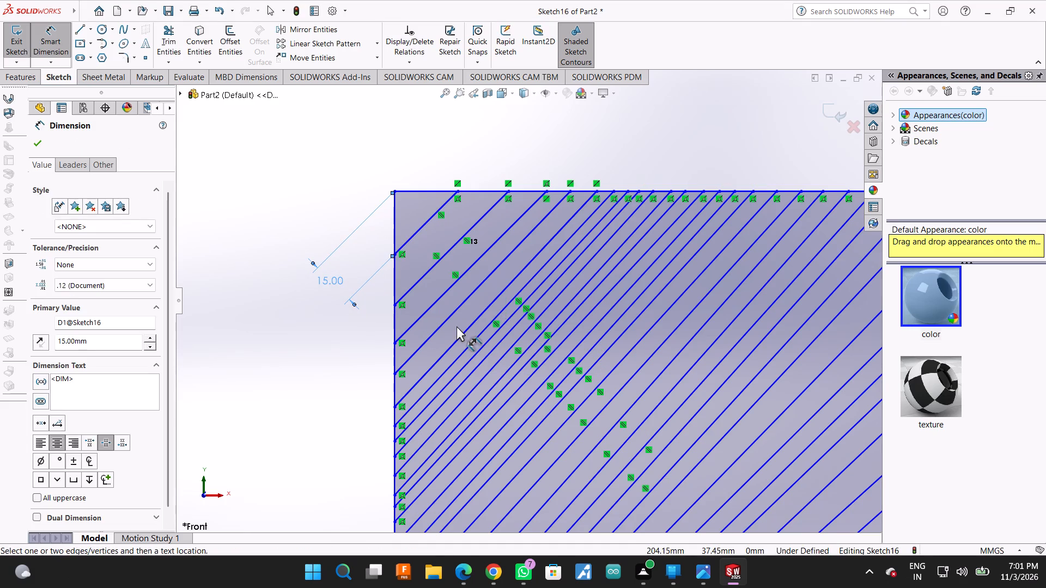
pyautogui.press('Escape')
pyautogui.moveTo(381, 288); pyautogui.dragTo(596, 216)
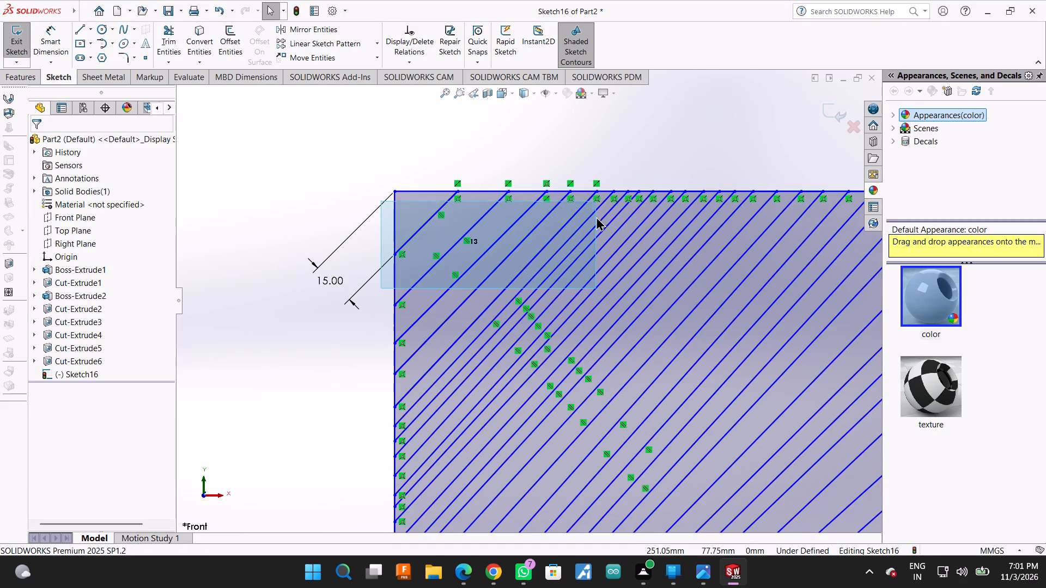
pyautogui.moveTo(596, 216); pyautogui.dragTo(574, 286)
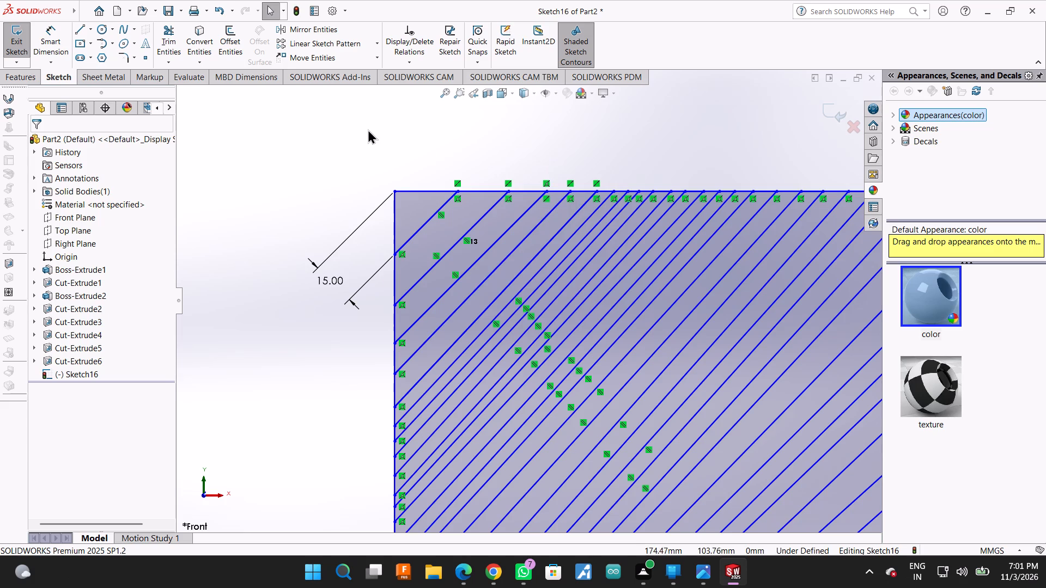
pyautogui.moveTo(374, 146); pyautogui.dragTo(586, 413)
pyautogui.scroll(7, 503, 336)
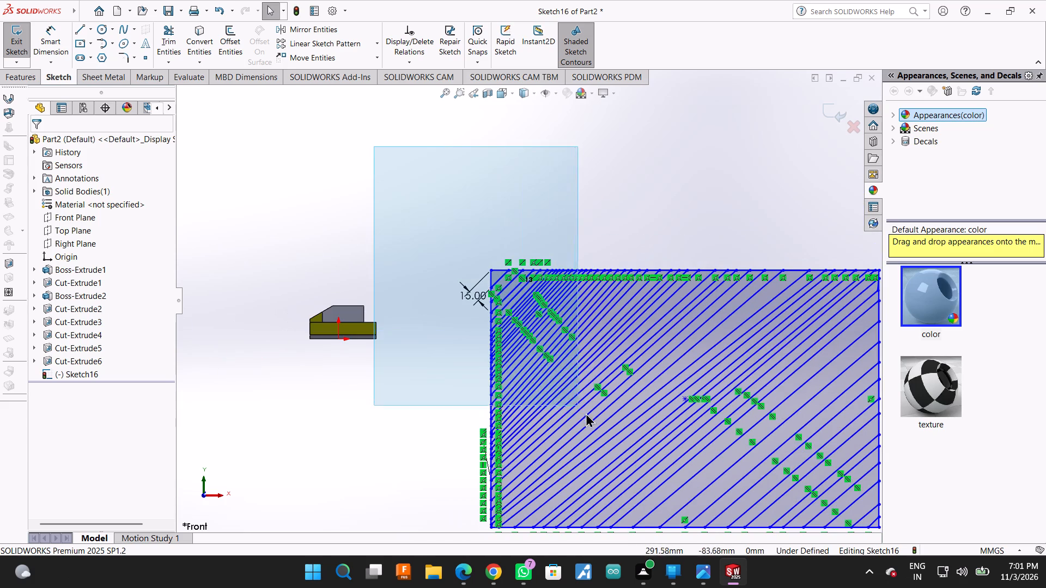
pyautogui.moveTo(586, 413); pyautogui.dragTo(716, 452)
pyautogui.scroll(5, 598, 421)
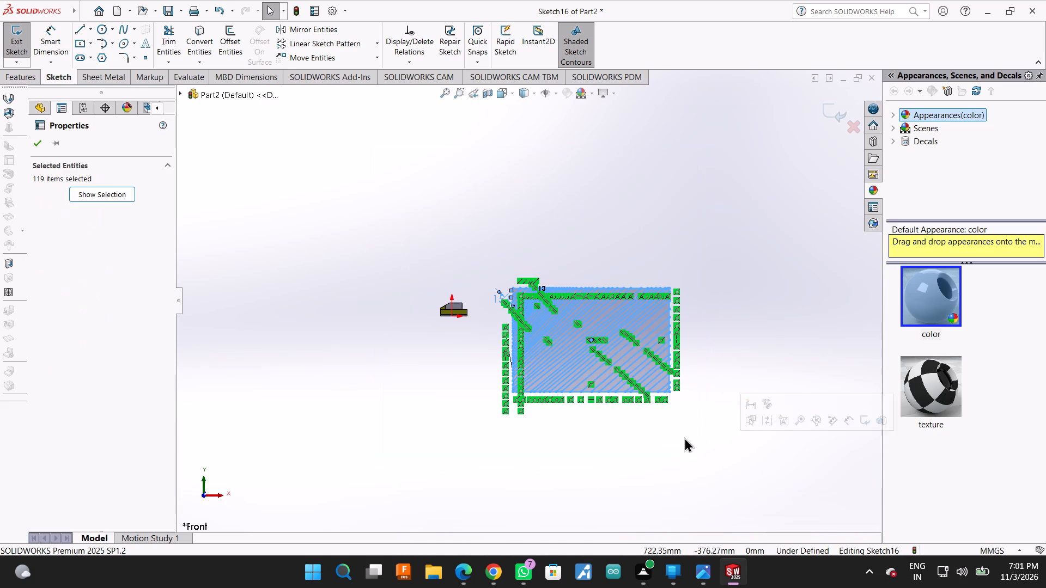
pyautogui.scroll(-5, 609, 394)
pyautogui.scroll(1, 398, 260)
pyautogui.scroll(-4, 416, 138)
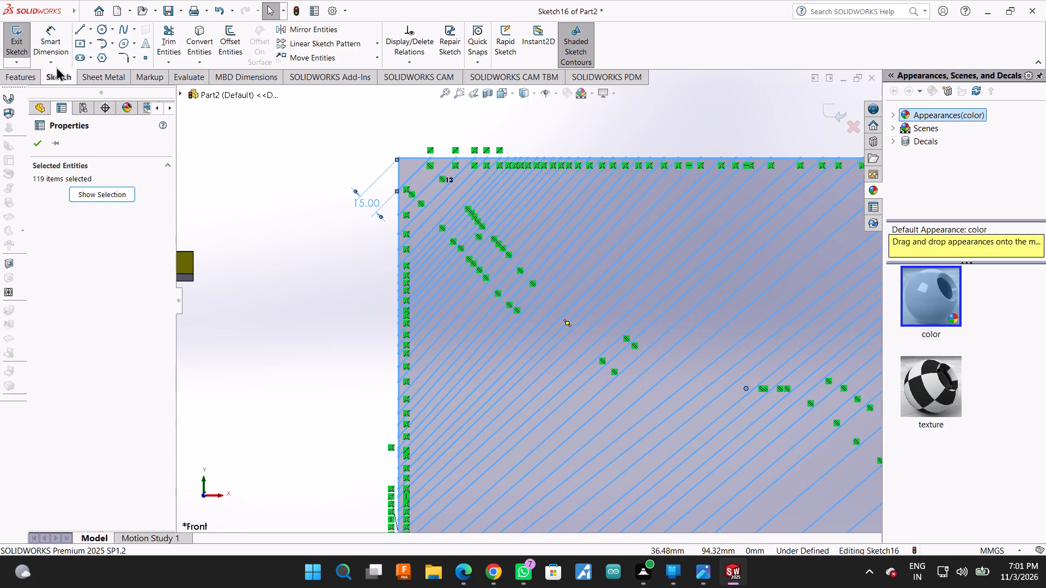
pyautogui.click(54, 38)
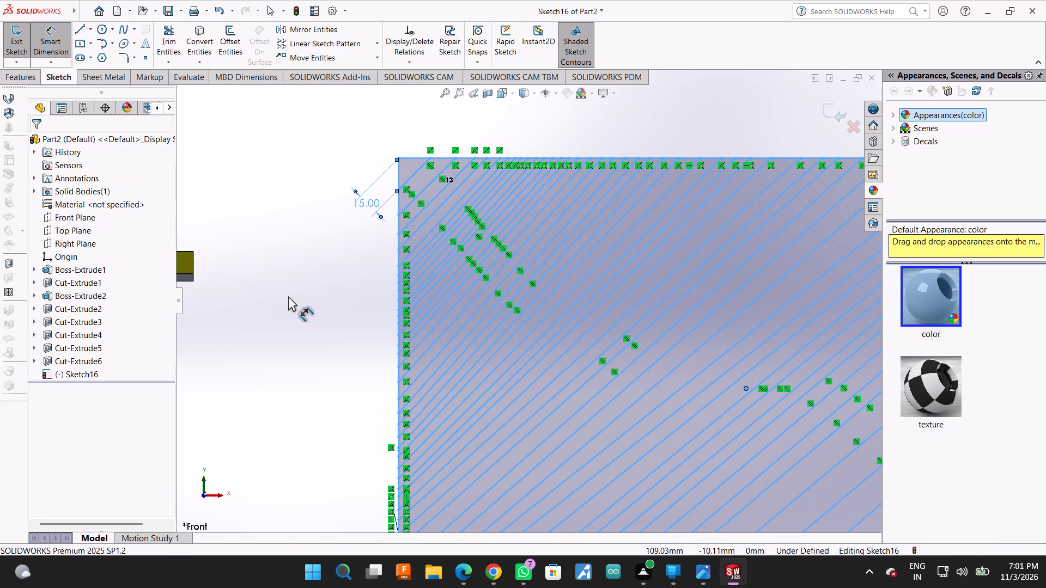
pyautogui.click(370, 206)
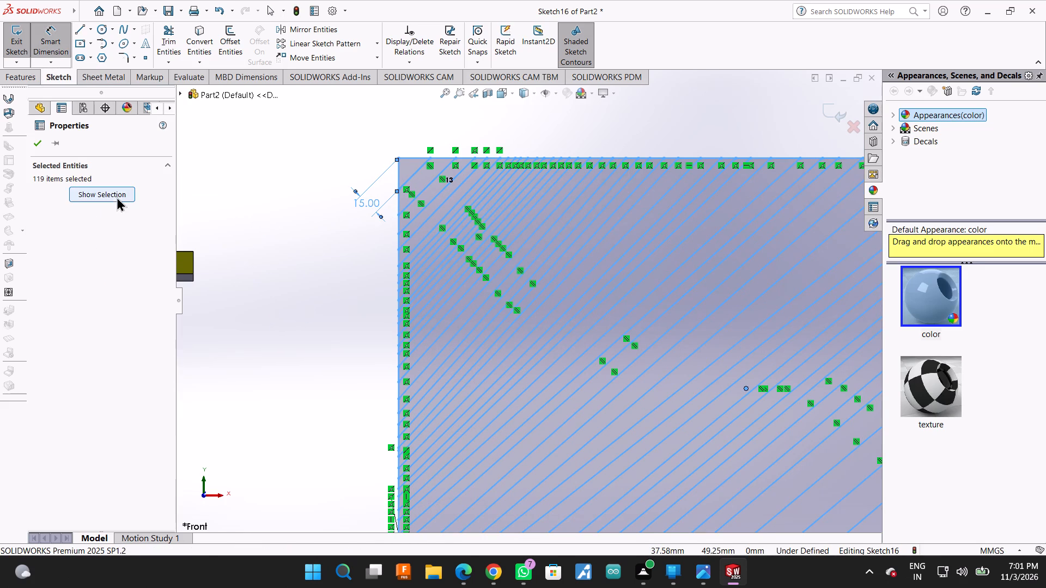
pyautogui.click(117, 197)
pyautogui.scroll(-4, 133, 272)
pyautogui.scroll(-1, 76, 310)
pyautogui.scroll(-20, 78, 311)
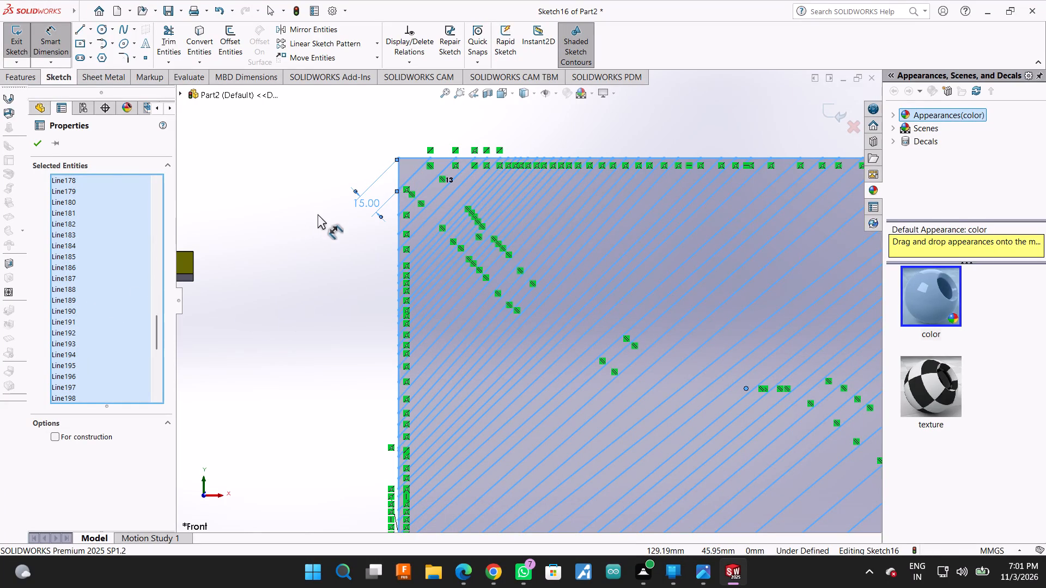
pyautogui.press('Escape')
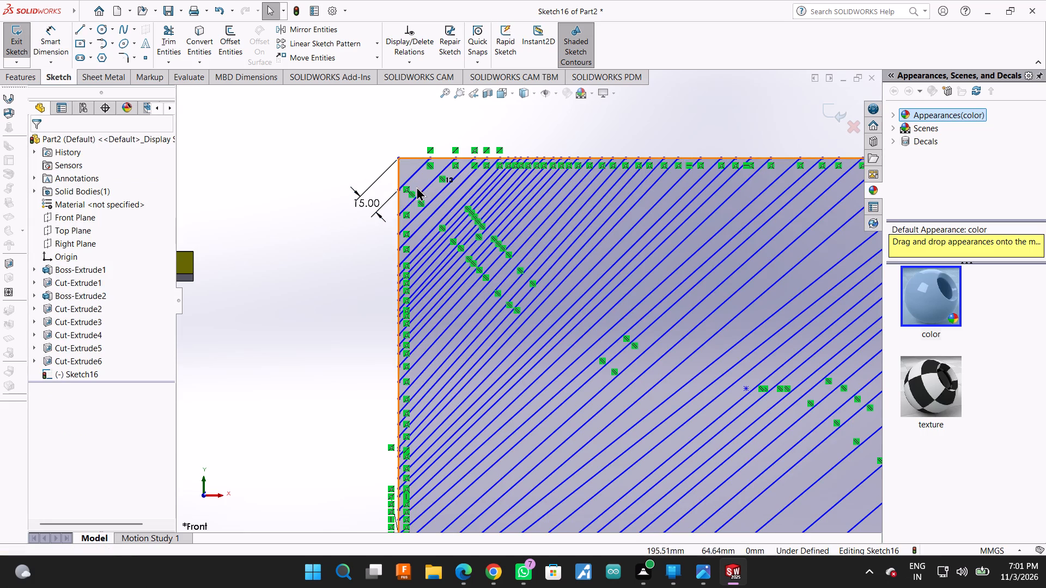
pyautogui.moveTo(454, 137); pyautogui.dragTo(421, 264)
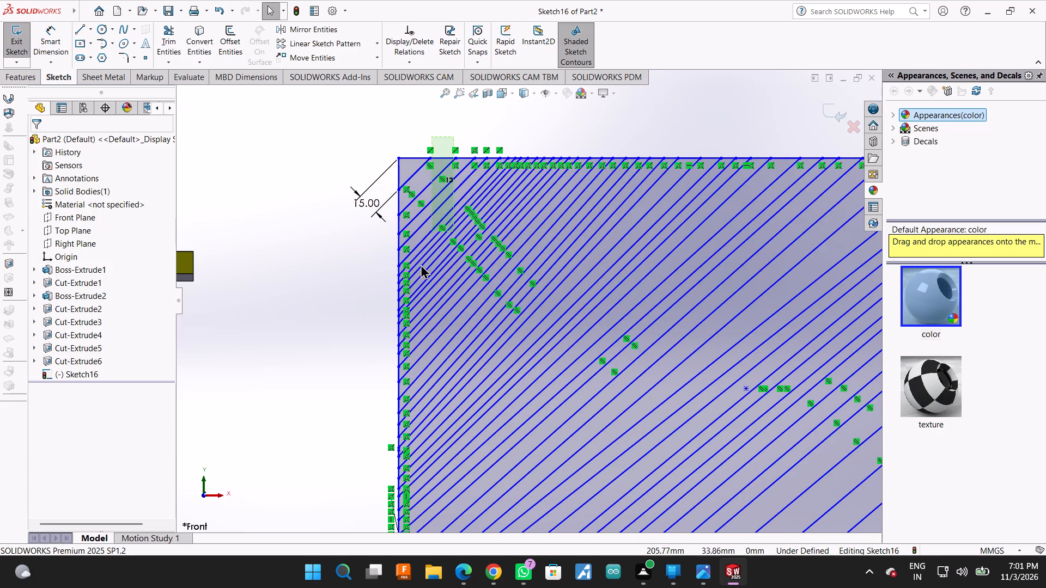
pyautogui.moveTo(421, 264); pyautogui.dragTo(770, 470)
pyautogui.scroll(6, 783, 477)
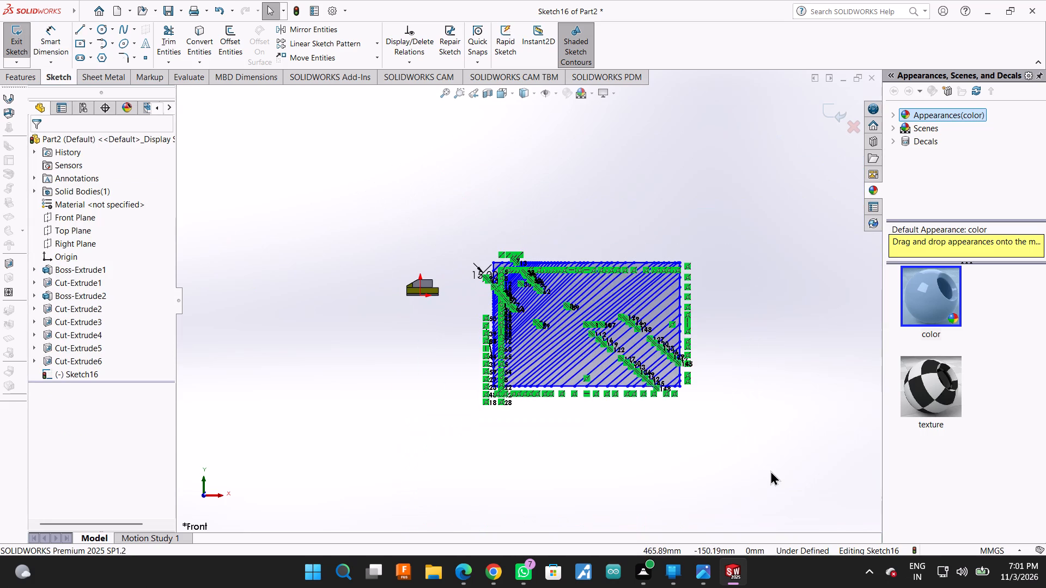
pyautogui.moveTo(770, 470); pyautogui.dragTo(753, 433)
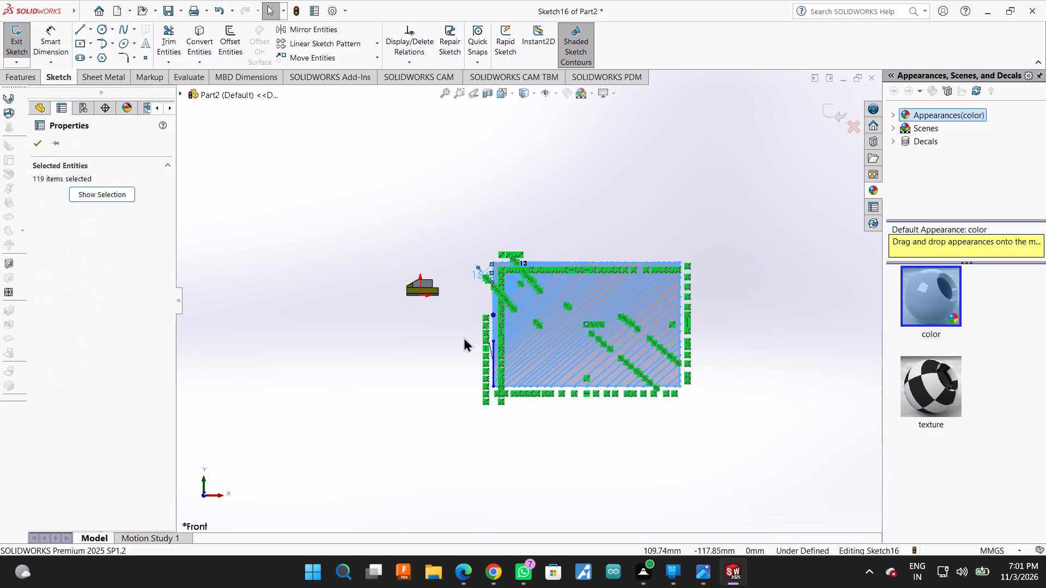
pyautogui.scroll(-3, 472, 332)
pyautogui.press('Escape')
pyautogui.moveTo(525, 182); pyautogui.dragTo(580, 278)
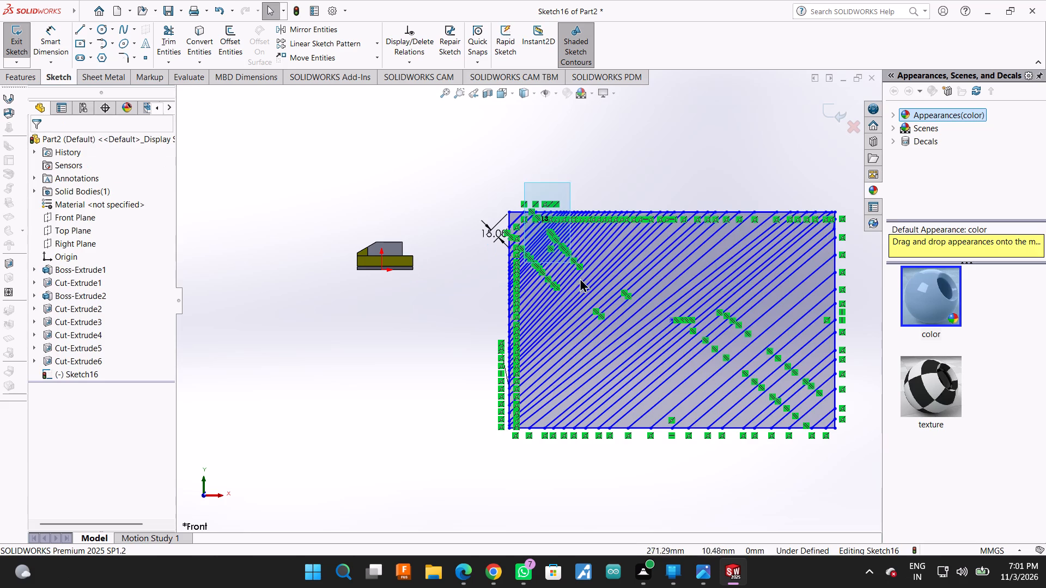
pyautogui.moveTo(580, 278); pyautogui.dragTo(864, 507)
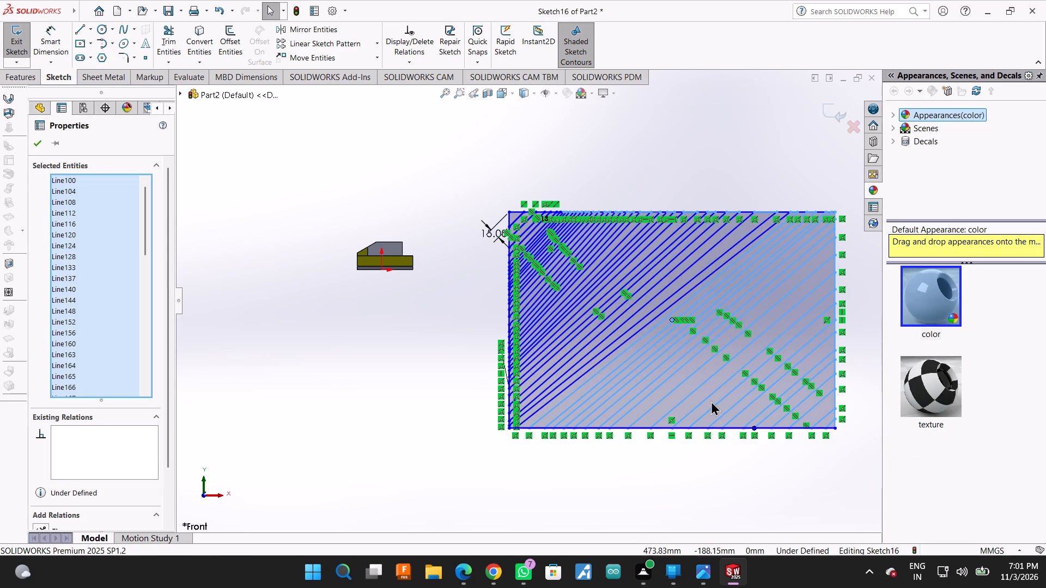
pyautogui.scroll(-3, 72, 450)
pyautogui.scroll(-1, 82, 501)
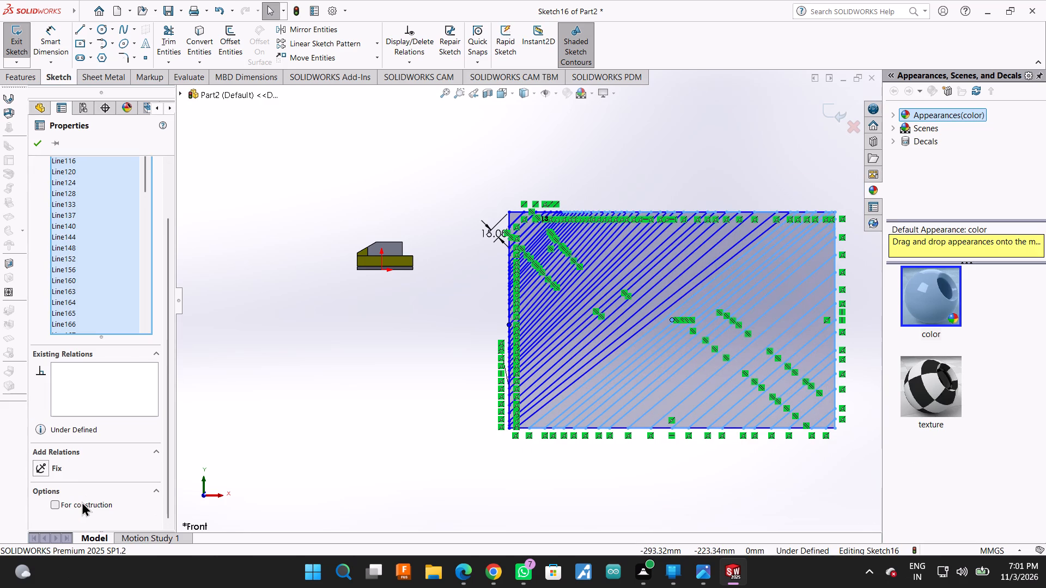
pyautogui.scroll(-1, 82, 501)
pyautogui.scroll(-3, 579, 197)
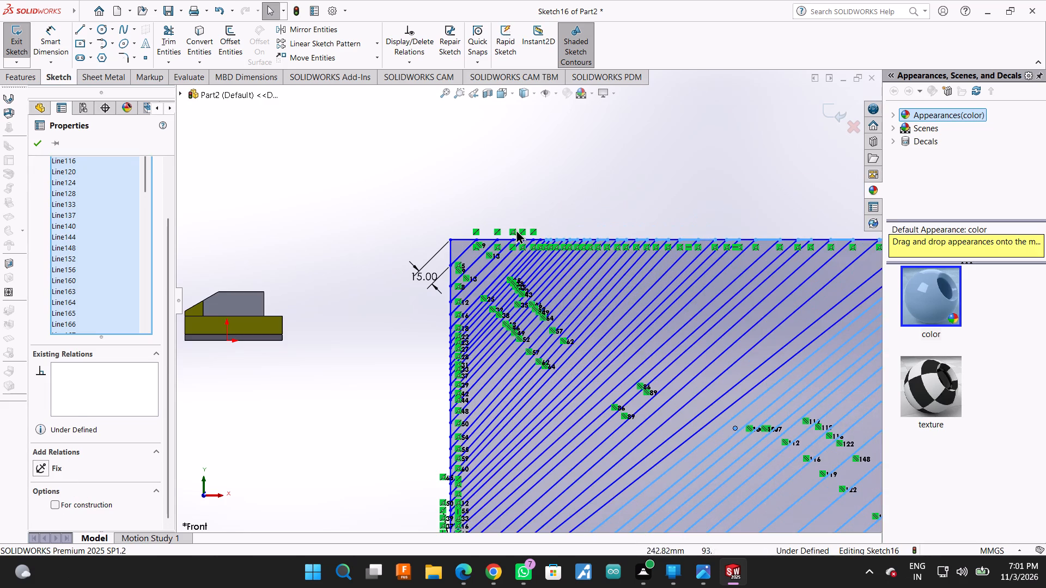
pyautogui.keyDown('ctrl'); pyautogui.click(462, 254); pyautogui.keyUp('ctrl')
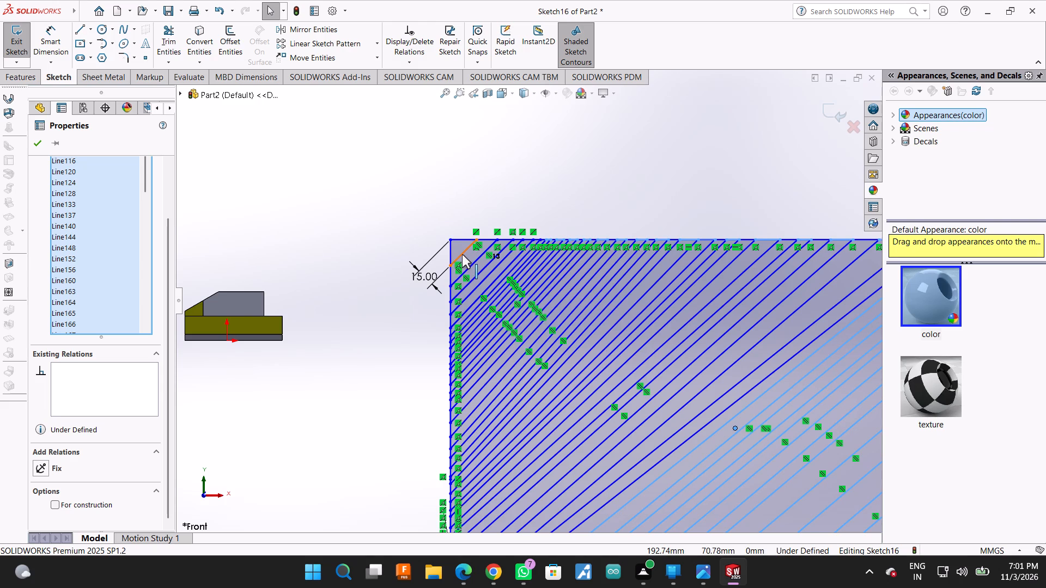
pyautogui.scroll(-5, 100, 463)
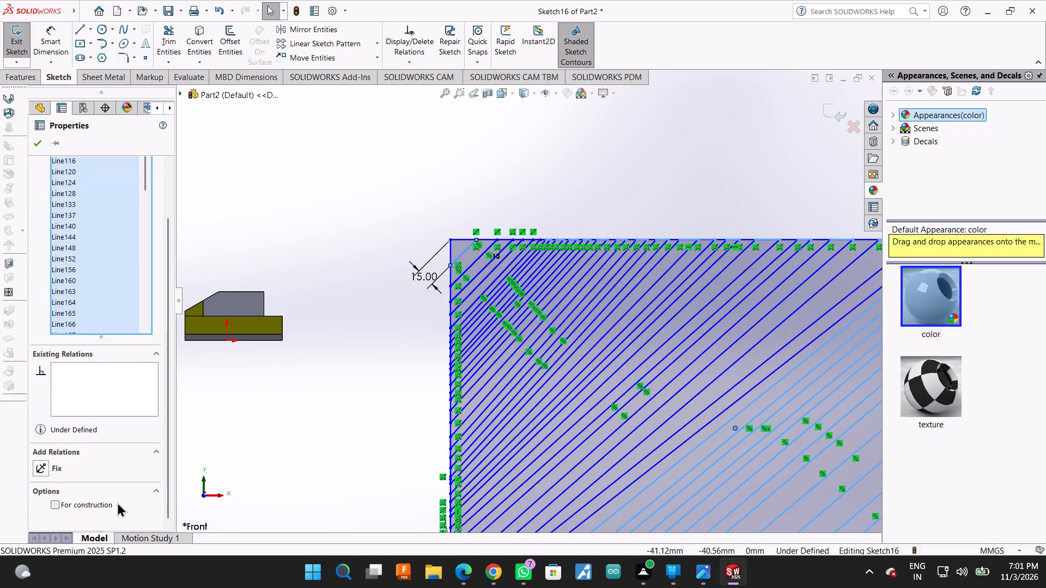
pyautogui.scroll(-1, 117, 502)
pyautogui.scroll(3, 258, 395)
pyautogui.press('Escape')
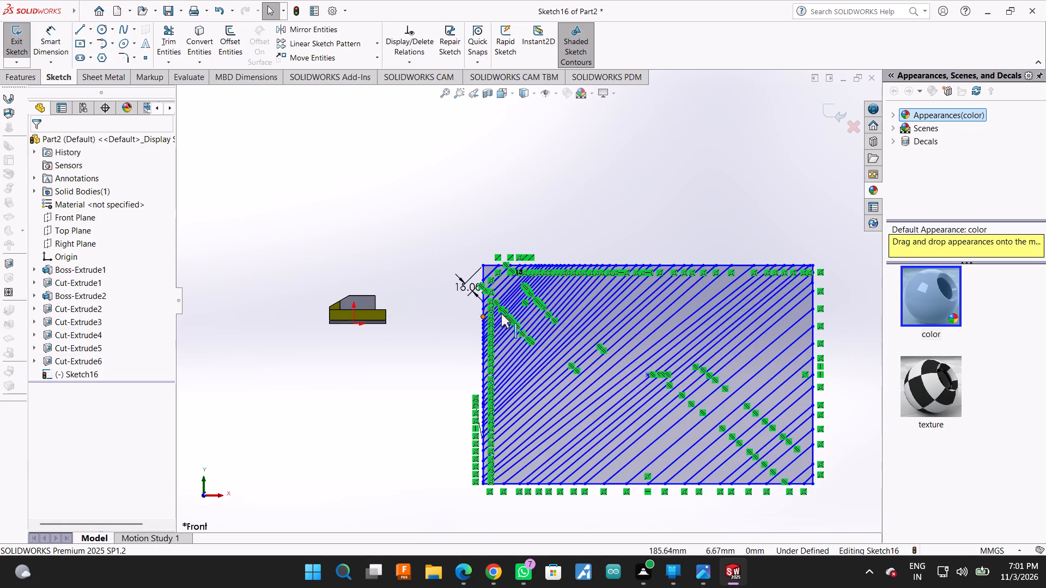
# Power-trim the short slanted segment joining two diagonals beside the rectangle's right edge, near its upper-right corner.
pyautogui.scroll(-3, 501, 314)
pyautogui.moveTo(81, 30); pyautogui.dragTo(90, 42)
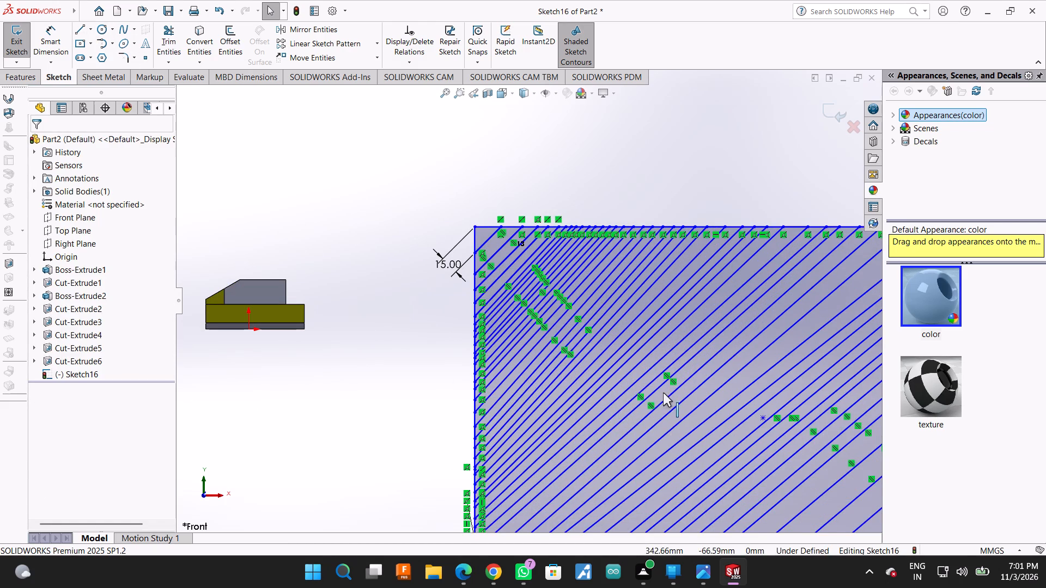
pyautogui.scroll(6, 653, 379)
pyautogui.scroll(-6, 676, 401)
pyautogui.scroll(3, 671, 351)
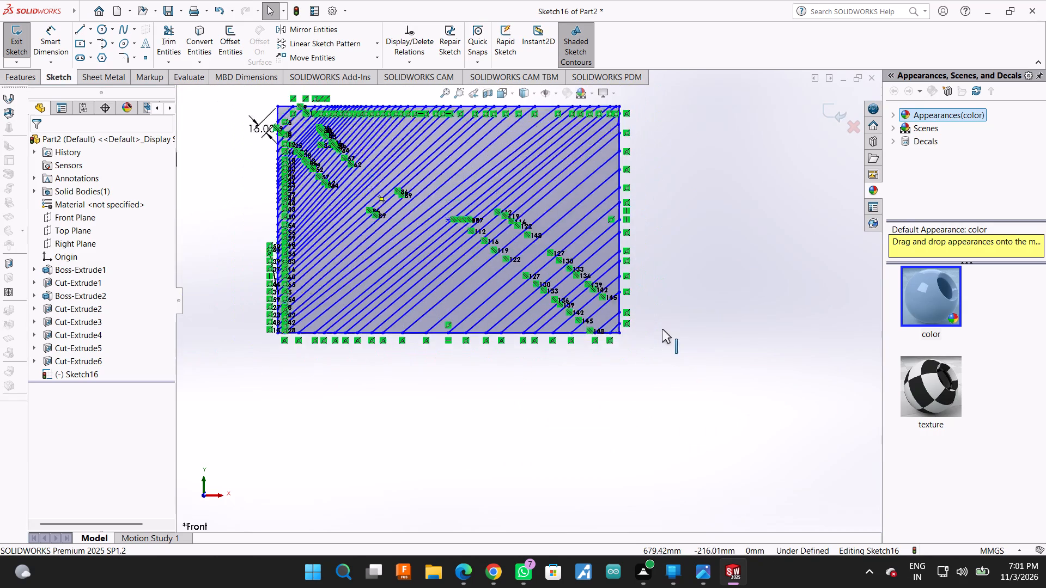
pyautogui.scroll(2, 662, 329)
pyautogui.scroll(-9, 589, 187)
pyautogui.scroll(-2, 570, 232)
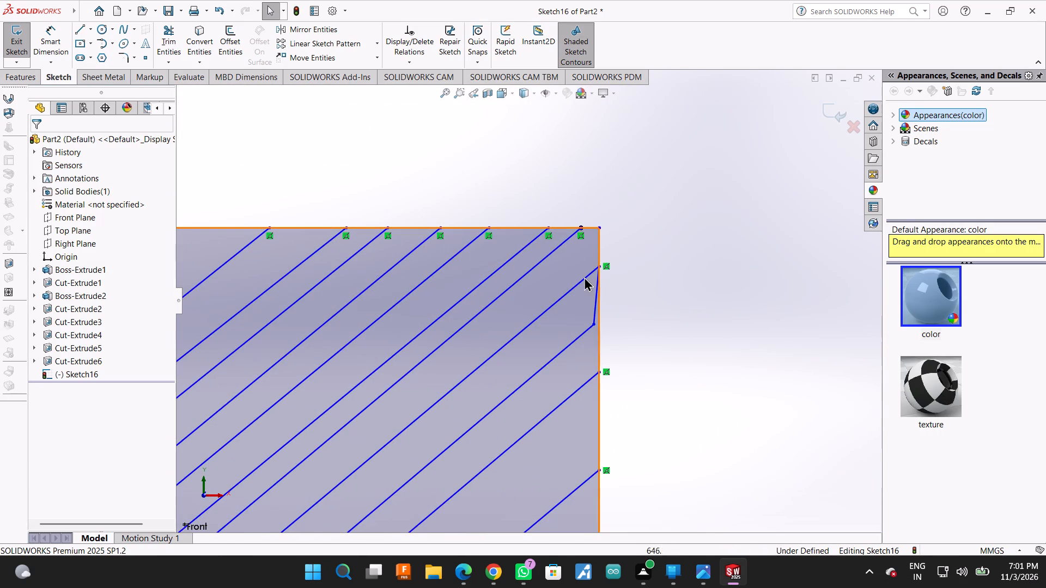
pyautogui.click(169, 32)
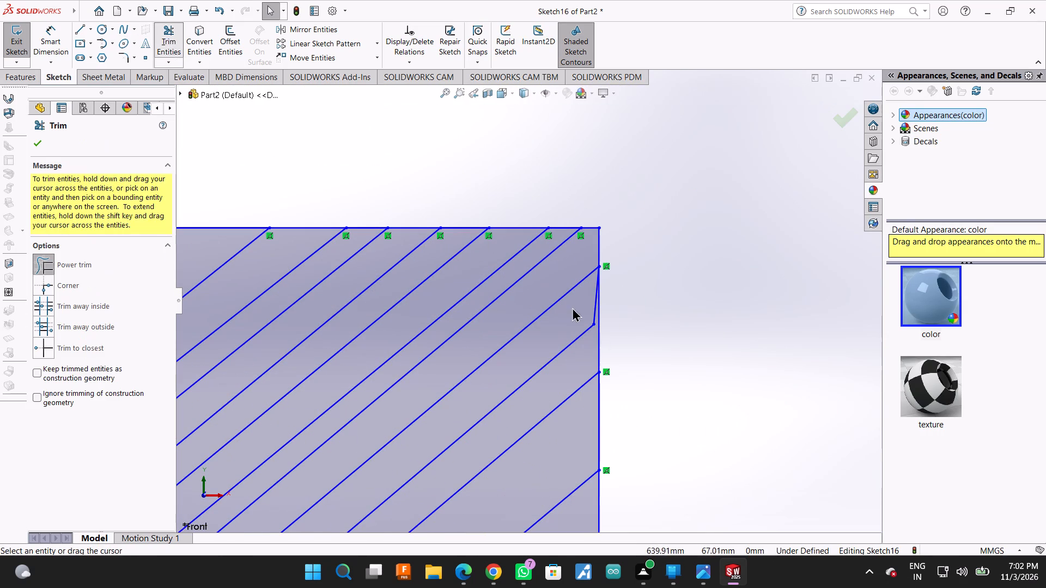
pyautogui.moveTo(580, 306); pyautogui.dragTo(595, 305)
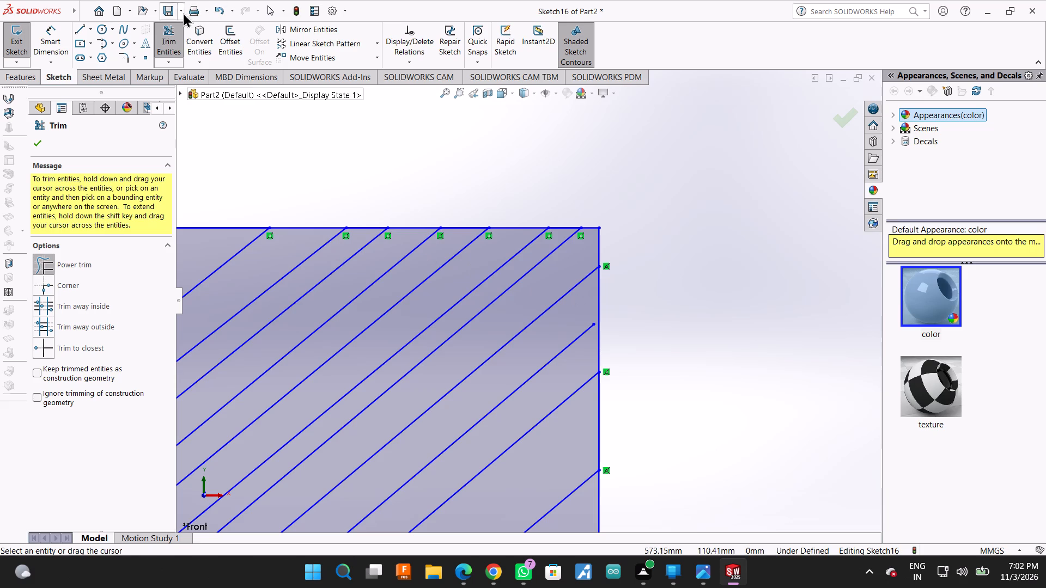
# Extend the second diagonal below the rectangle's upper-right corner to meet the right edge.
pyautogui.click(166, 66)
pyautogui.click(175, 88)
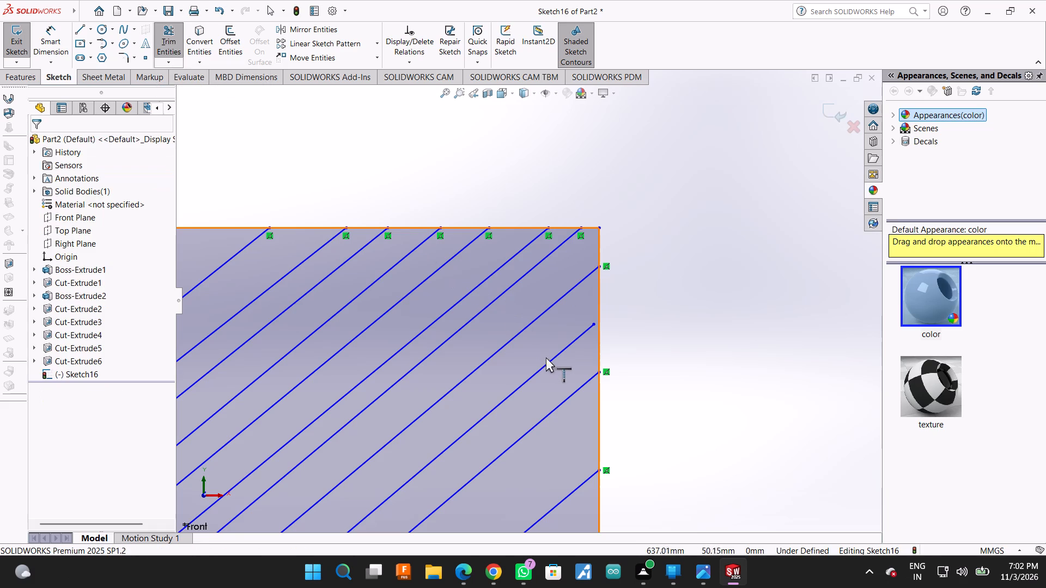
pyautogui.click(551, 361)
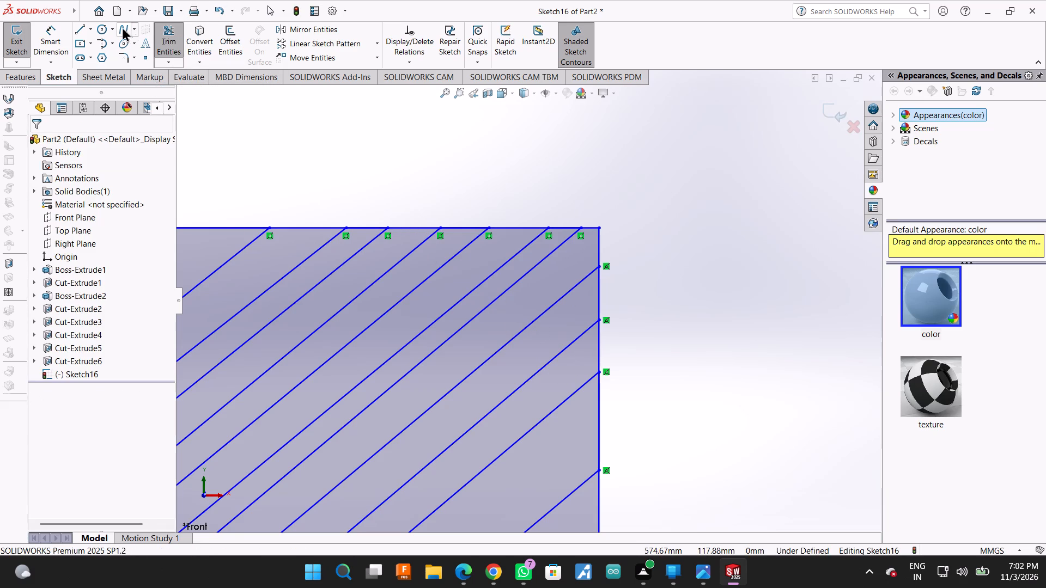
# Draw three separate lines about 11, 27 and 46 mm long, joining the top-edge and right-edge diagonal endpoints across the upper-right corner.
pyautogui.click(85, 24)
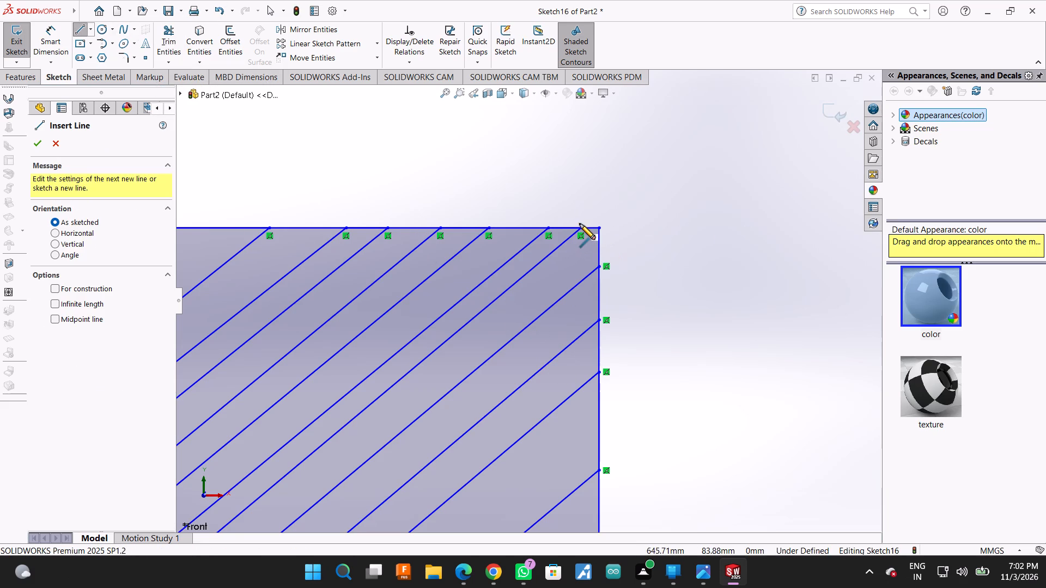
pyautogui.click(583, 227)
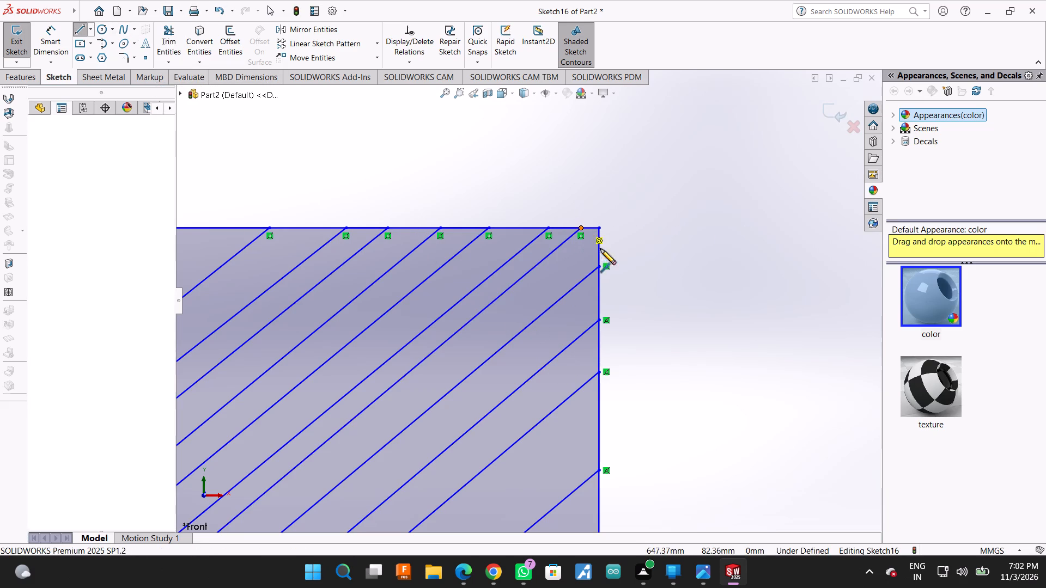
pyautogui.click(600, 269)
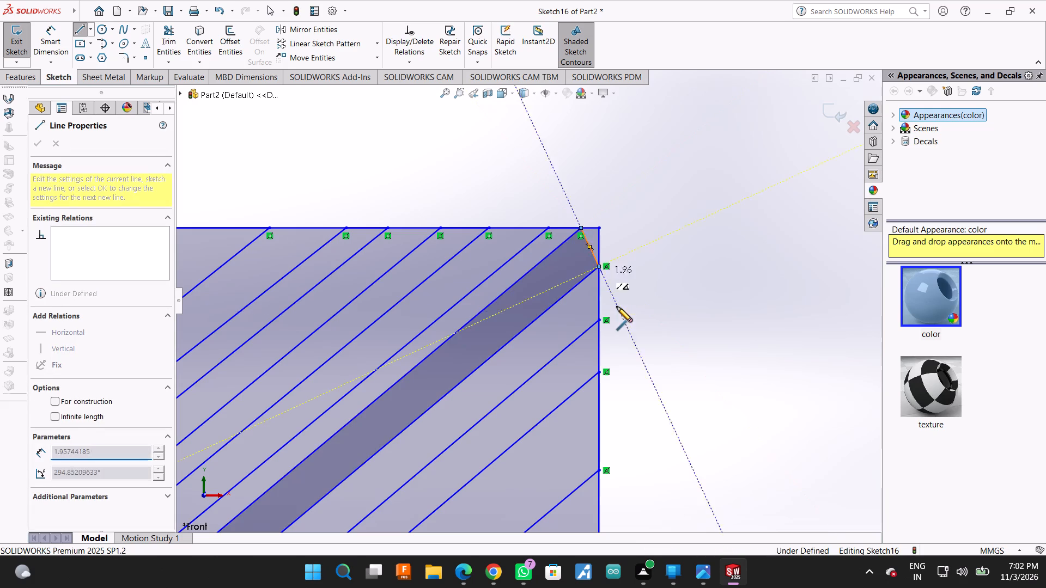
pyautogui.click(580, 229)
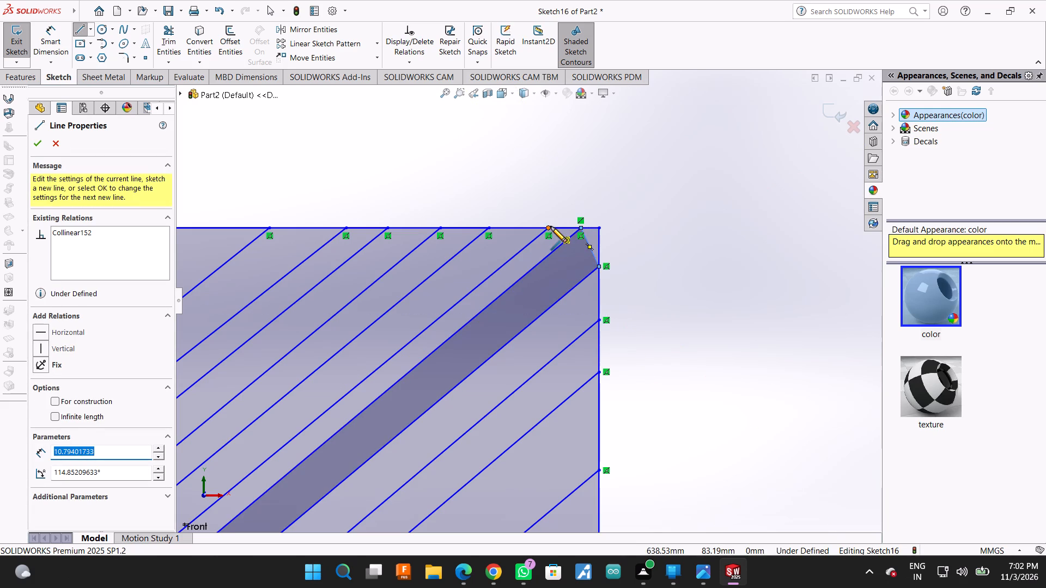
pyautogui.click(548, 226)
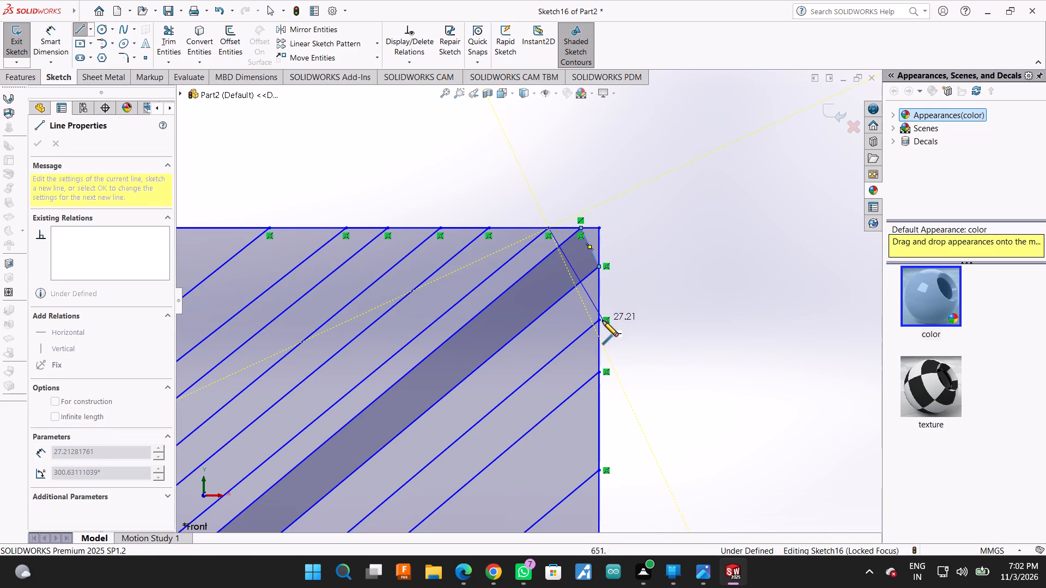
pyautogui.click(600, 322)
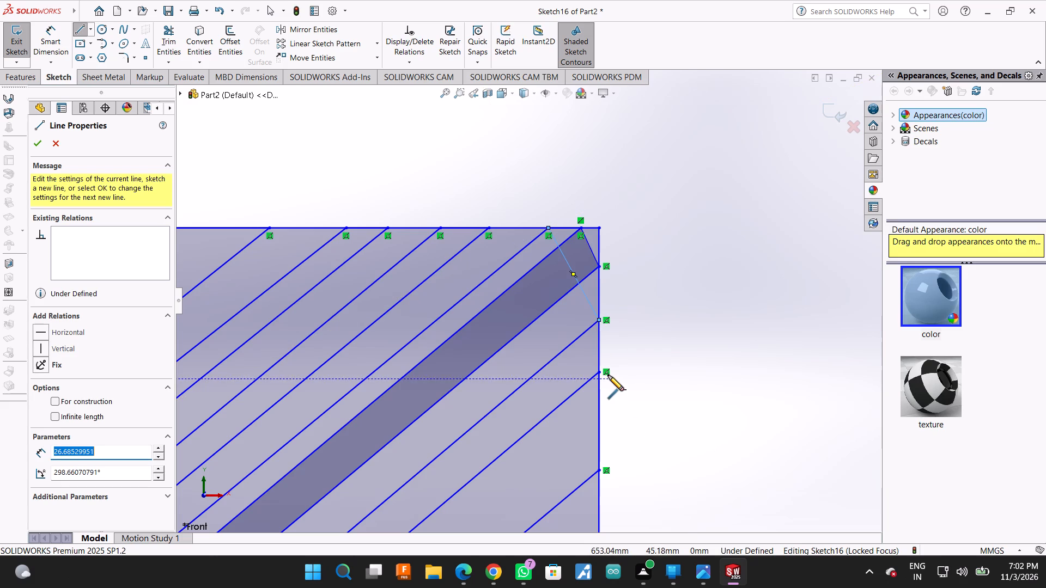
pyautogui.click(600, 372)
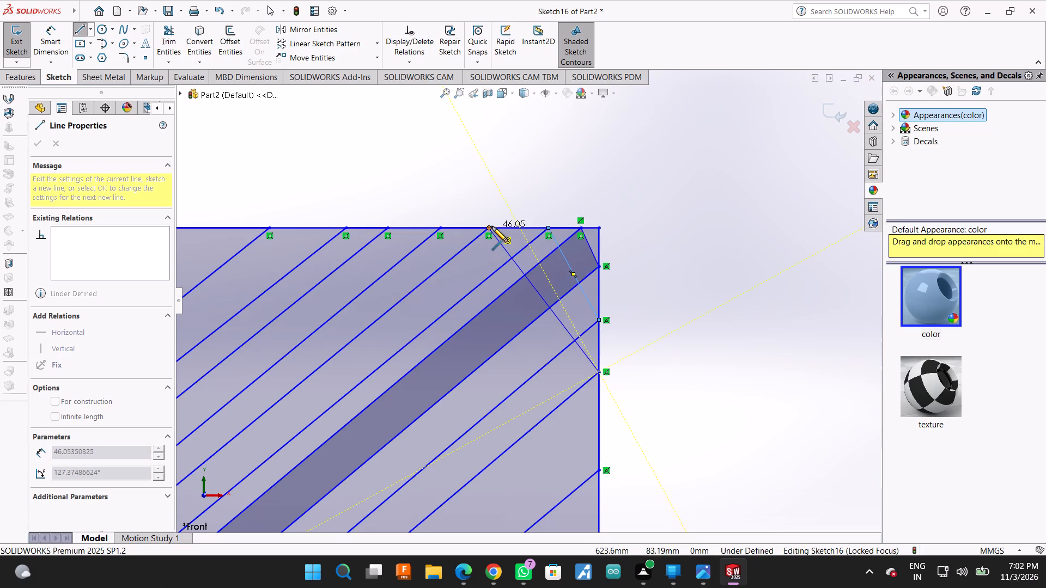
pyautogui.click(492, 226)
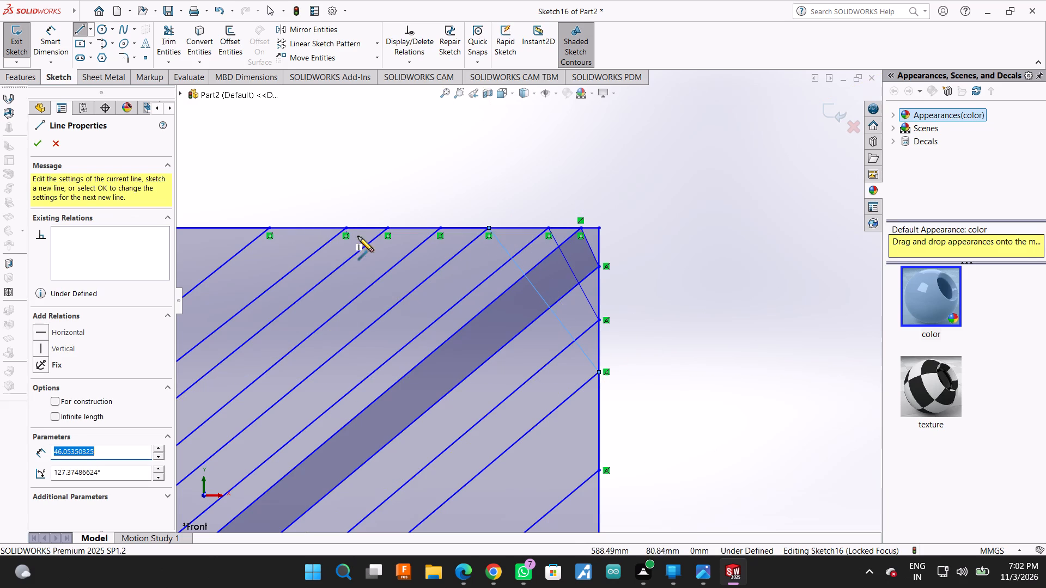
# Draw three separate crossing lines about 73, 95 and 123 mm long, joining the next top-edge diagonal endpoints to successive right-edge endpoints.
pyautogui.click(440, 228)
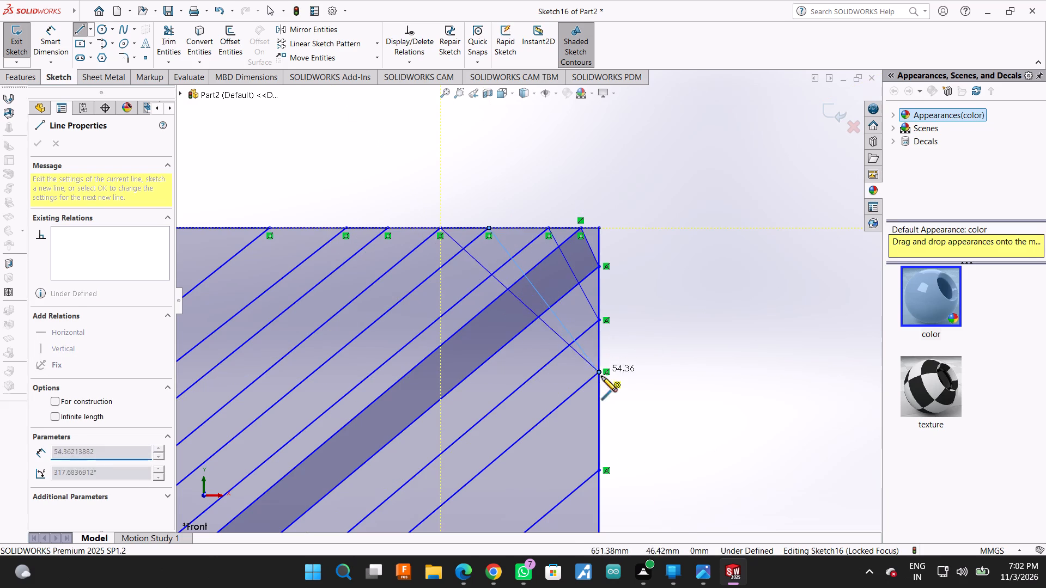
pyautogui.click(601, 473)
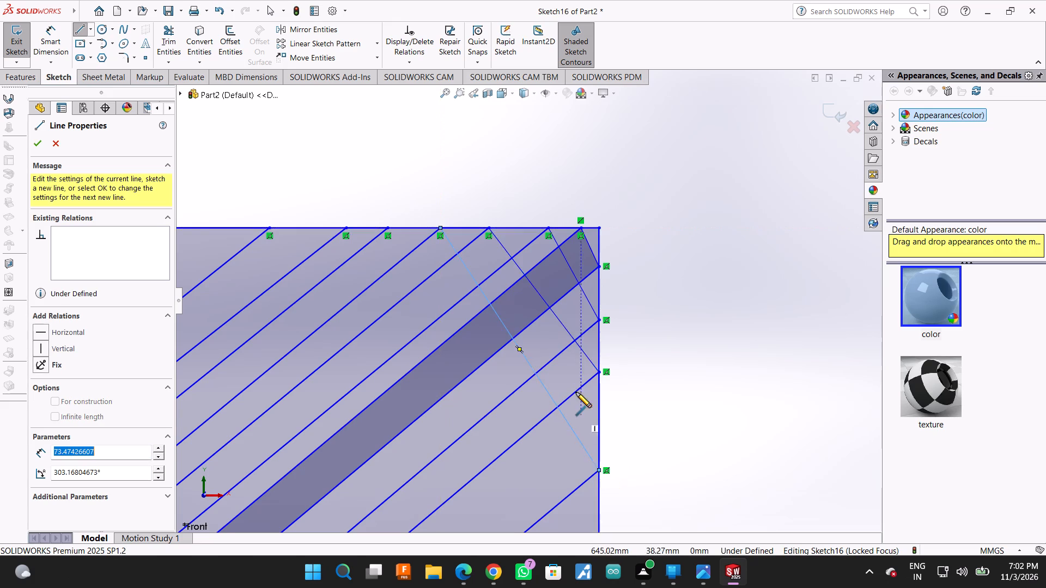
pyautogui.scroll(2, 576, 392)
pyautogui.click(580, 487)
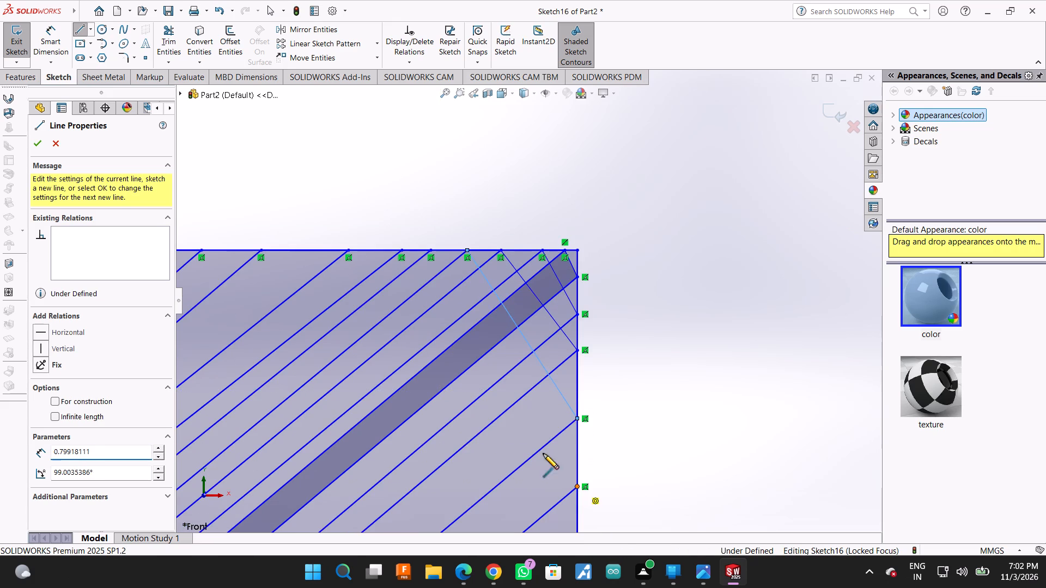
pyautogui.click(467, 249)
pyautogui.click(429, 251)
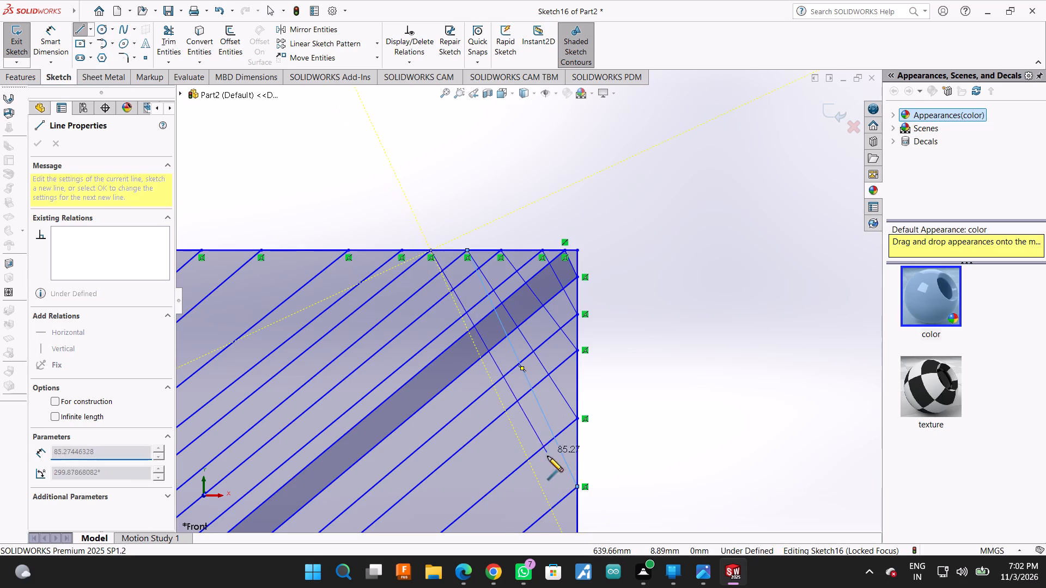
pyautogui.scroll(3, 553, 468)
pyautogui.scroll(-1, 554, 479)
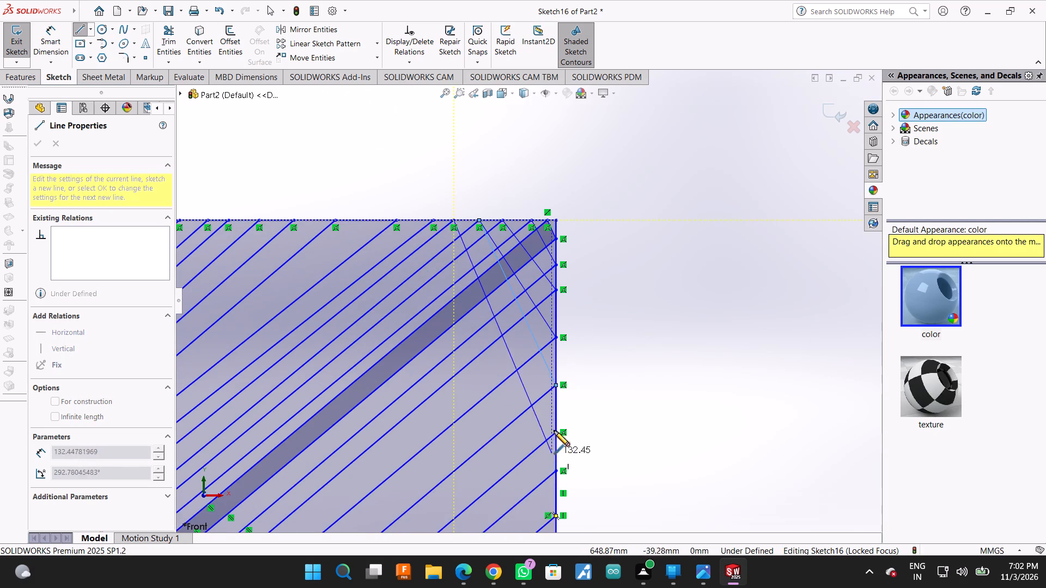
pyautogui.click(555, 430)
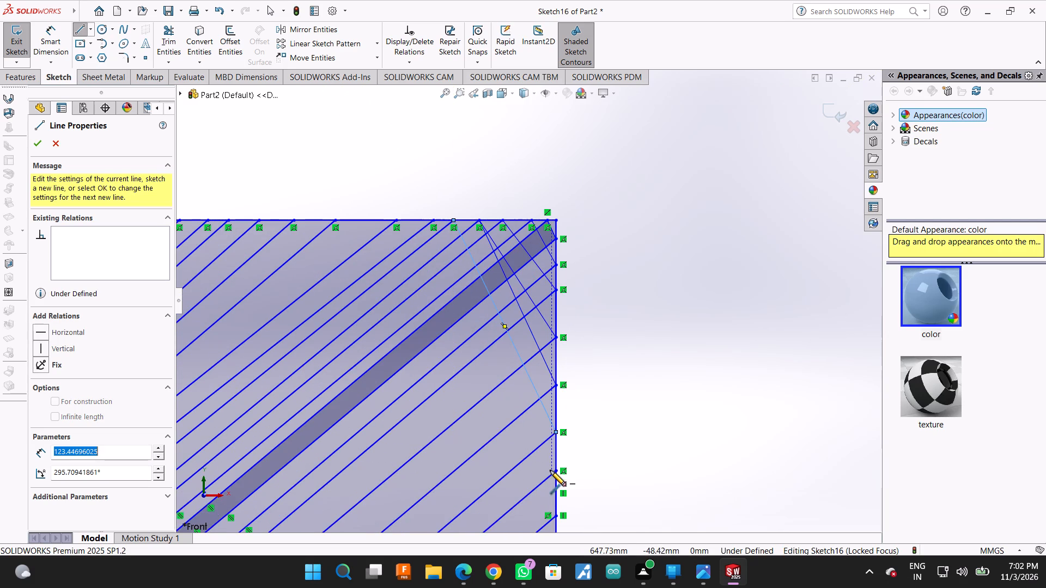
# Add three more separate lines about 146, 176 and 208 mm long between successive top-edge and right-edge diagonal endpoints.
pyautogui.click(556, 470)
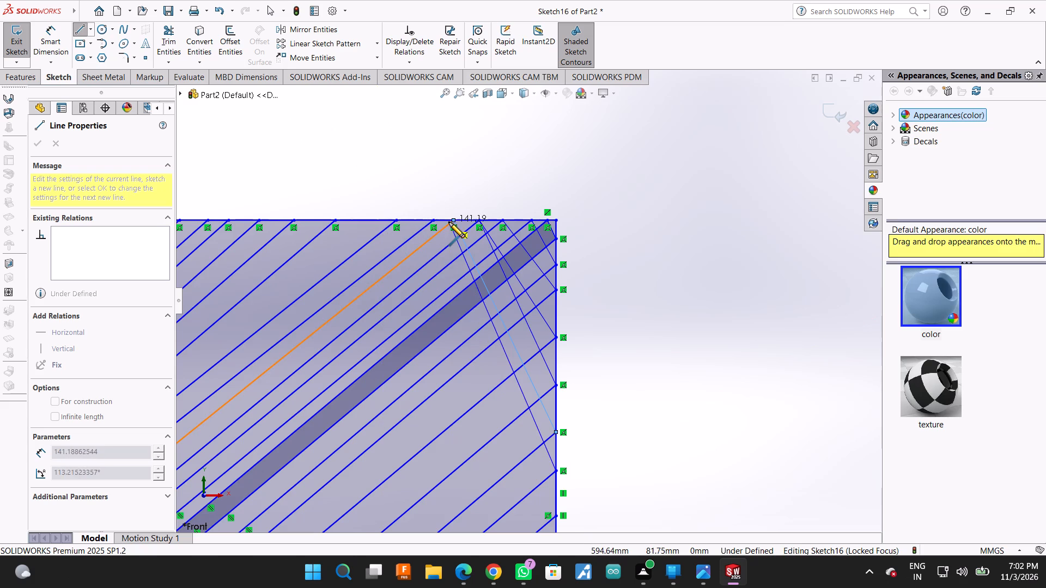
pyautogui.scroll(-1, 469, 304)
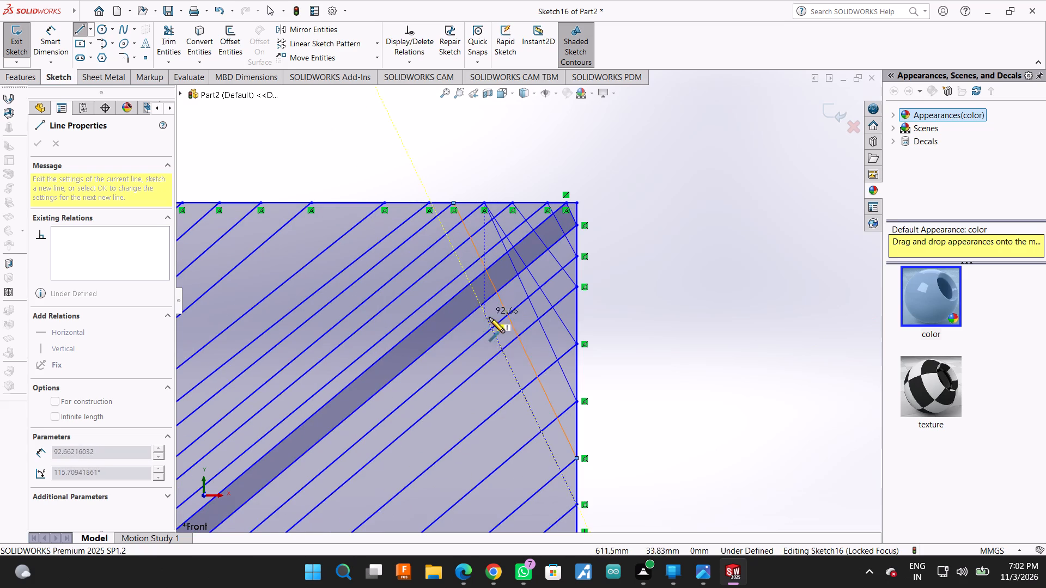
pyautogui.click(428, 201)
pyautogui.click(387, 203)
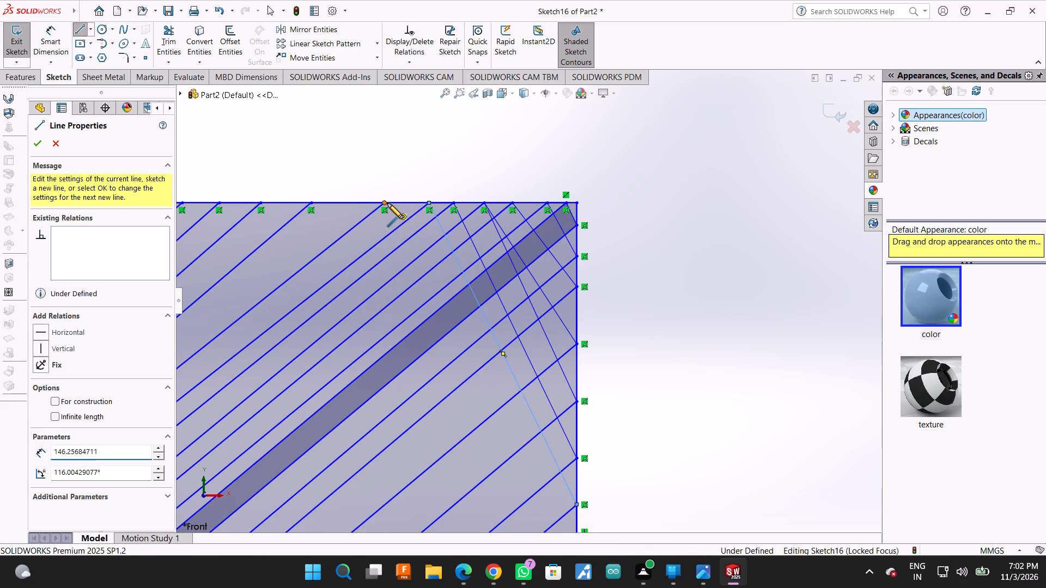
pyautogui.scroll(1, 500, 415)
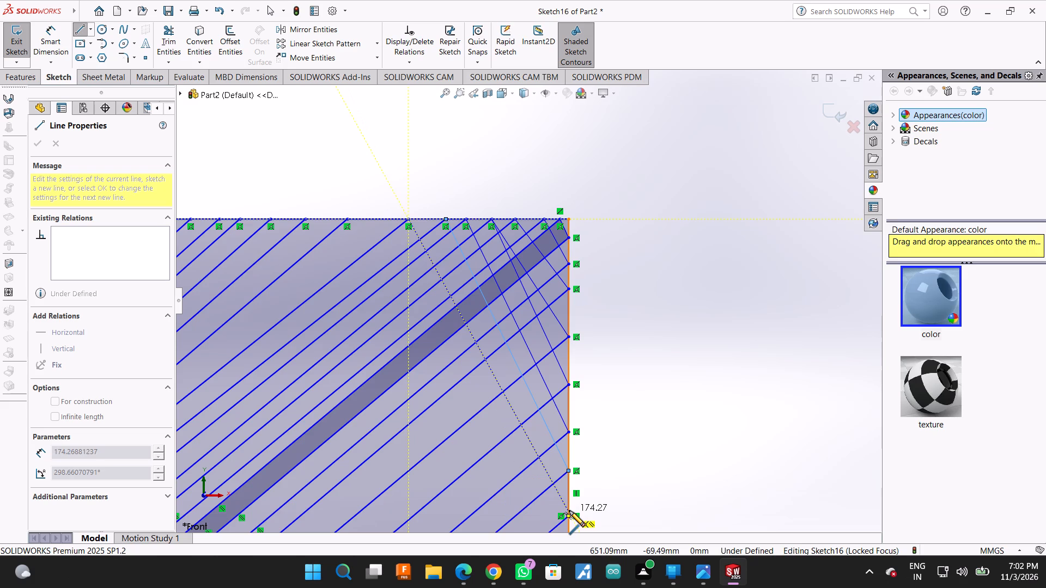
pyautogui.click(569, 518)
pyautogui.scroll(3, 567, 494)
pyautogui.scroll(-1, 560, 478)
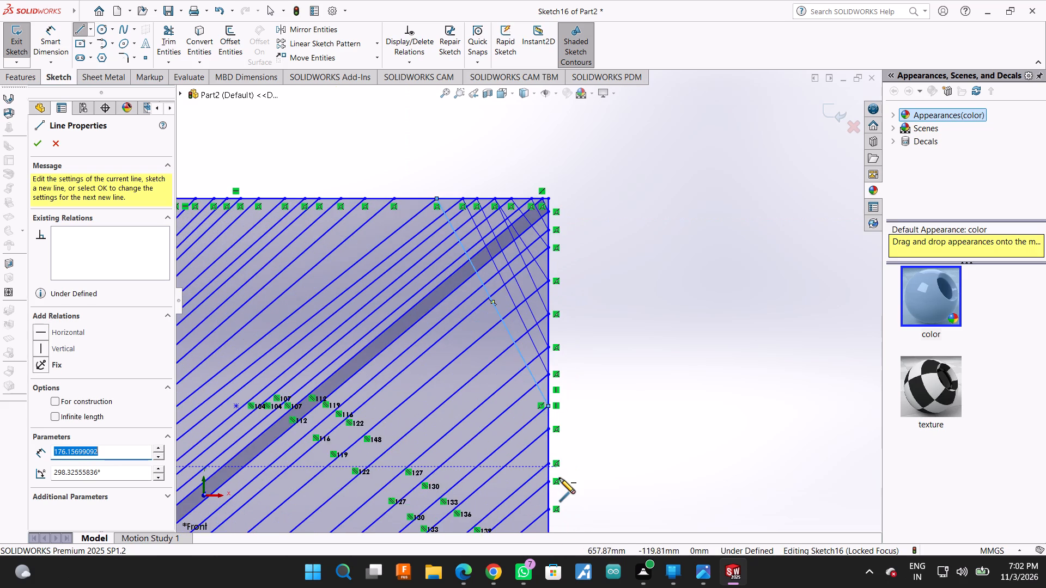
pyautogui.click(548, 427)
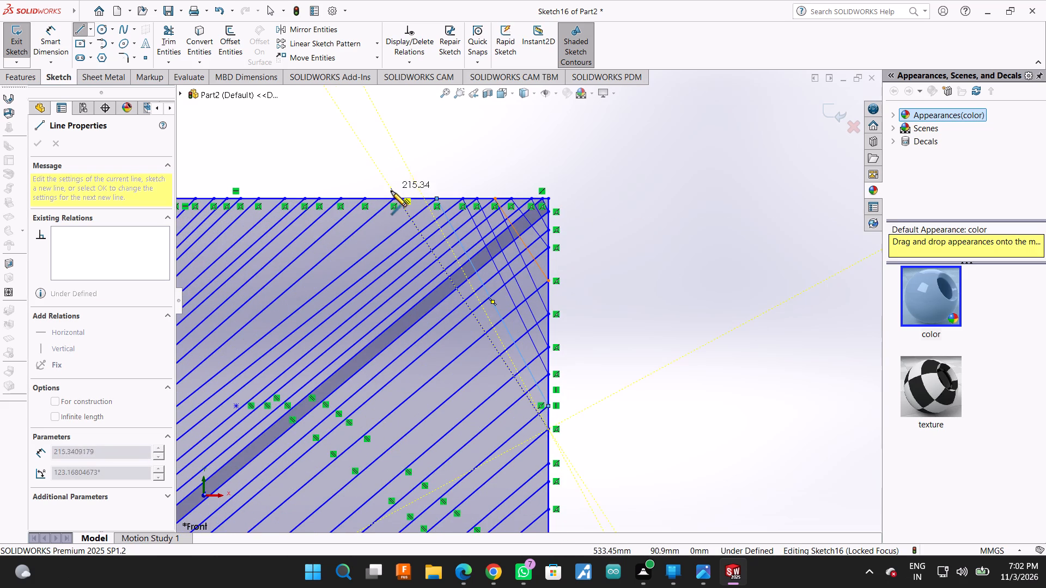
pyautogui.click(393, 199)
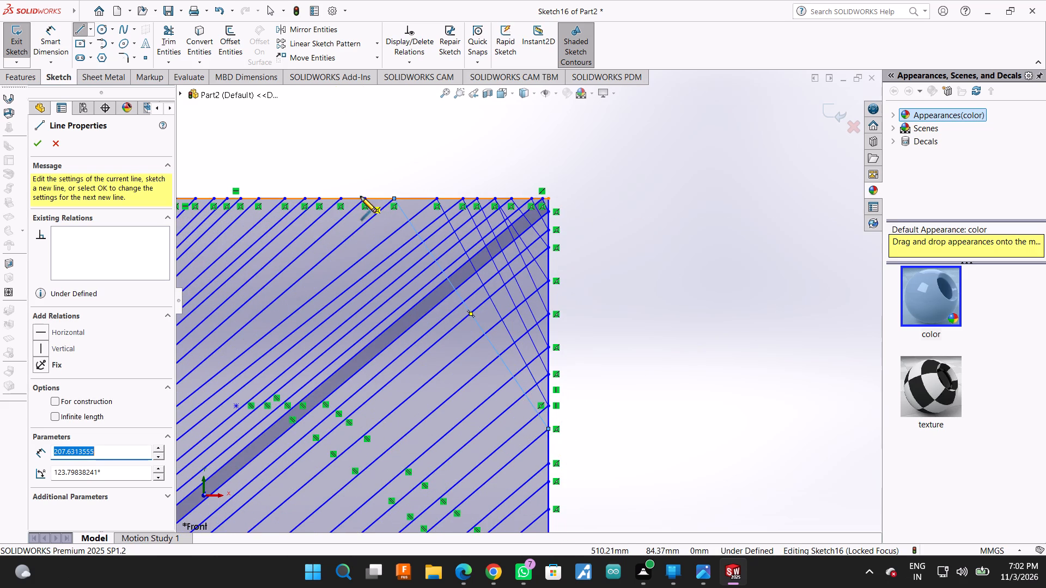
# Continue the crossing hatch with three lines about 241, 263 and 289 mm long between the next top-edge and right-edge diagonal endpoints.
pyautogui.click(365, 198)
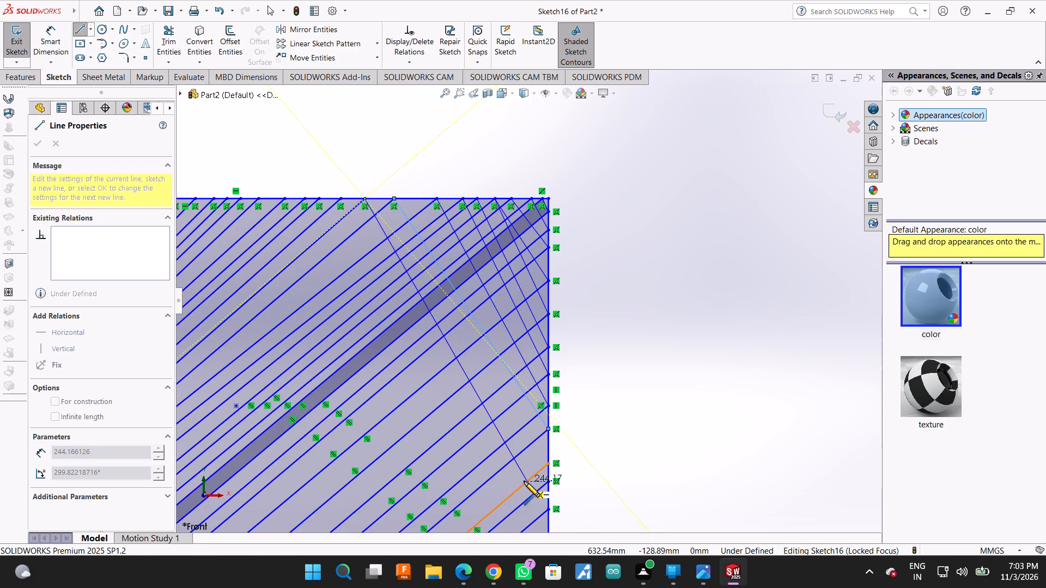
pyautogui.click(548, 462)
pyautogui.scroll(3, 530, 413)
pyautogui.scroll(-4, 557, 407)
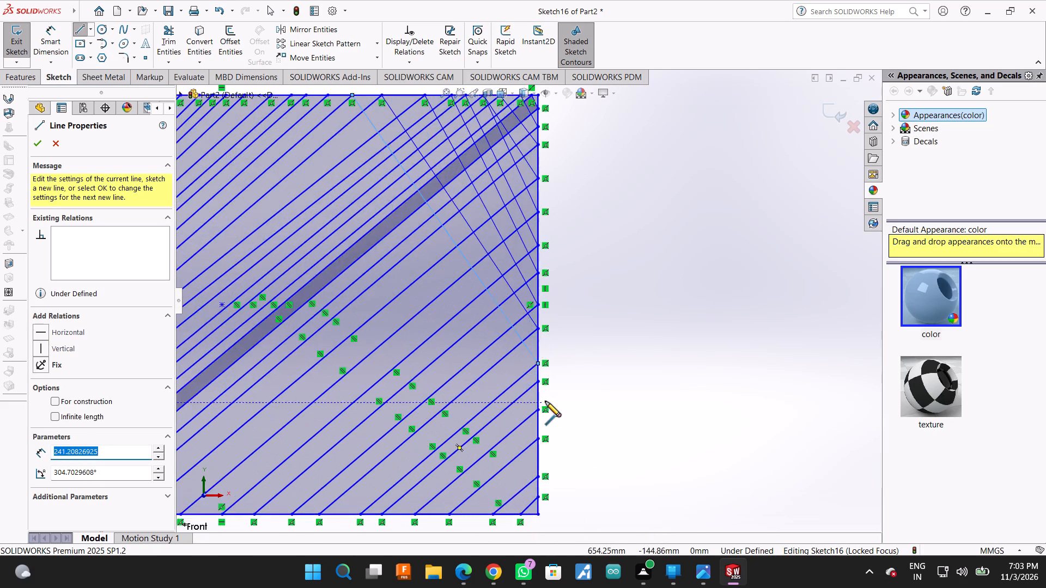
pyautogui.scroll(-1, 545, 401)
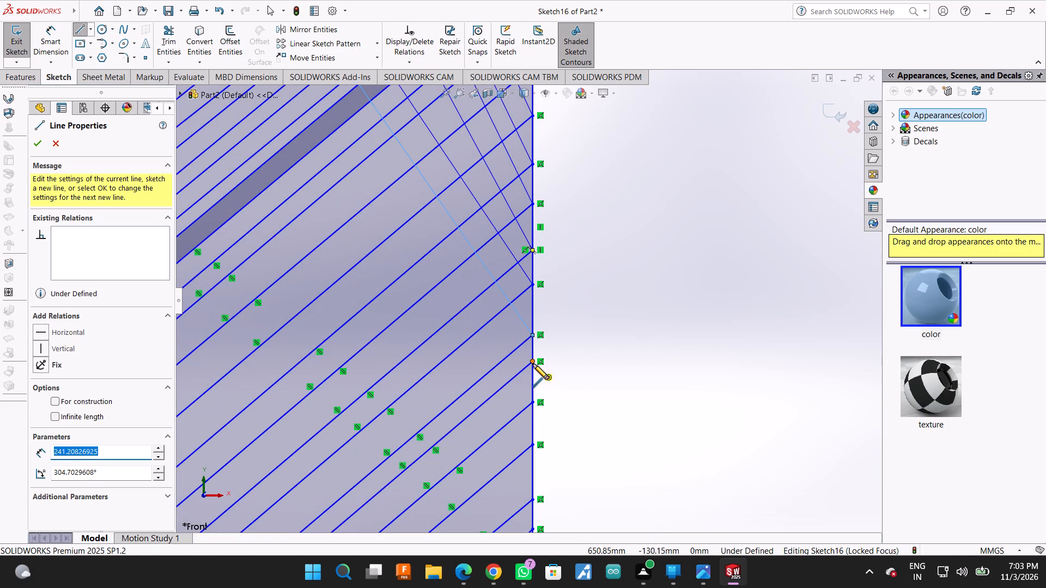
pyautogui.click(533, 364)
pyautogui.scroll(3, 533, 364)
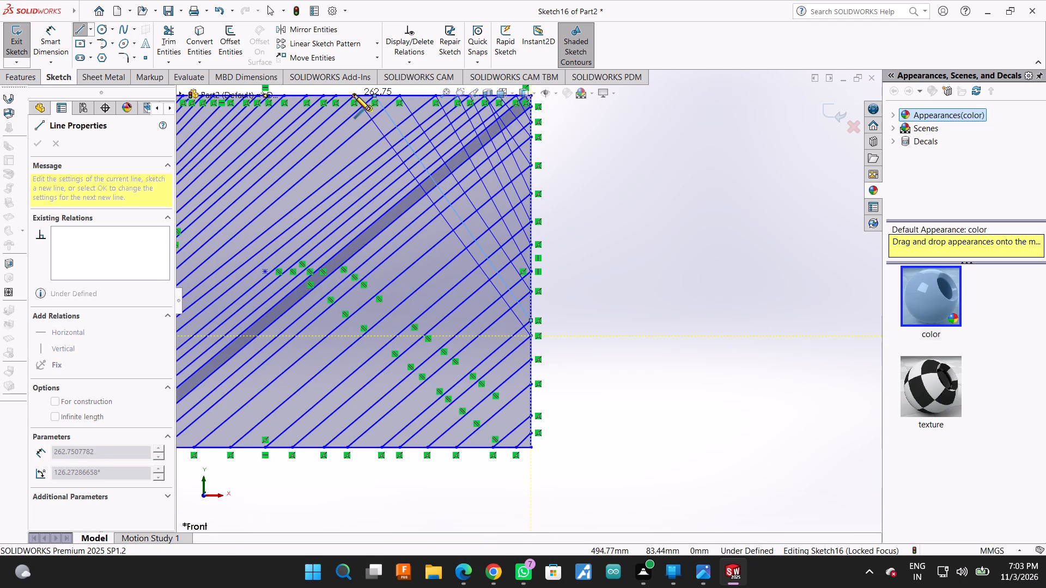
pyautogui.click(354, 95)
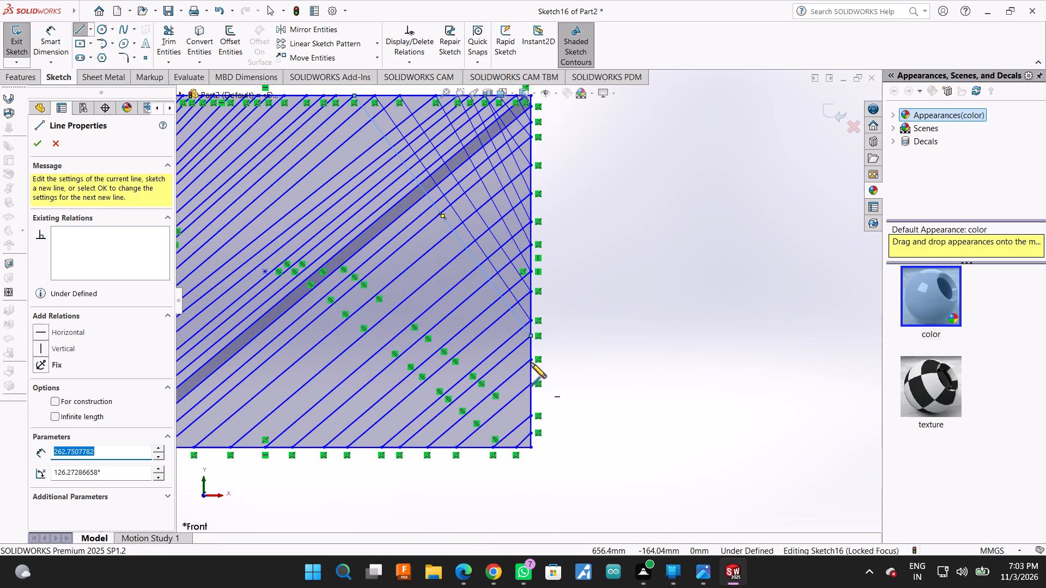
pyautogui.click(532, 359)
pyautogui.scroll(-2, 435, 203)
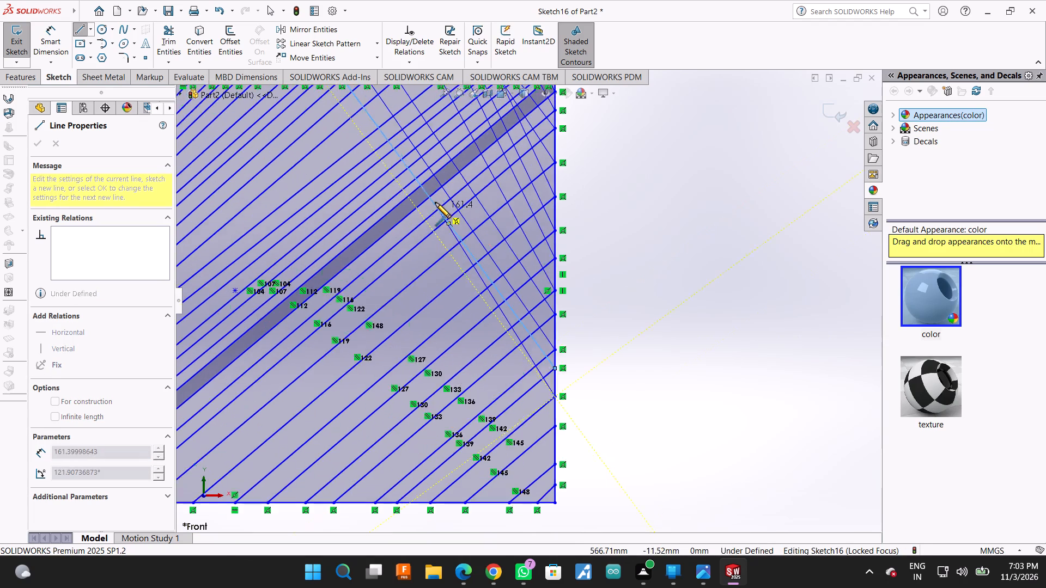
pyautogui.scroll(1, 435, 203)
pyautogui.click(338, 97)
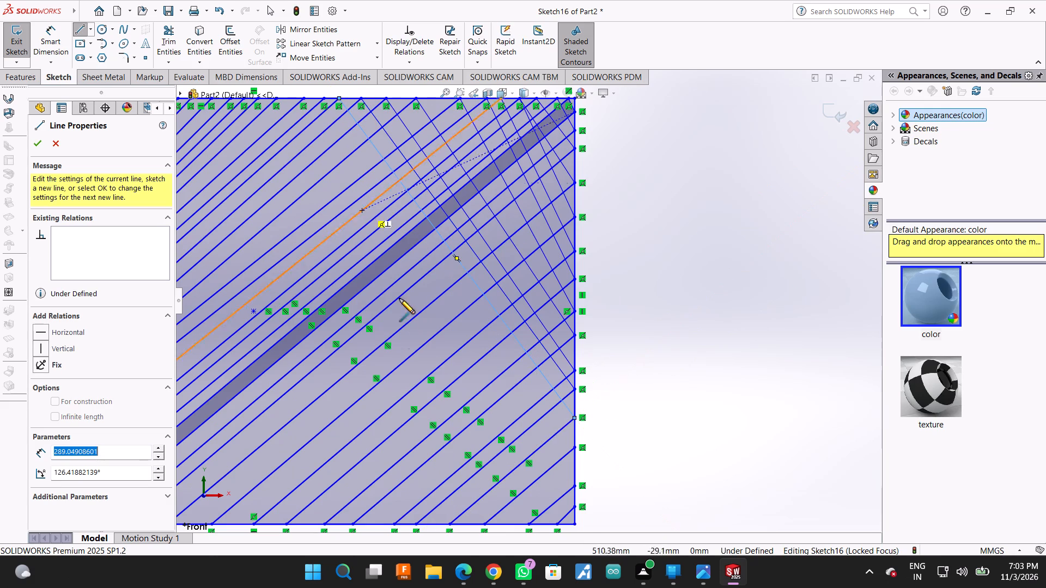
# Draw three crossing lines about 313, 344 and 368 mm long from the last right-edge diagonal endpoints to the next top-edge endpoints.
pyautogui.click(573, 446)
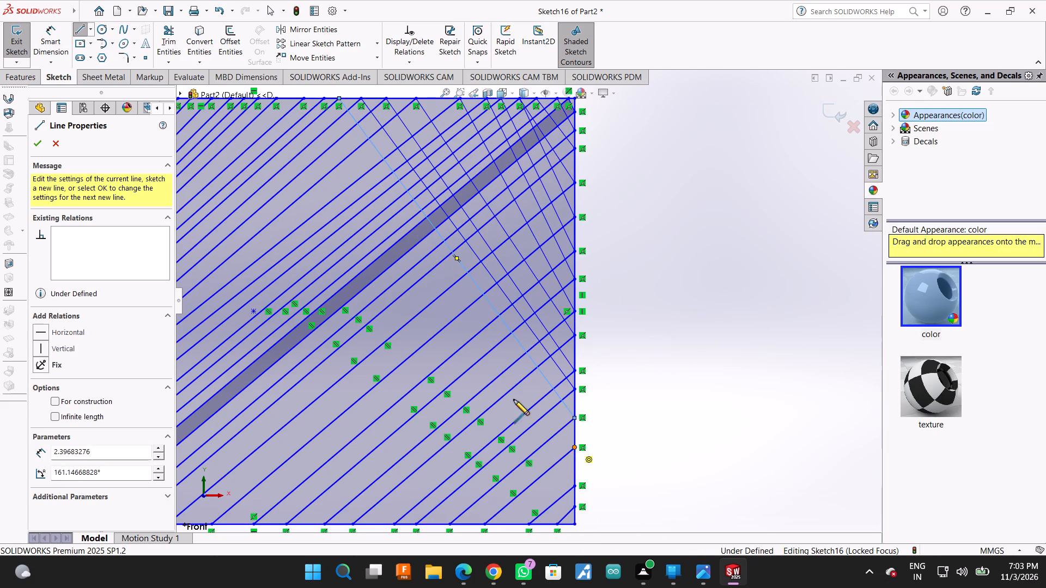
pyautogui.click(321, 98)
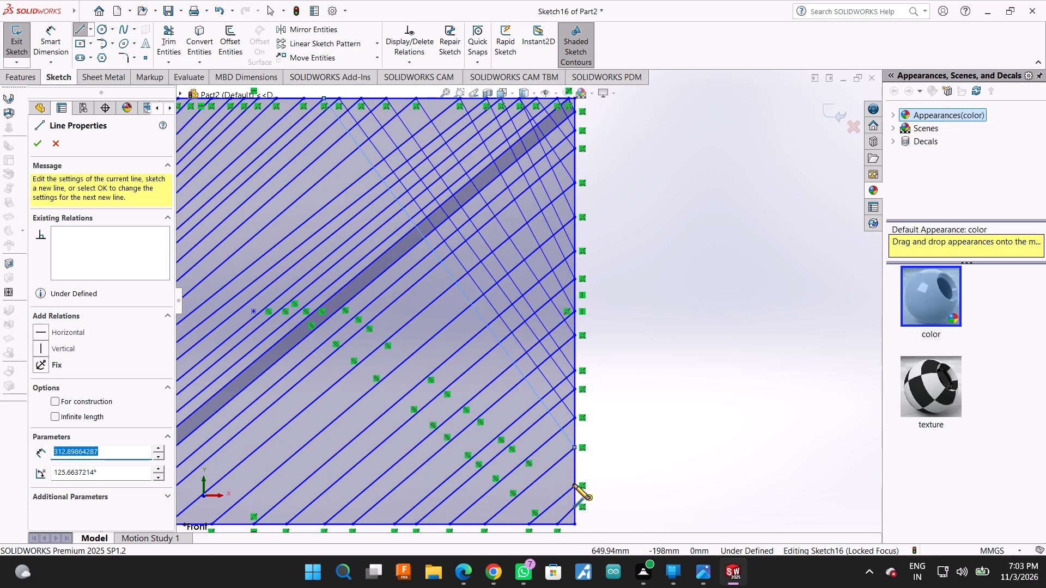
pyautogui.click(574, 487)
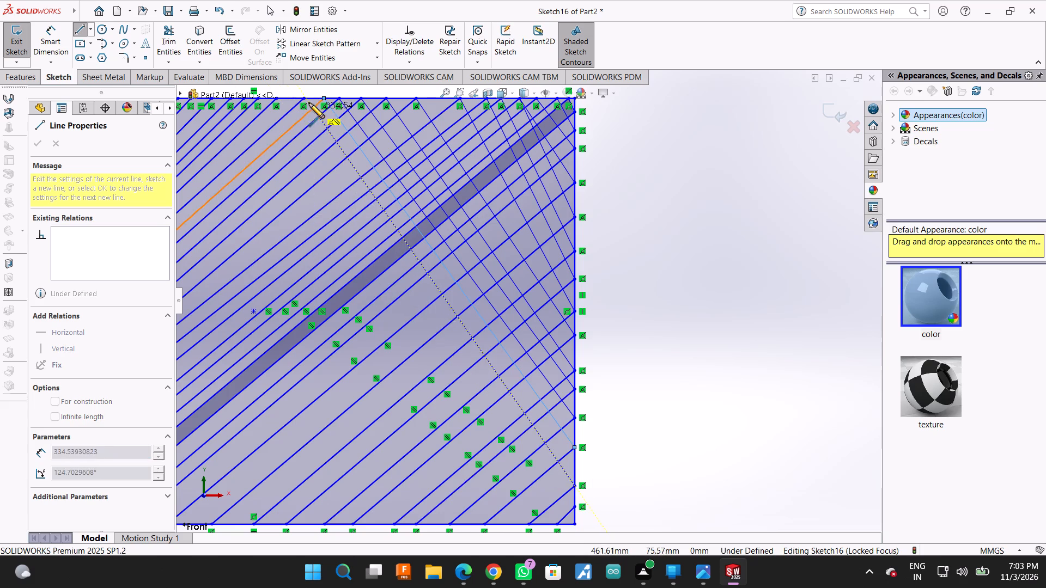
pyautogui.click(302, 99)
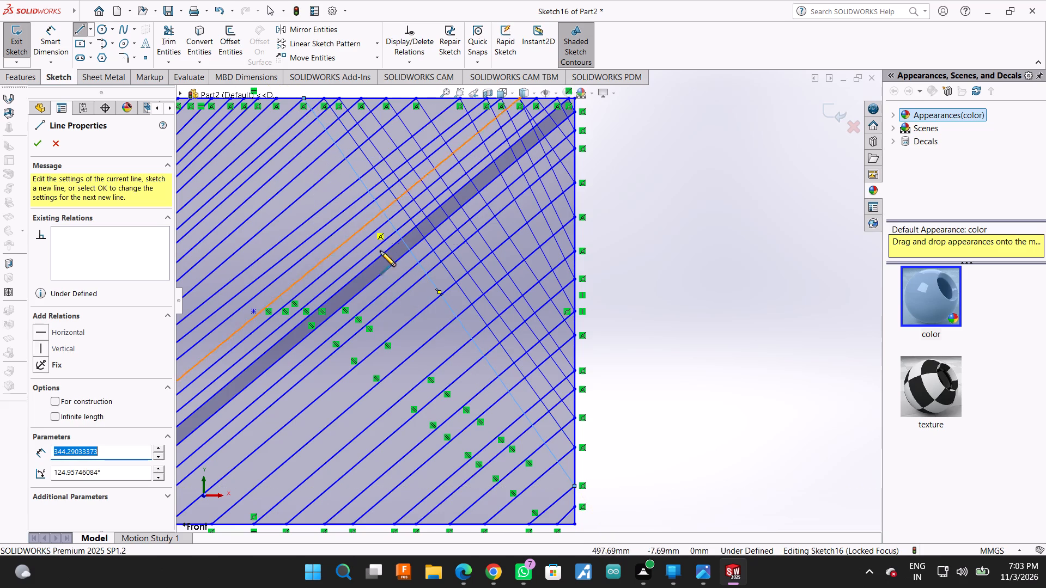
pyautogui.scroll(1, 529, 390)
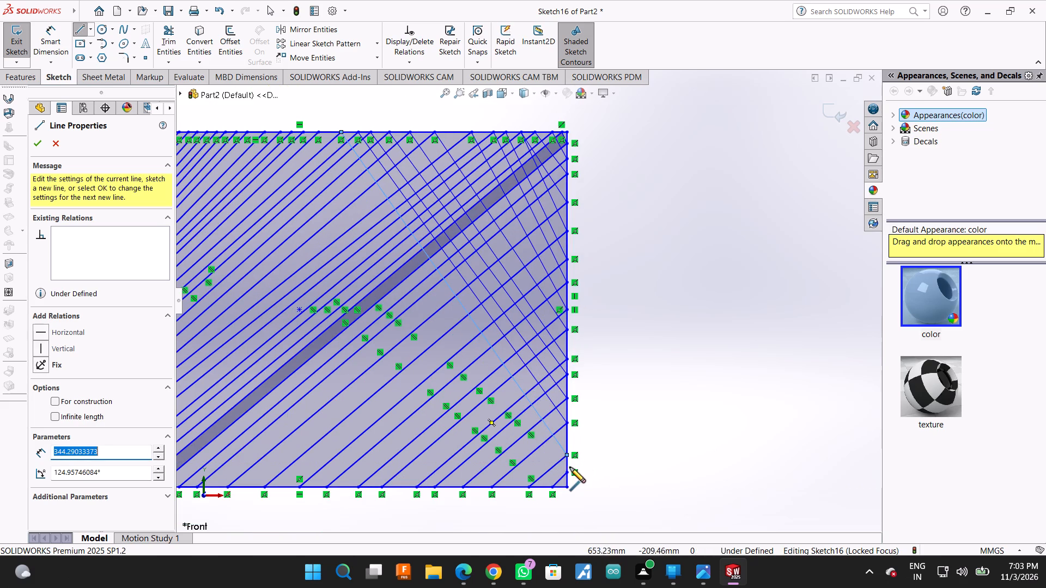
pyautogui.click(567, 471)
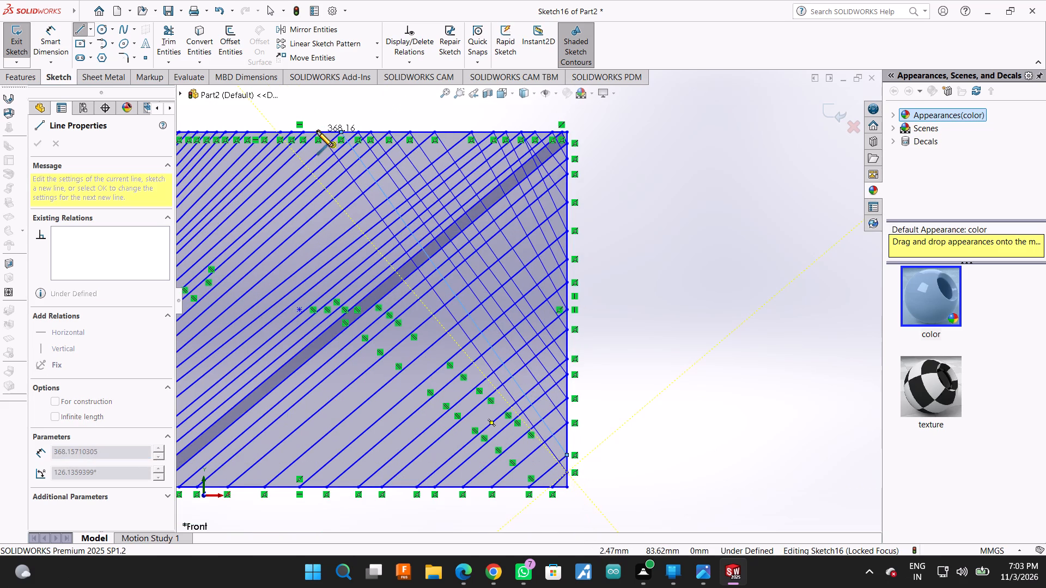
pyautogui.click(317, 131)
# Draw a line about 379 mm long from the bottom-edge diagonal endpoint nearest the lower-right corner to the next top-edge endpoint.
pyautogui.scroll(3, 418, 343)
pyautogui.scroll(-2, 482, 419)
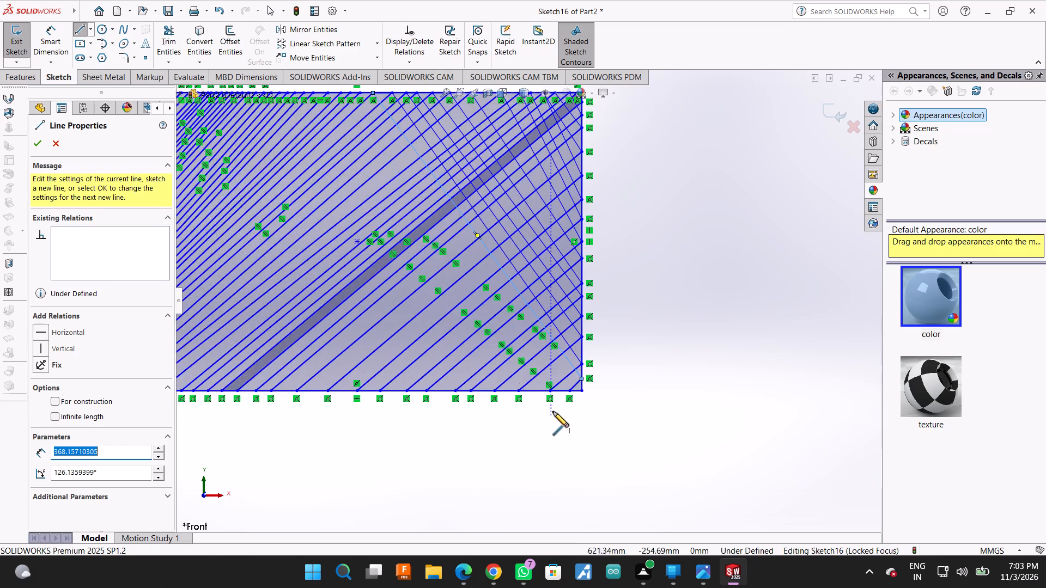
pyautogui.scroll(-2, 551, 404)
pyautogui.click(575, 374)
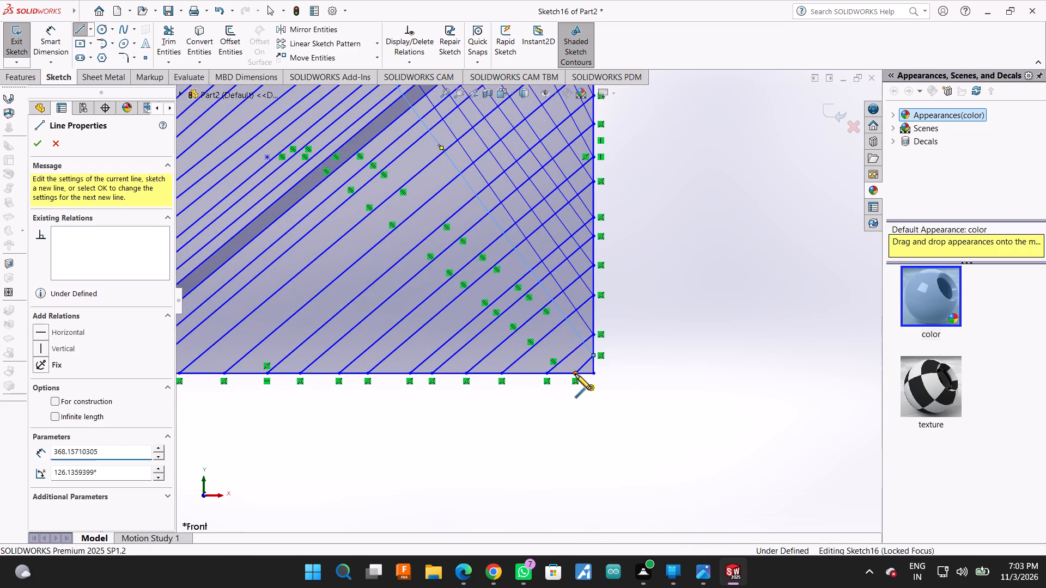
pyautogui.scroll(2, 544, 369)
pyautogui.scroll(3, 500, 318)
pyautogui.scroll(-5, 368, 183)
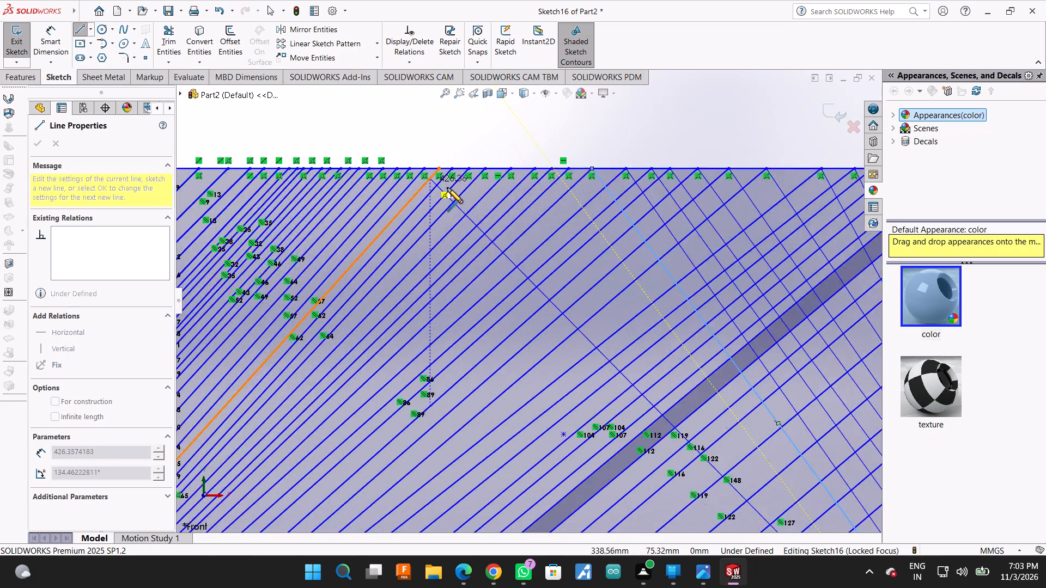
pyautogui.scroll(-3, 447, 188)
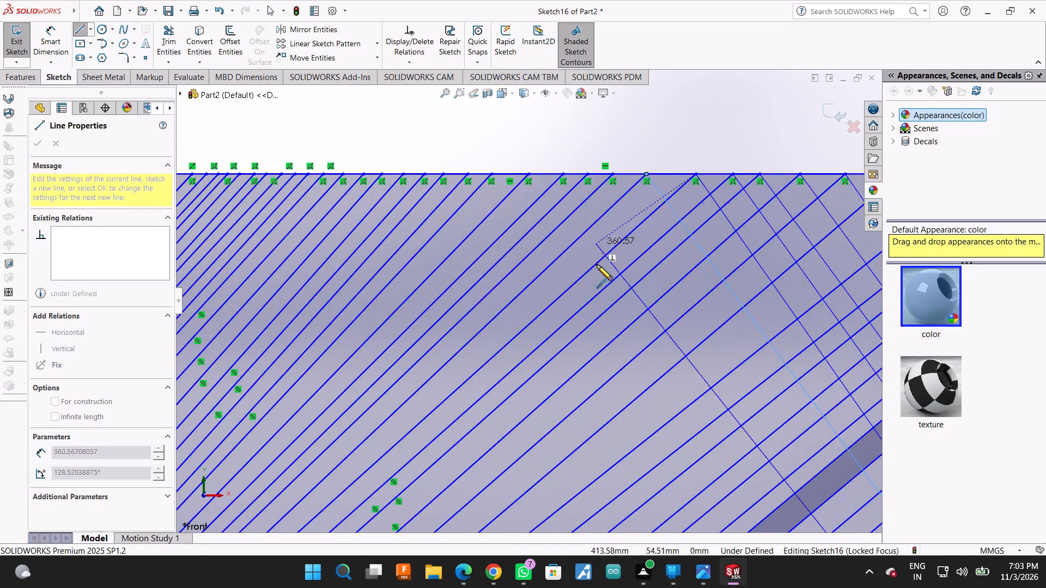
pyautogui.click(611, 174)
# Draw a line about 373 mm long from the next top-edge diagonal endpoint to the second bottom-edge endpoint from the lower-right corner.
pyautogui.click(590, 172)
pyautogui.scroll(2, 622, 222)
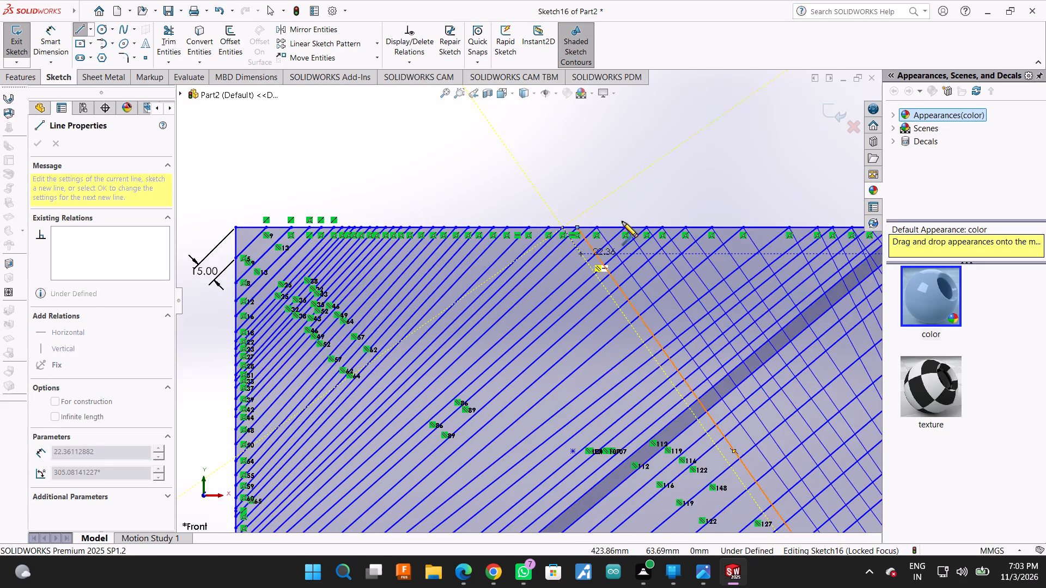
pyautogui.scroll(4, 622, 222)
pyautogui.scroll(-1, 647, 390)
pyautogui.scroll(1, 653, 473)
pyautogui.scroll(-3, 656, 488)
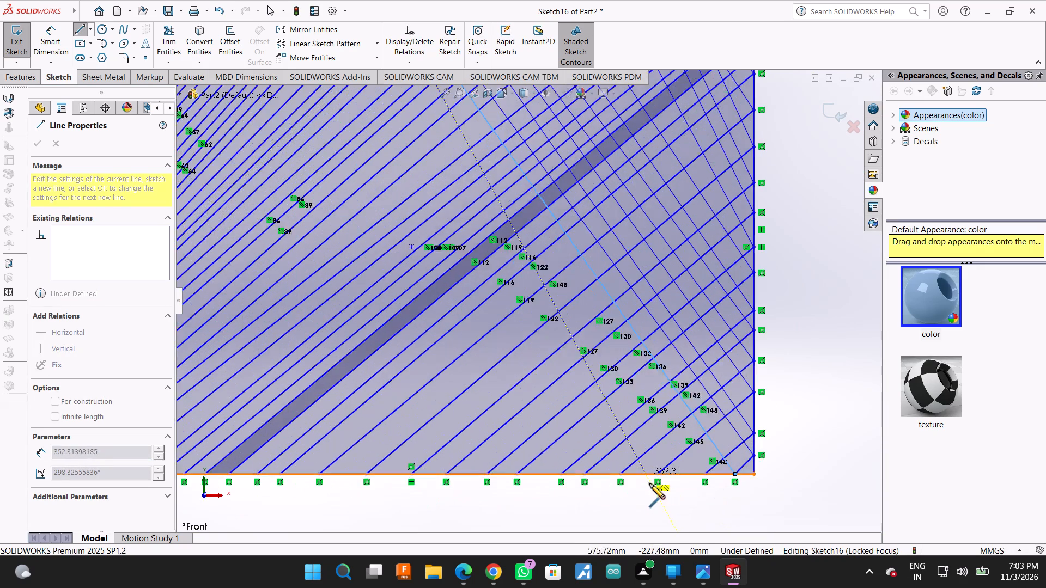
pyautogui.scroll(-1, 649, 483)
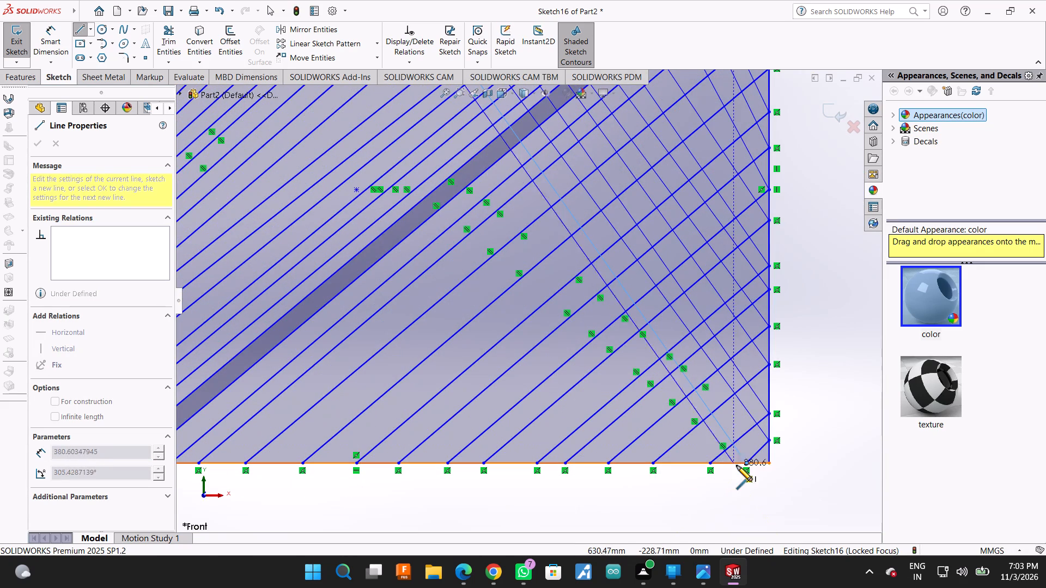
pyautogui.click(709, 463)
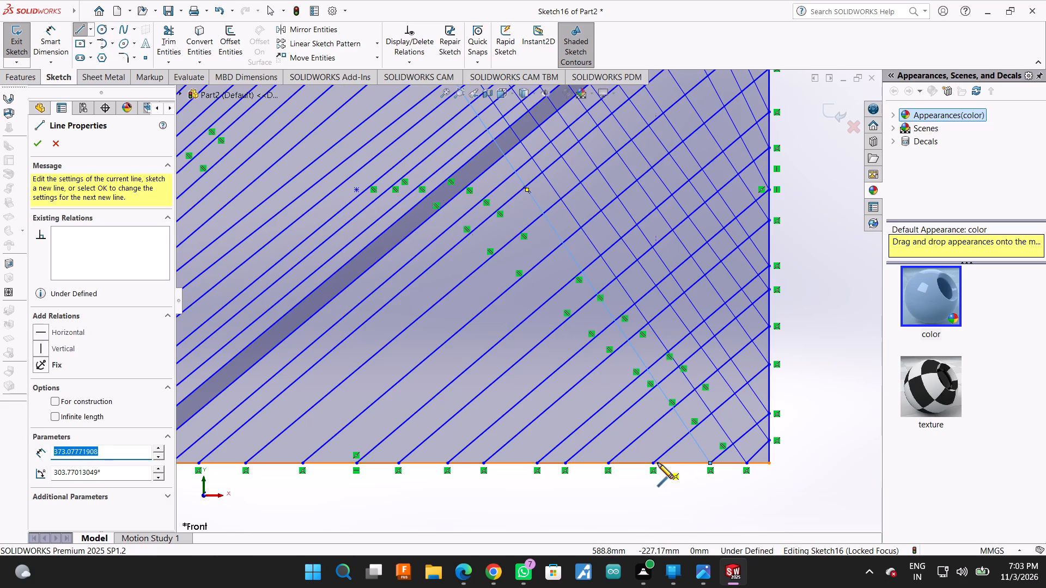
# Continue the crossing hatch with lines about 361 and 355 mm long joining the third and fourth bottom-edge endpoints to the next top-edge endpoints.
pyautogui.click(651, 463)
pyautogui.scroll(5, 651, 463)
pyautogui.scroll(-9, 464, 144)
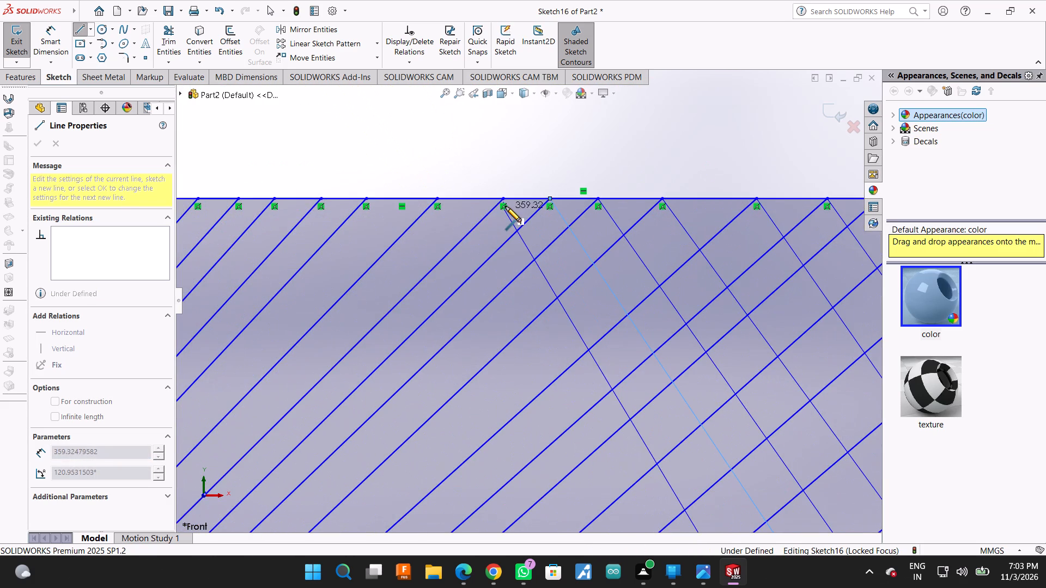
pyautogui.click(503, 199)
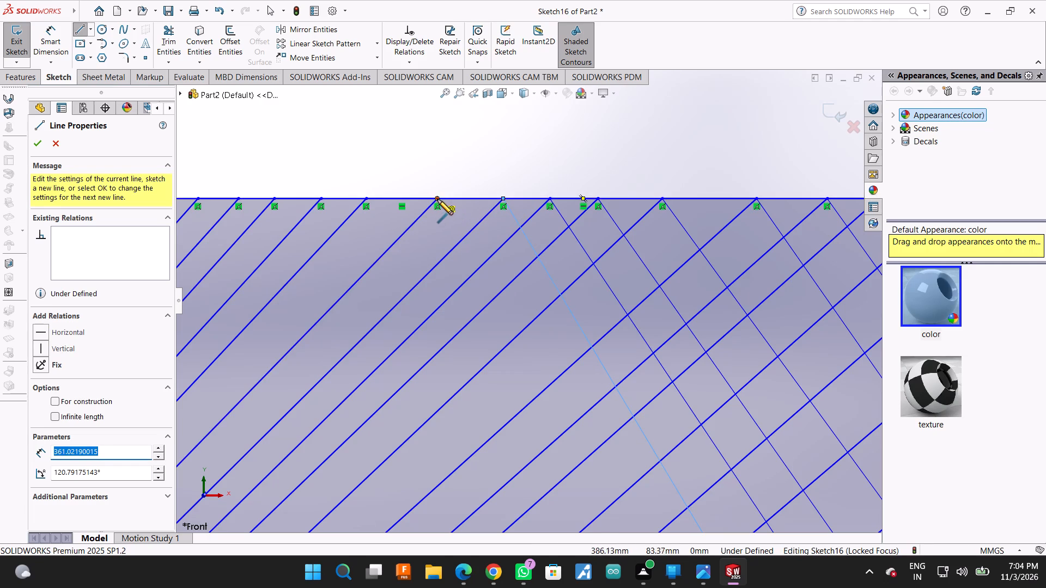
pyautogui.click(437, 200)
pyautogui.scroll(10, 453, 243)
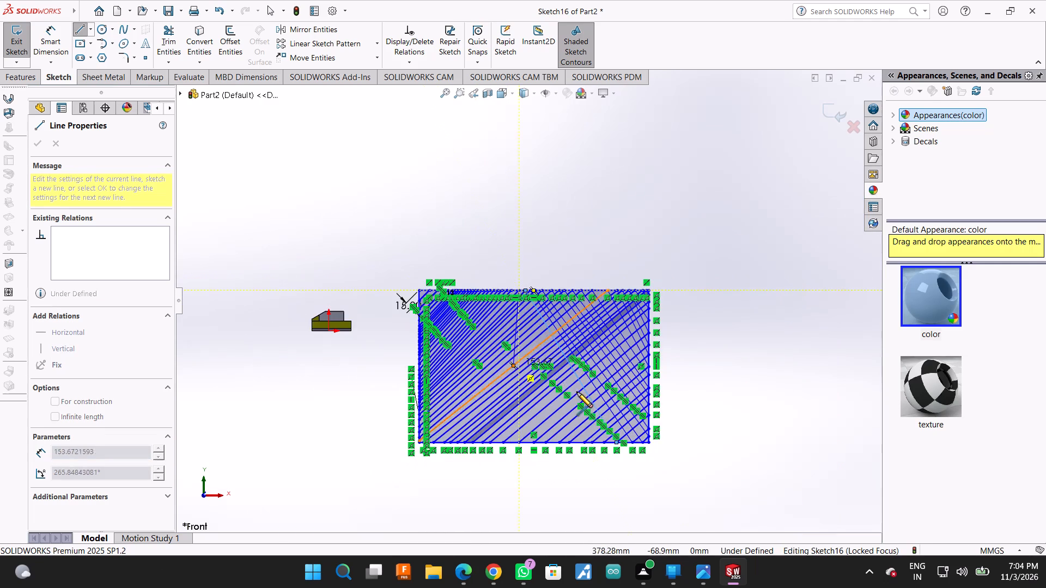
pyautogui.scroll(-9, 583, 412)
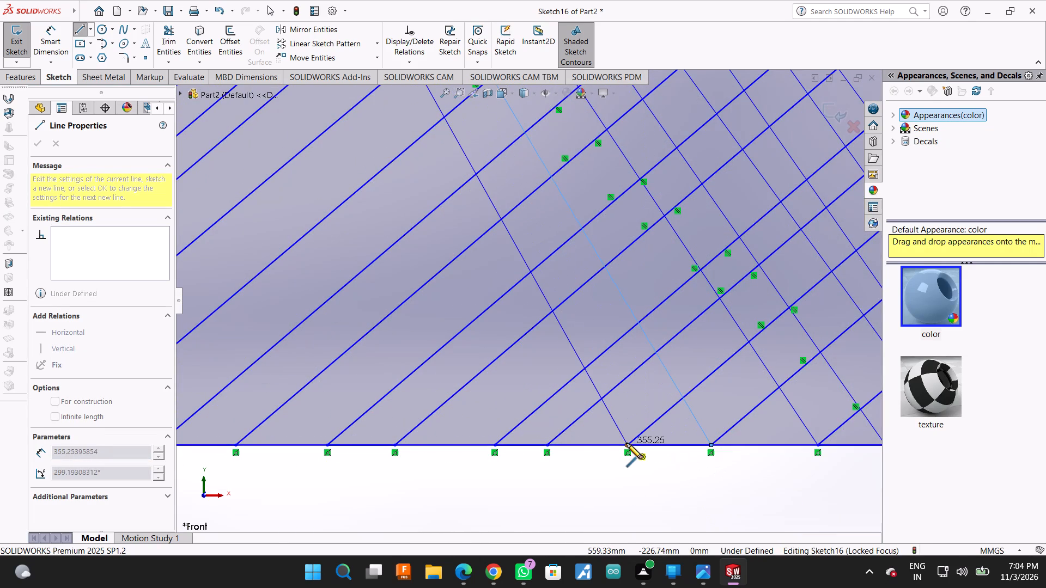
pyautogui.click(627, 443)
# Continue along the bottom edge to the fifth diagonal endpoint and draw a line about 351 mm long to the next top-edge endpoint.
pyautogui.click(550, 446)
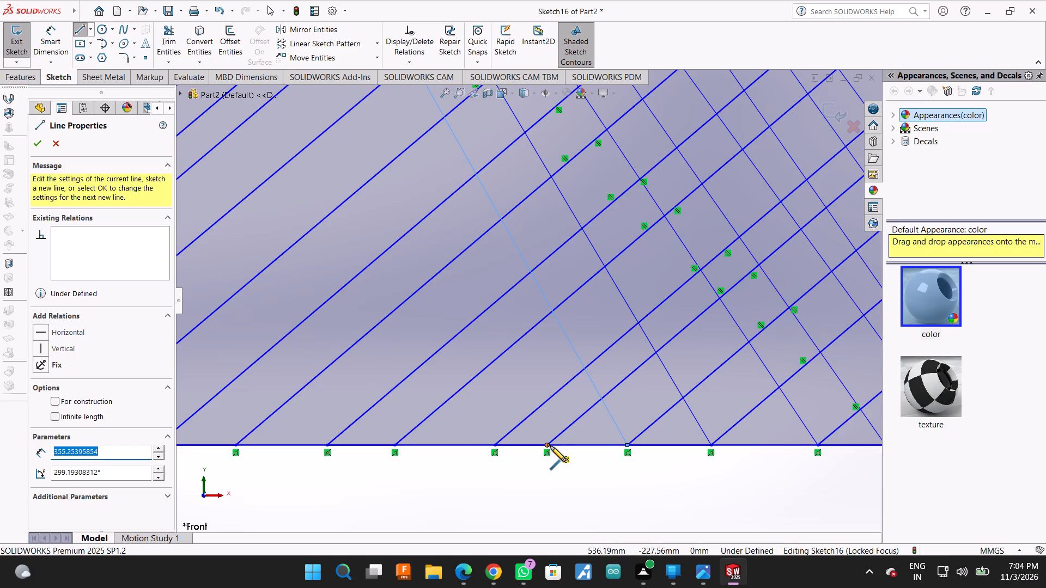
pyautogui.scroll(7, 550, 446)
pyautogui.scroll(-2, 436, 83)
pyautogui.scroll(-2, 439, 149)
pyautogui.scroll(4, 440, 71)
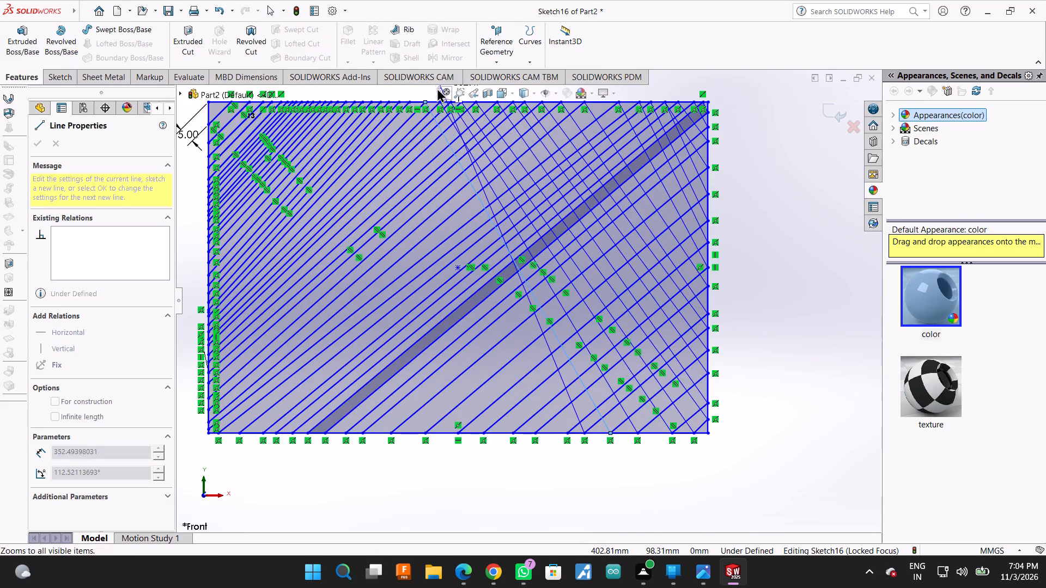
pyautogui.scroll(3, 434, 76)
pyautogui.scroll(4, 310, 42)
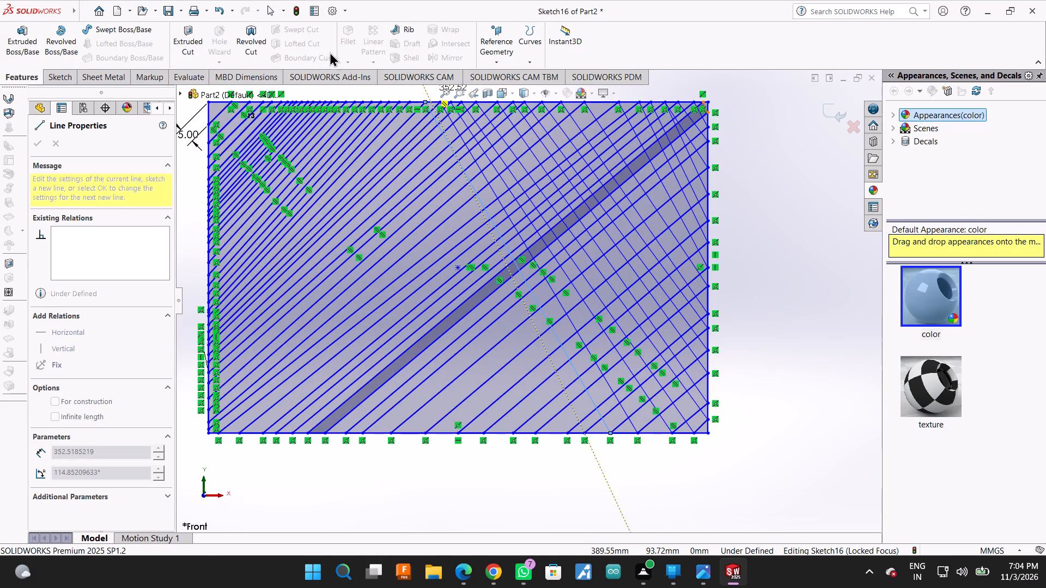
pyautogui.scroll(2, 340, 62)
pyautogui.scroll(3, 472, 150)
pyautogui.scroll(-2, 473, 148)
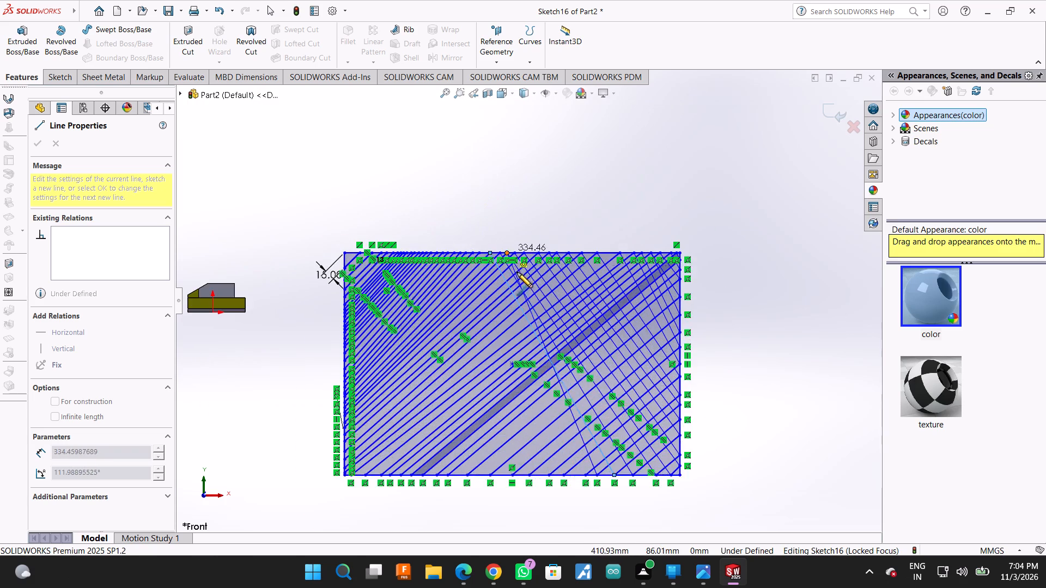
pyautogui.scroll(-7, 517, 273)
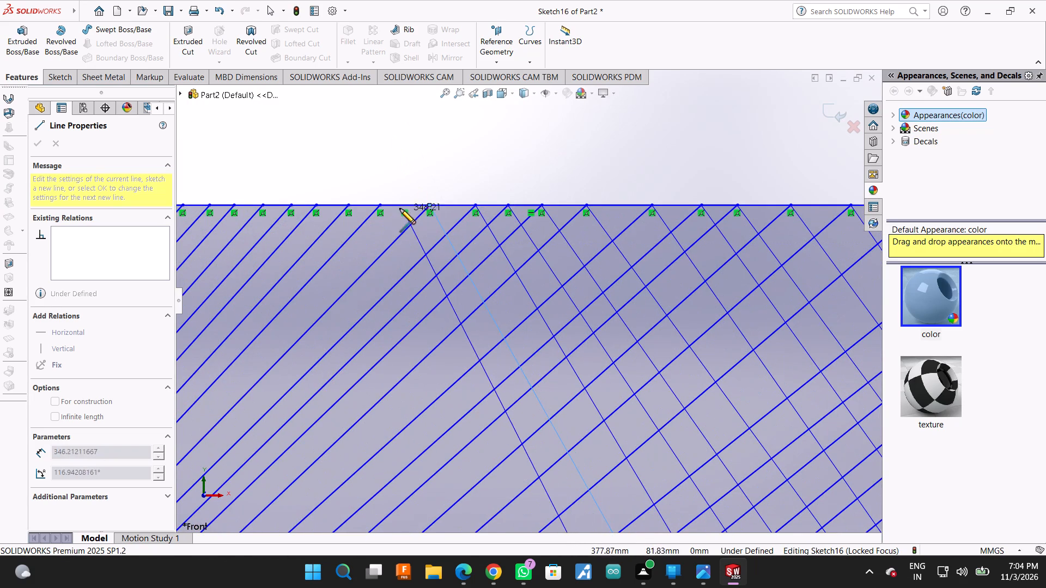
pyautogui.click(379, 205)
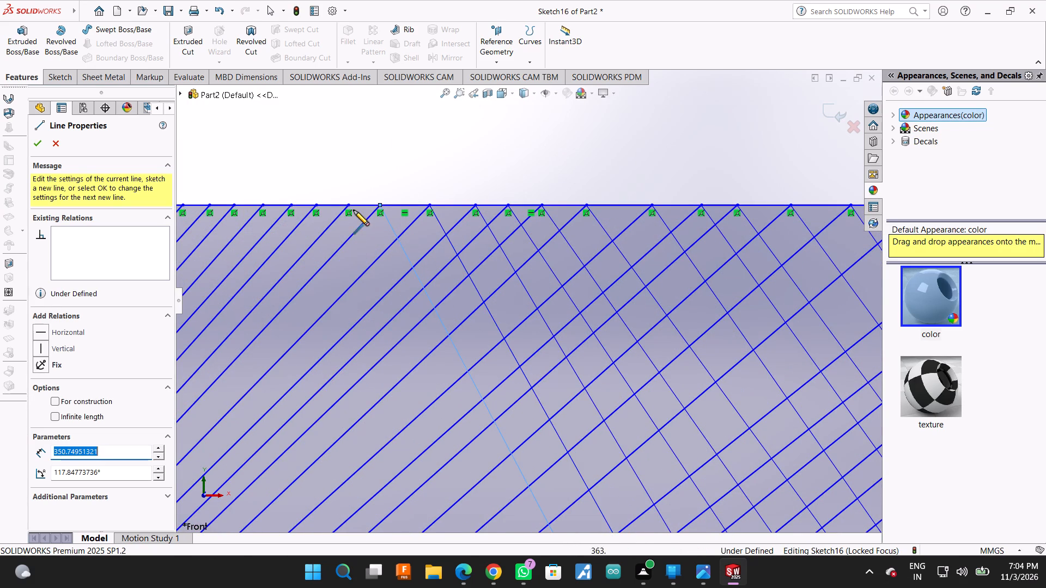
# Draw a line about 347 mm long from the next top-edge endpoint to the sixth bottom-edge endpoint, plus a 30 mm segment along the bottom edge.
pyautogui.click(350, 205)
pyautogui.scroll(7, 397, 227)
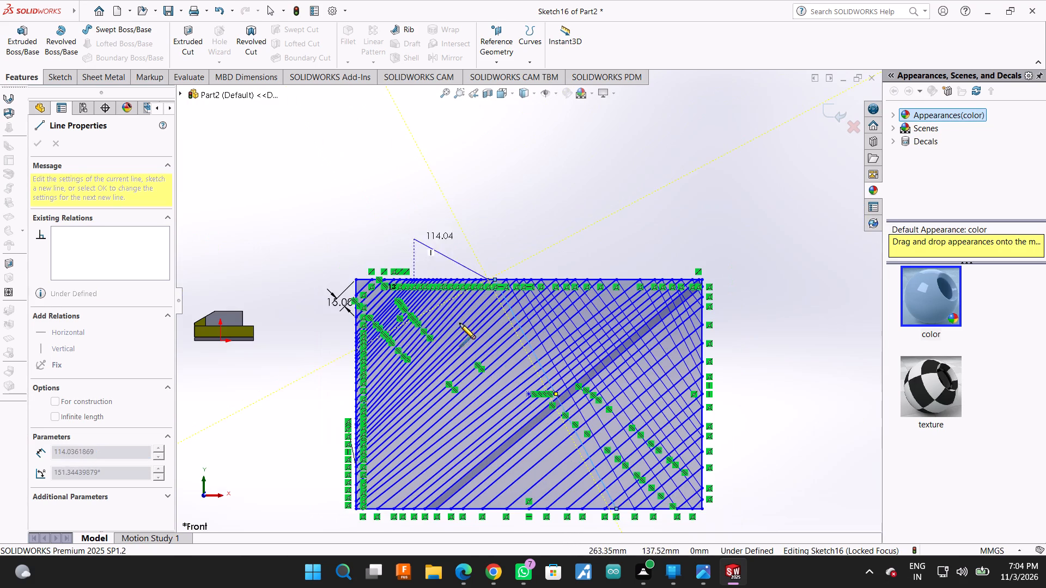
pyautogui.scroll(-4, 583, 498)
pyautogui.scroll(-3, 636, 502)
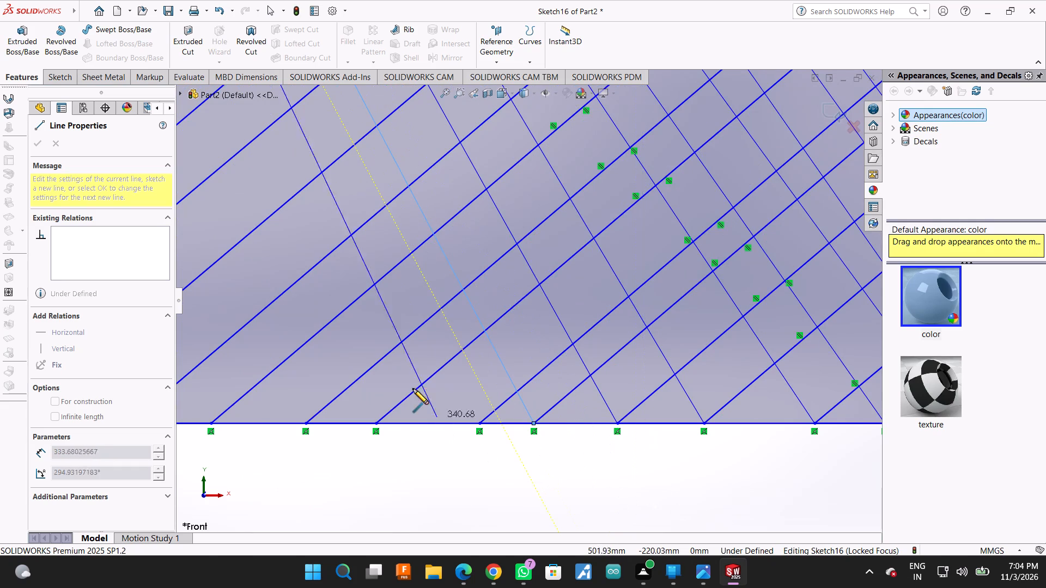
pyautogui.click(480, 424)
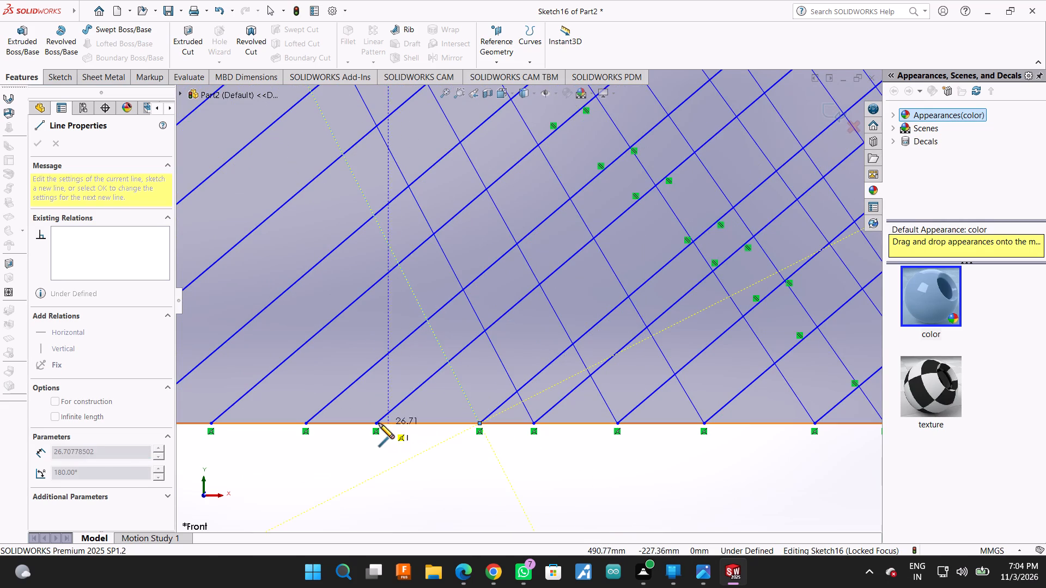
pyautogui.click(377, 423)
# Draw a crossing line about 339 mm long from the next top-edge diagonal endpoint to the seventh bottom-edge endpoint from the lower-right corner.
pyautogui.scroll(7, 441, 429)
pyautogui.scroll(3, 483, 382)
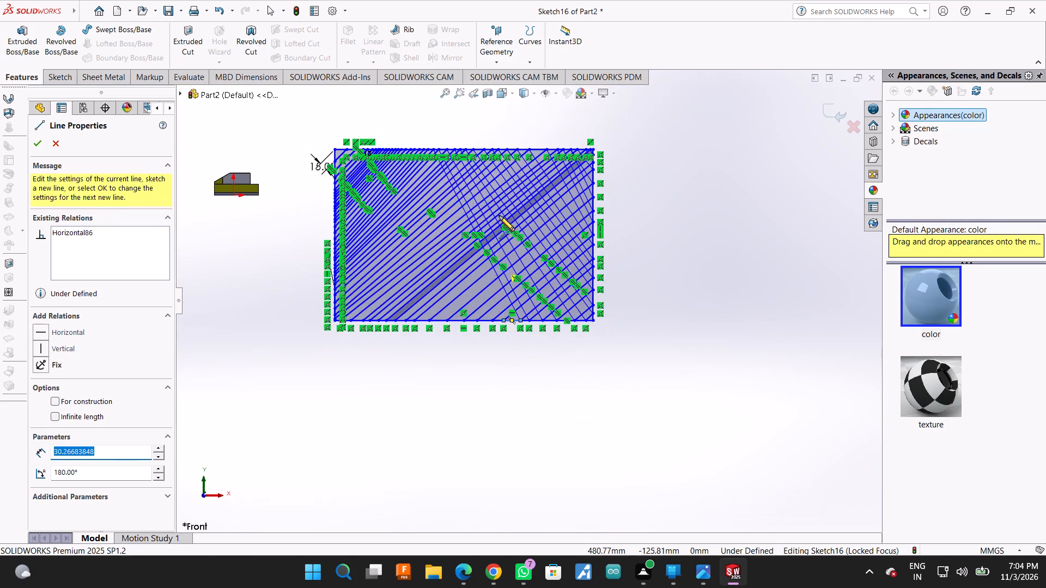
pyautogui.scroll(-8, 505, 166)
pyautogui.scroll(-1, 440, 200)
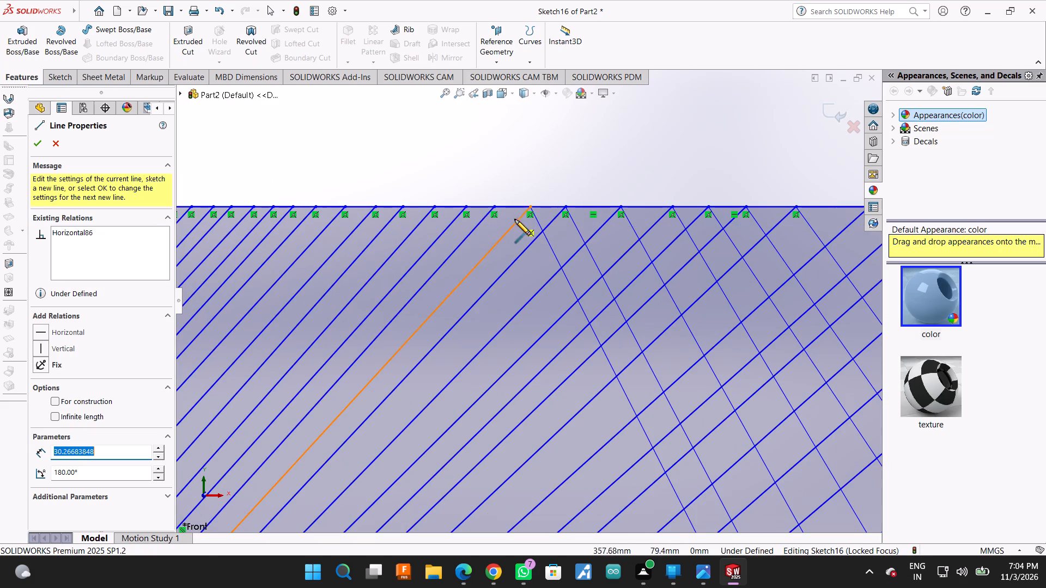
pyautogui.click(495, 208)
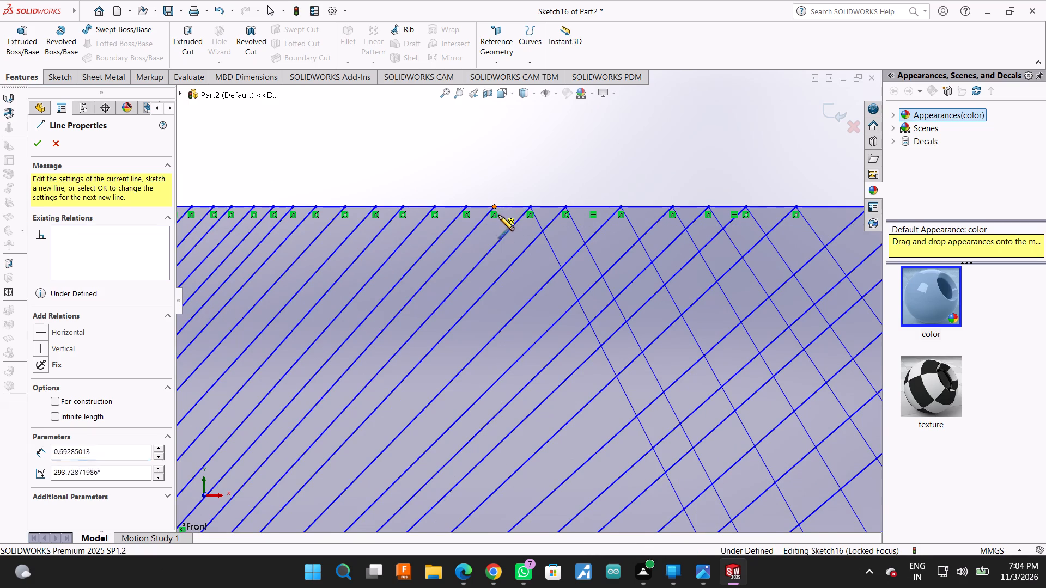
pyautogui.scroll(8, 500, 217)
pyautogui.scroll(-6, 583, 463)
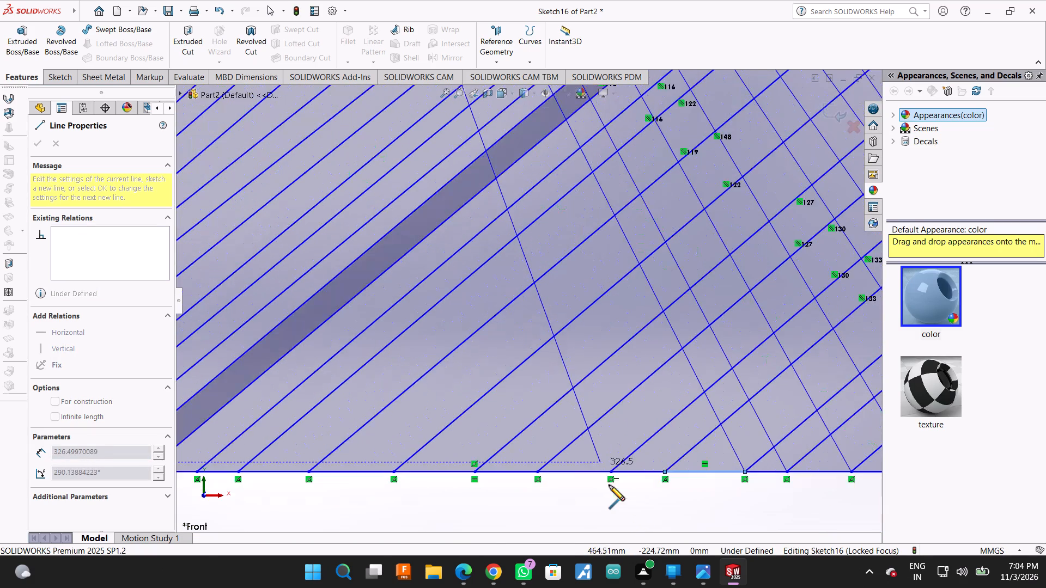
pyautogui.click(664, 471)
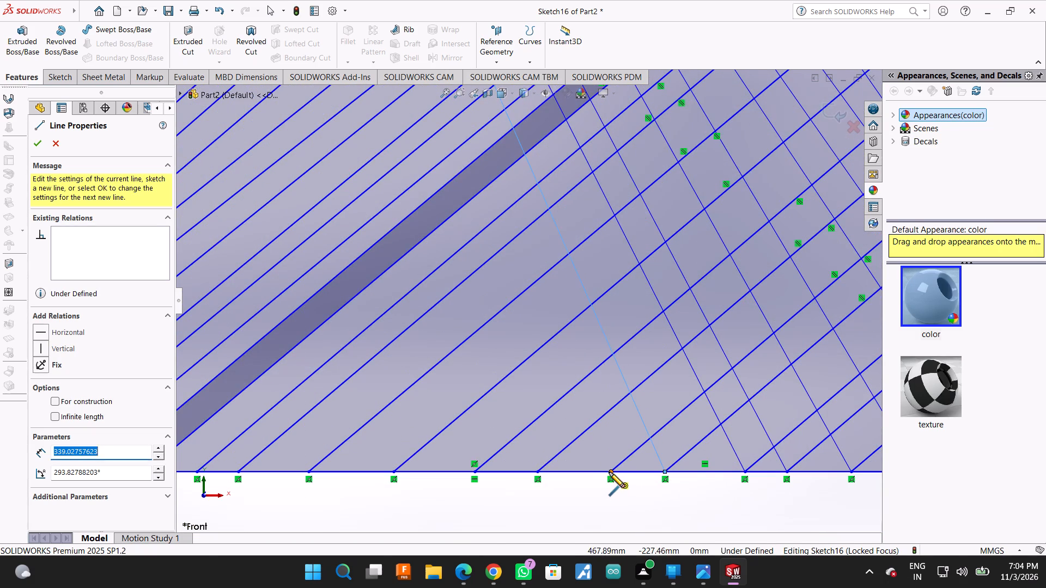
# Continue along the bottom edge to the eighth diagonal endpoint and draw a line about 334 mm long to the next top-edge endpoint.
pyautogui.click(609, 472)
pyautogui.scroll(6, 609, 472)
pyautogui.scroll(-1, 513, 254)
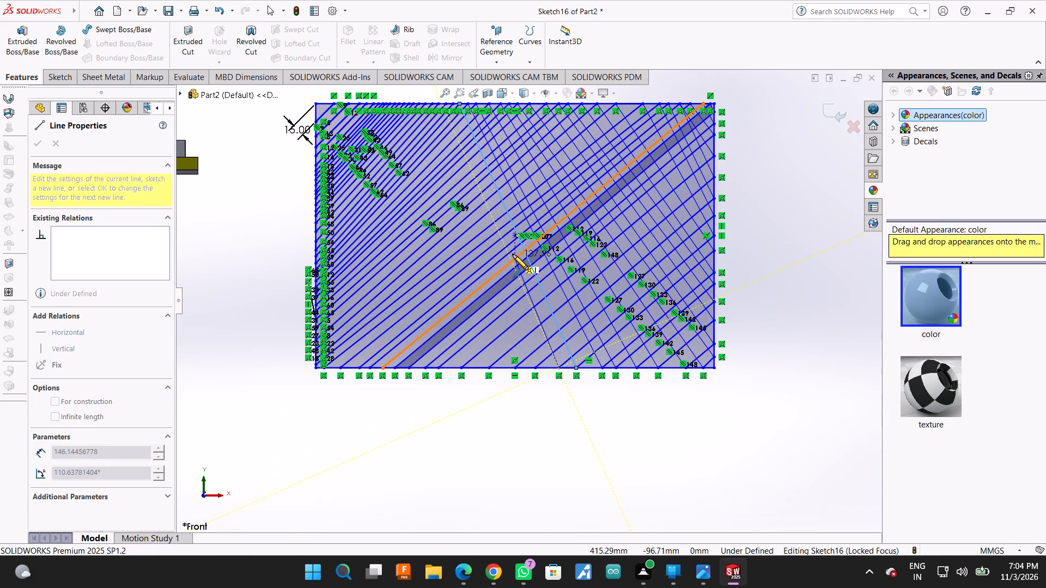
pyautogui.scroll(-4, 513, 254)
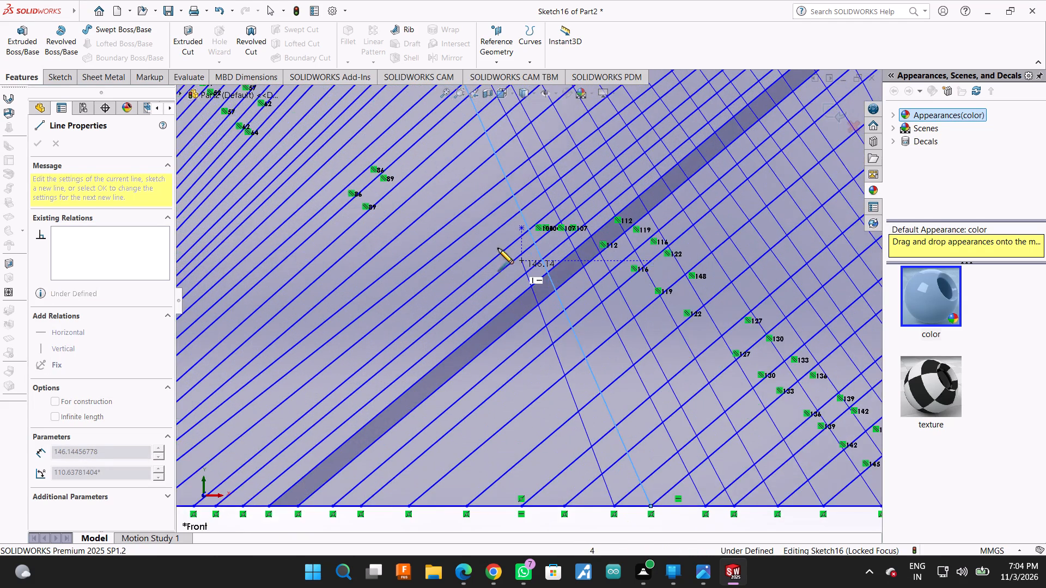
pyautogui.scroll(3, 455, 232)
pyautogui.scroll(2, 465, 179)
pyautogui.scroll(-8, 459, 139)
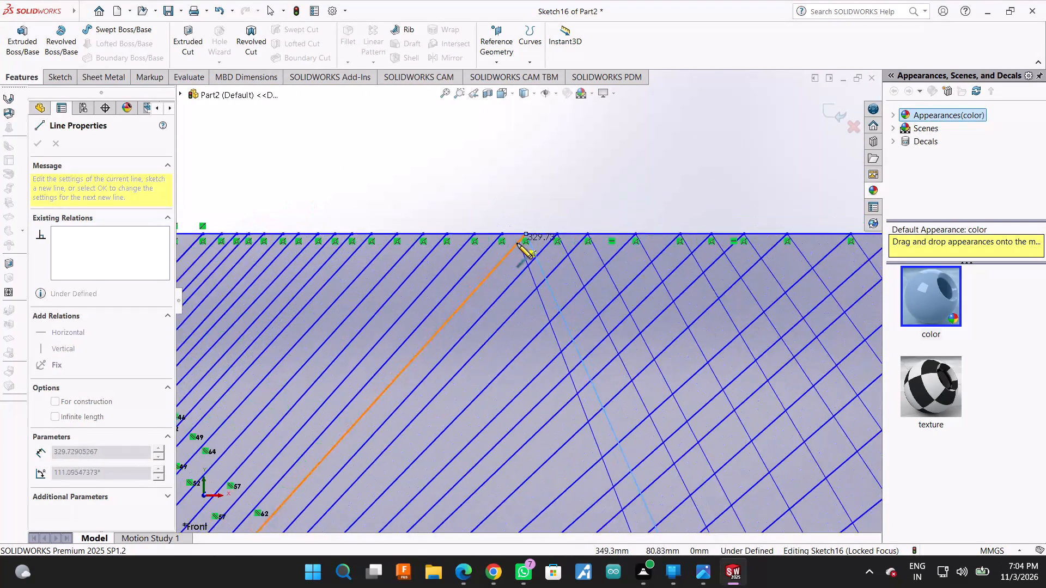
pyautogui.scroll(-5, 517, 243)
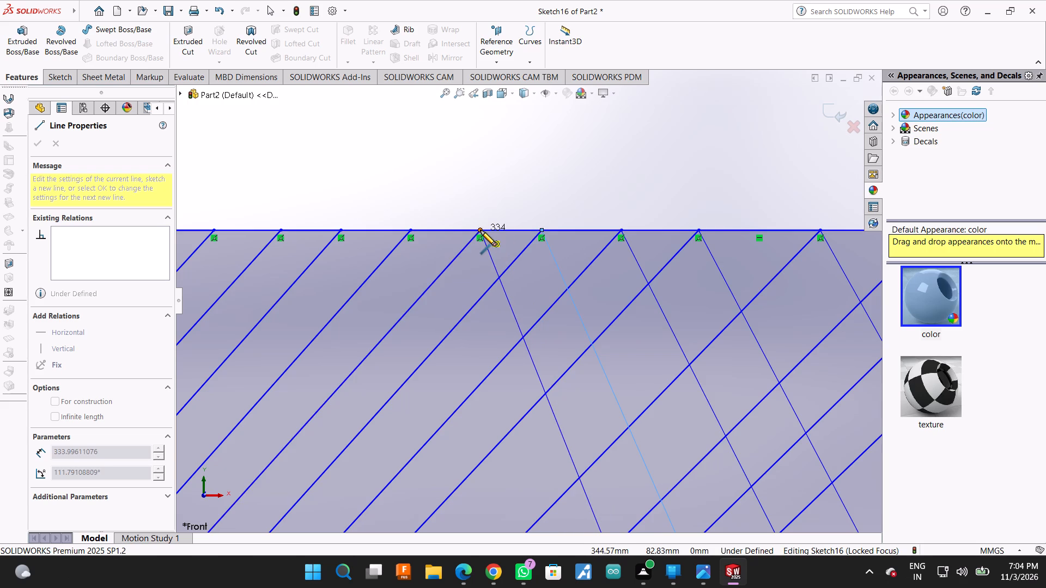
pyautogui.click(481, 230)
# Draw crossing lines about 327 and 323 mm long between the next two top-edge endpoints and the ninth and tenth bottom-edge endpoints.
pyautogui.click(412, 228)
pyautogui.scroll(2, 428, 228)
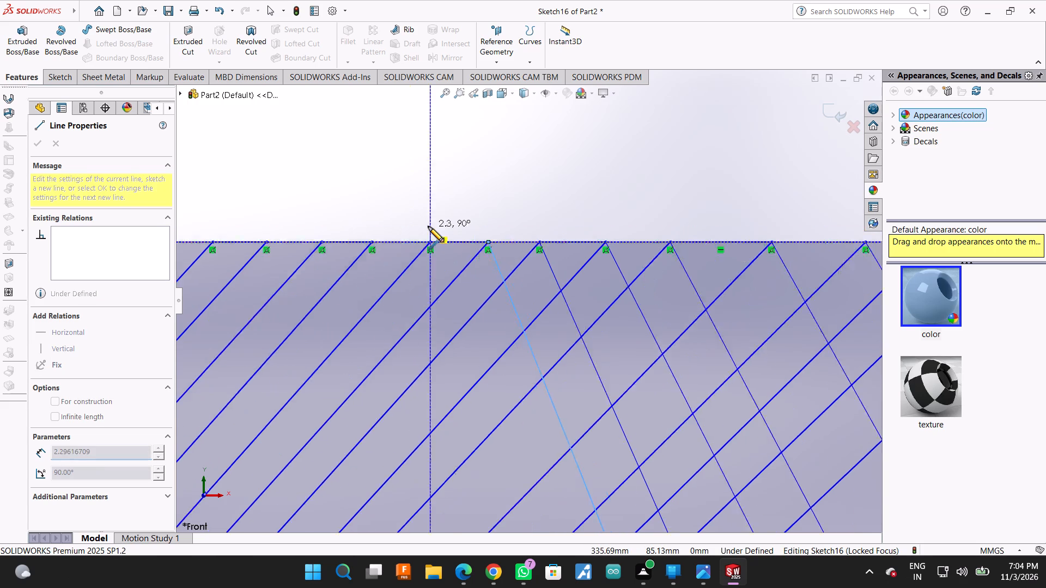
pyautogui.scroll(11, 428, 226)
pyautogui.scroll(-4, 565, 465)
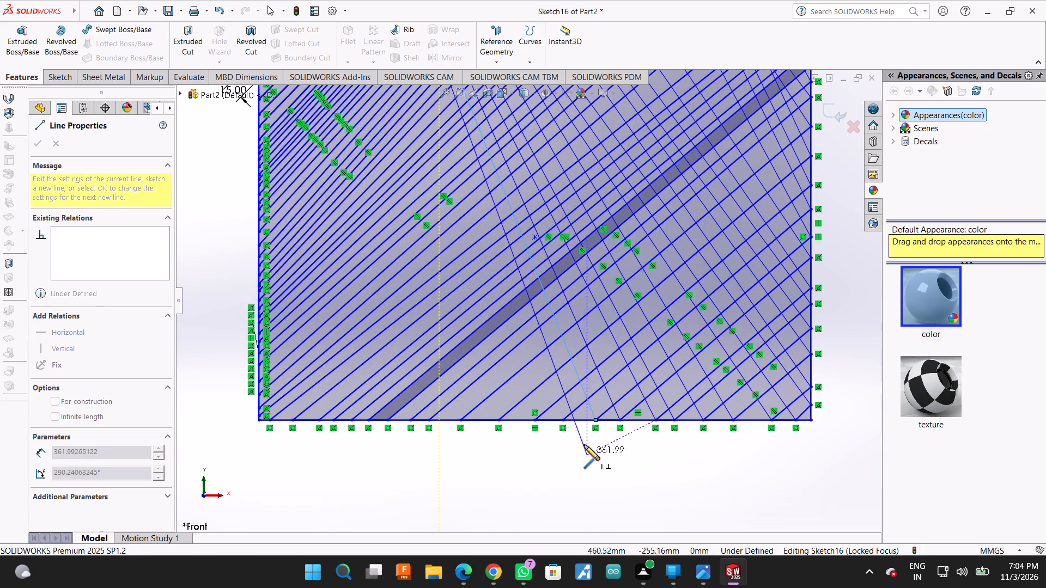
pyautogui.click(563, 420)
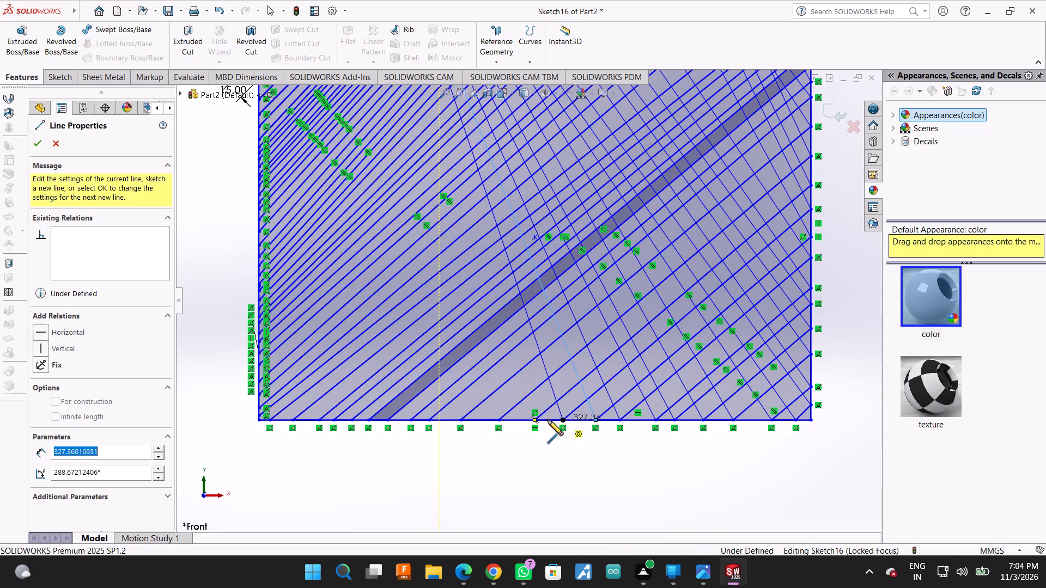
pyautogui.click(535, 420)
pyautogui.scroll(3, 555, 432)
pyautogui.scroll(-5, 482, 193)
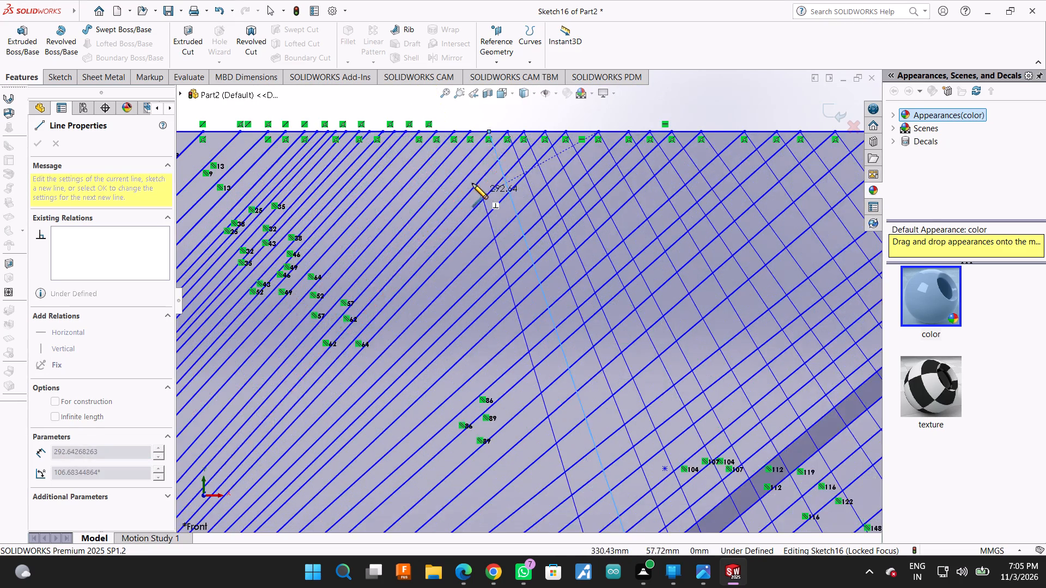
pyautogui.scroll(-3, 472, 183)
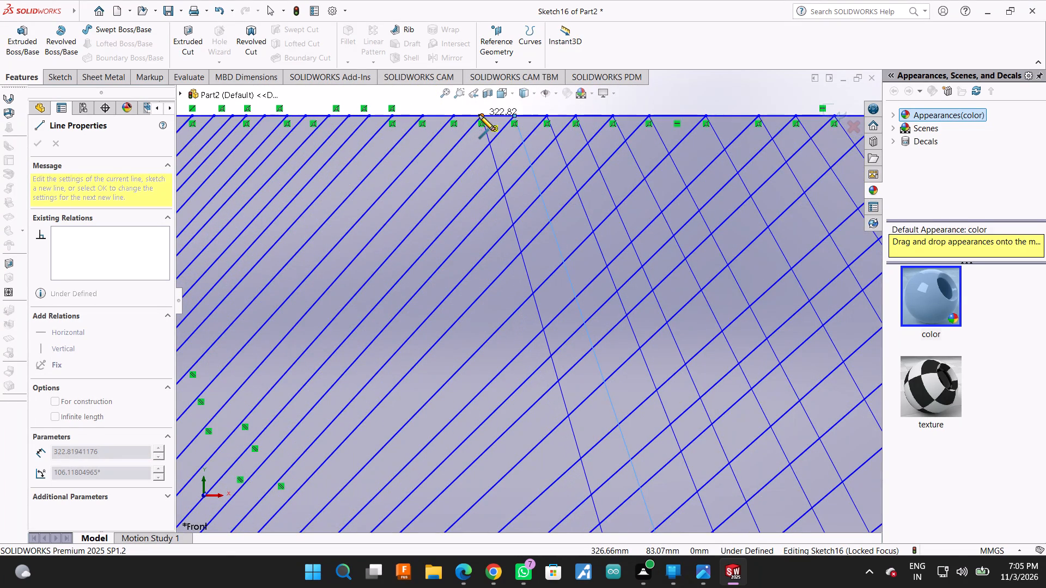
pyautogui.click(479, 115)
# Draw two more crossing lines about 317 and 313 mm long between the next top-edge and bottom-edge diagonal endpoints.
pyautogui.click(453, 117)
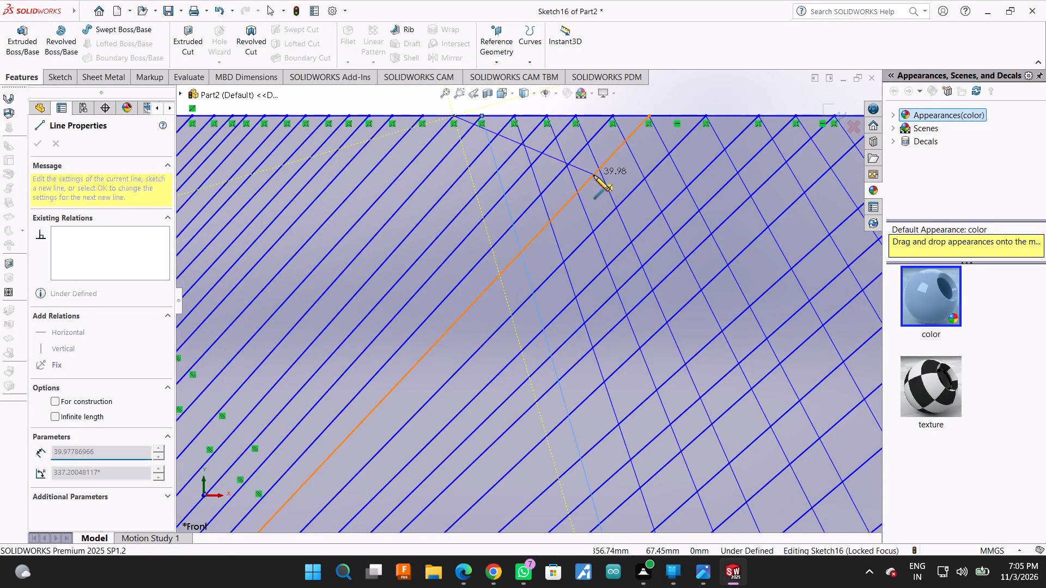
pyautogui.scroll(7, 588, 181)
pyautogui.scroll(3, 558, 421)
pyautogui.scroll(-4, 562, 432)
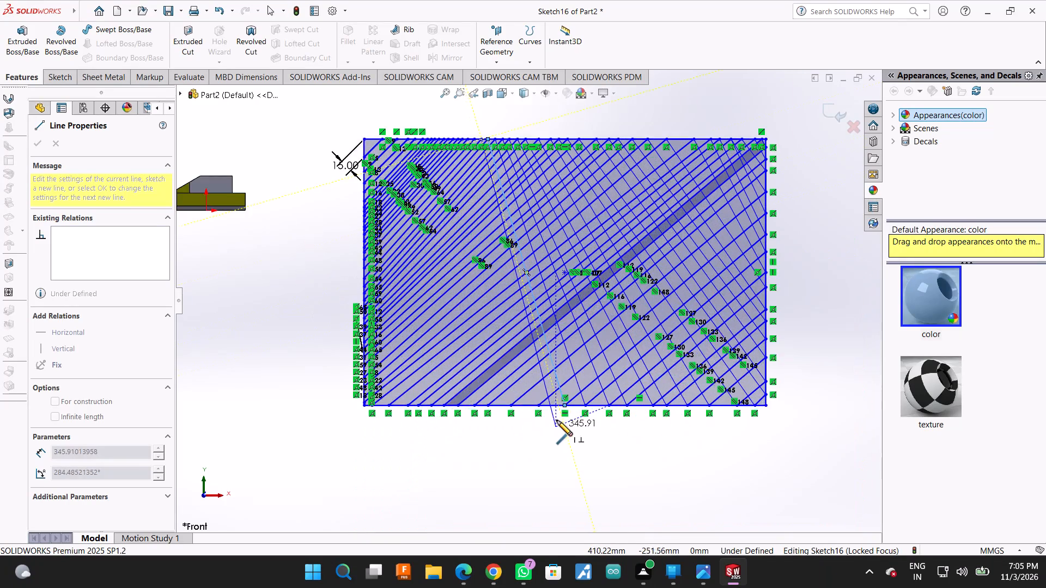
pyautogui.scroll(-4, 557, 420)
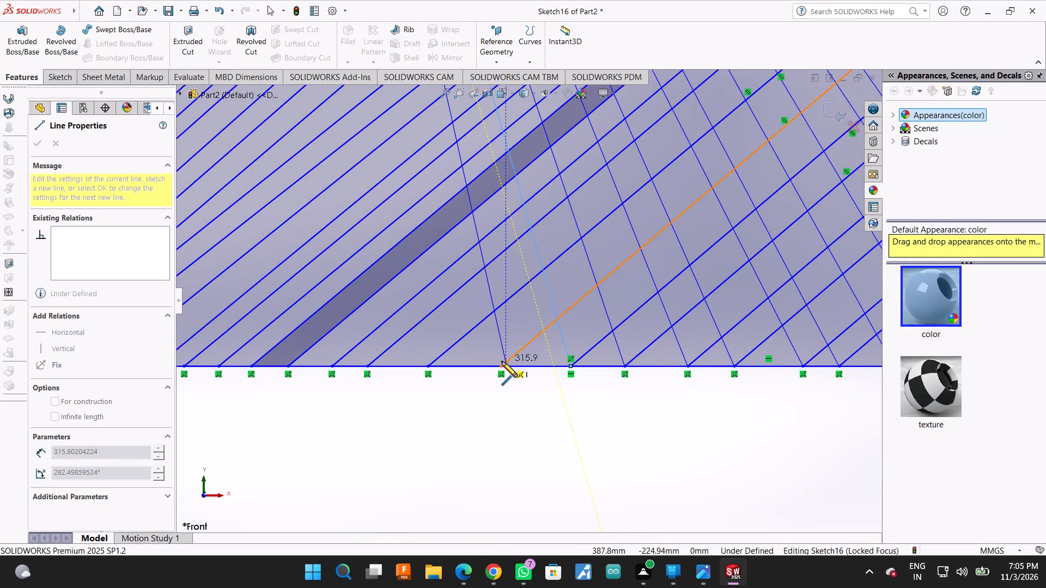
pyautogui.click(499, 365)
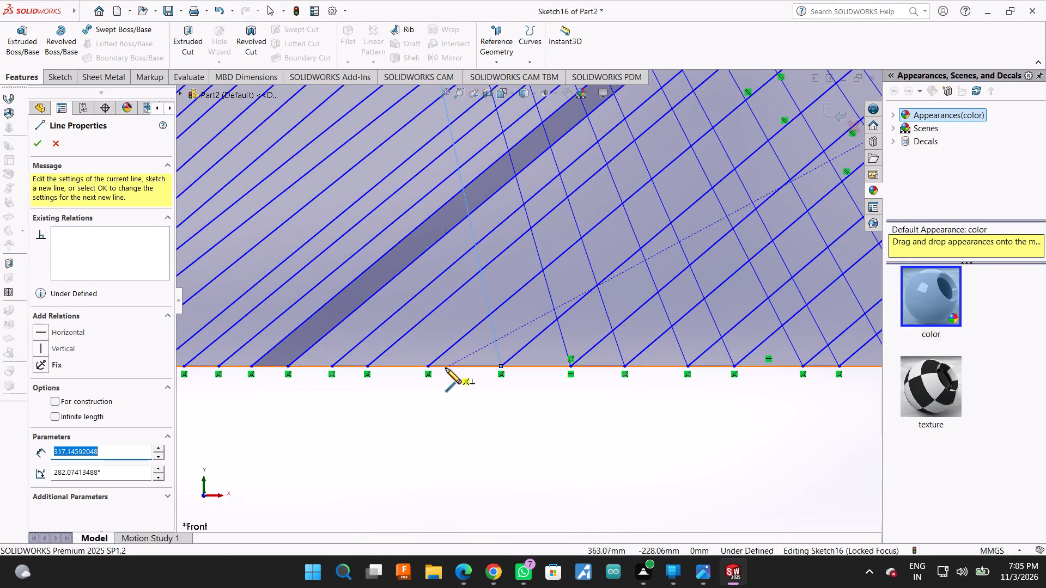
pyautogui.click(429, 367)
pyautogui.scroll(7, 454, 400)
pyautogui.scroll(-6, 486, 250)
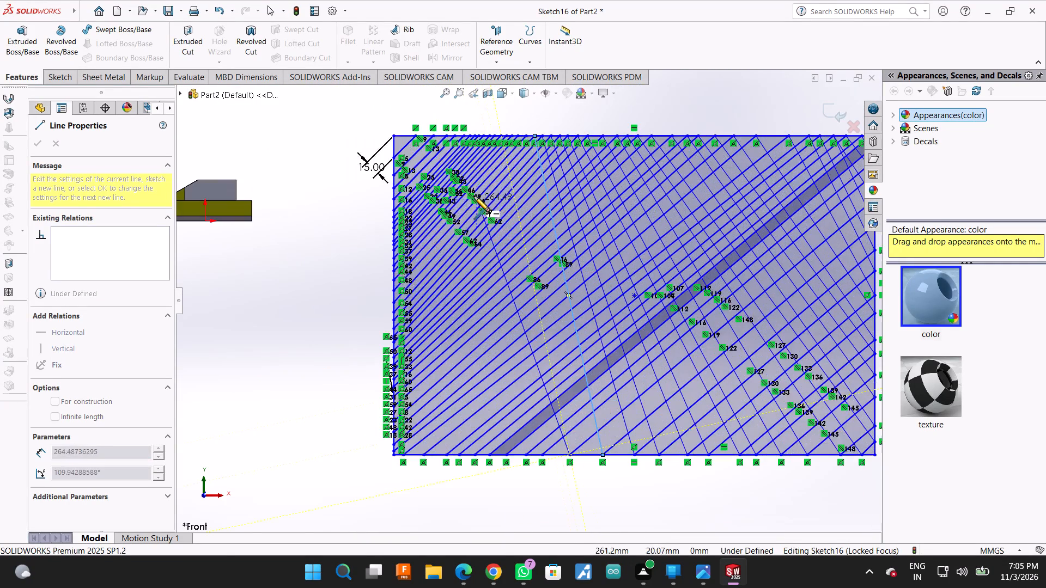
pyautogui.scroll(-8, 508, 161)
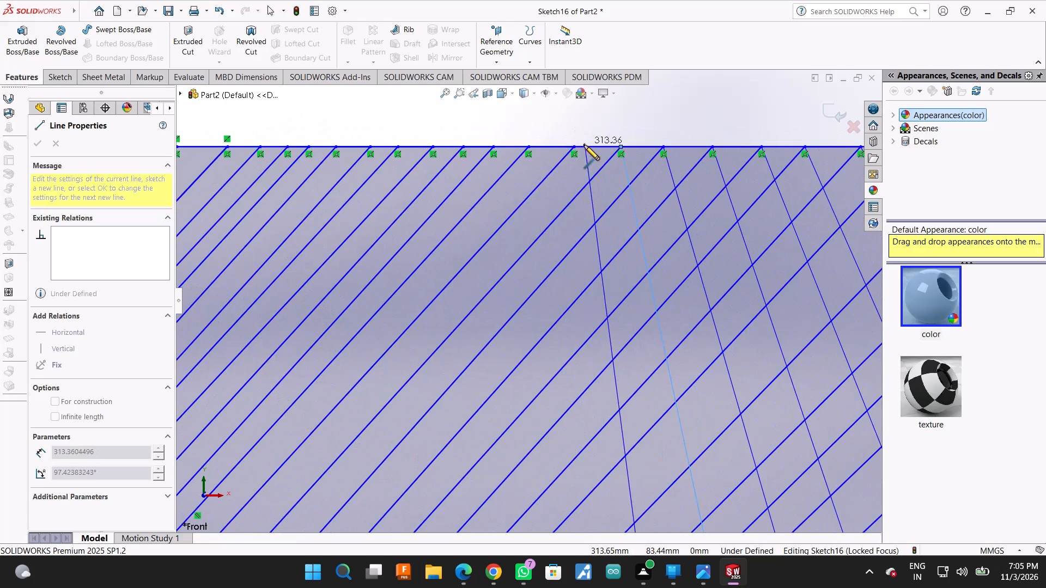
pyautogui.click(575, 148)
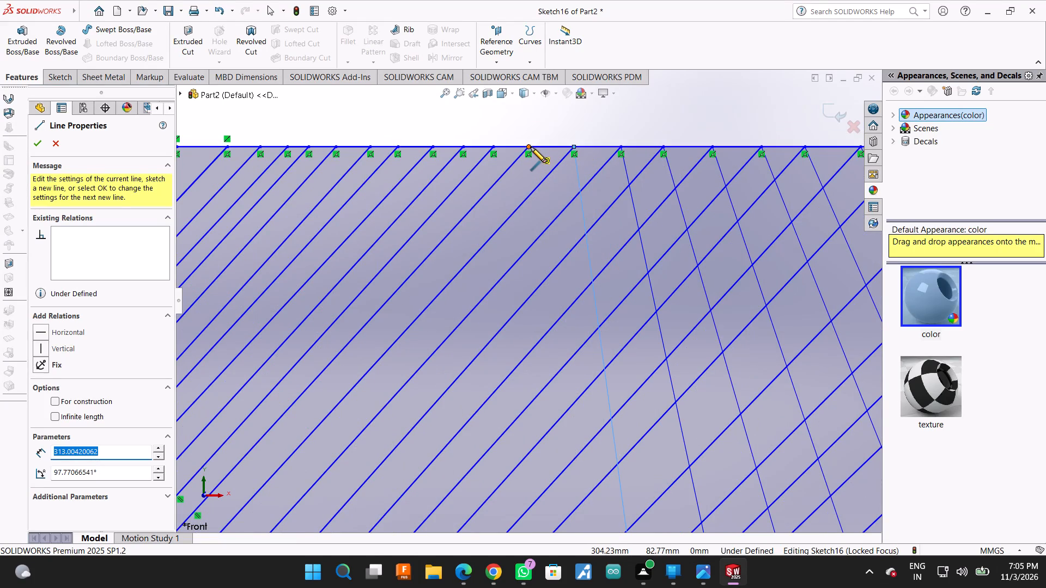
# Draw crossing lines about 311 and 310 mm long between the next two top-edge endpoints and the ninth and eighth bottom-edge endpoints from the lower-left corner.
pyautogui.click(531, 147)
pyautogui.scroll(8, 537, 149)
pyautogui.scroll(4, 546, 320)
pyautogui.scroll(-4, 563, 432)
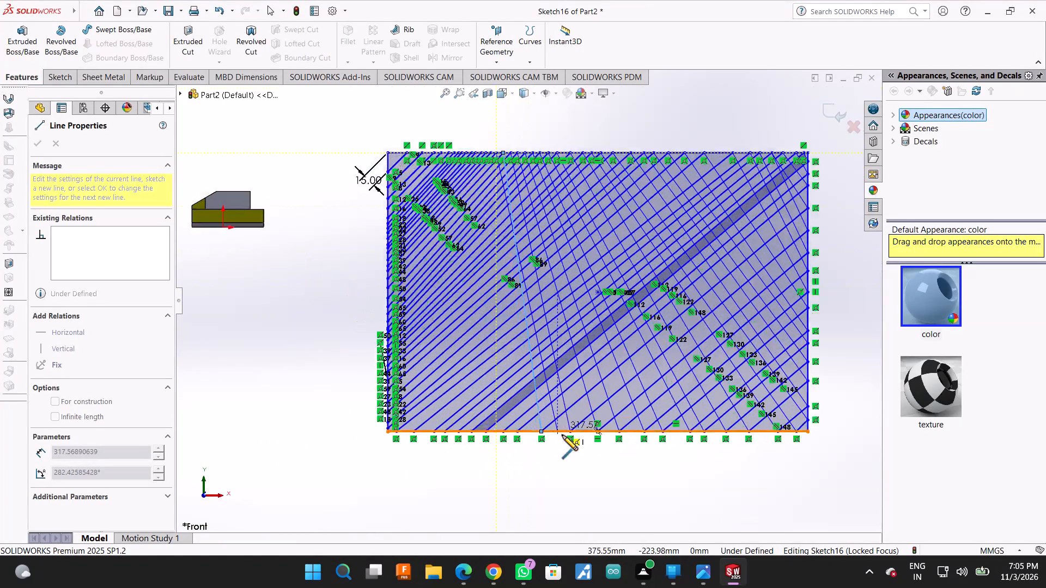
pyautogui.scroll(-3, 562, 435)
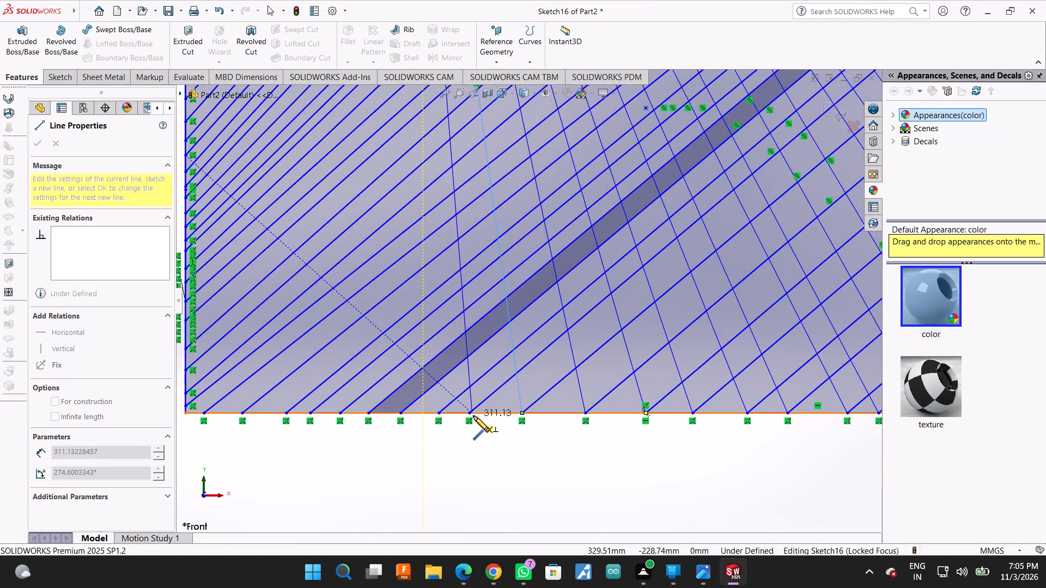
pyautogui.click(472, 415)
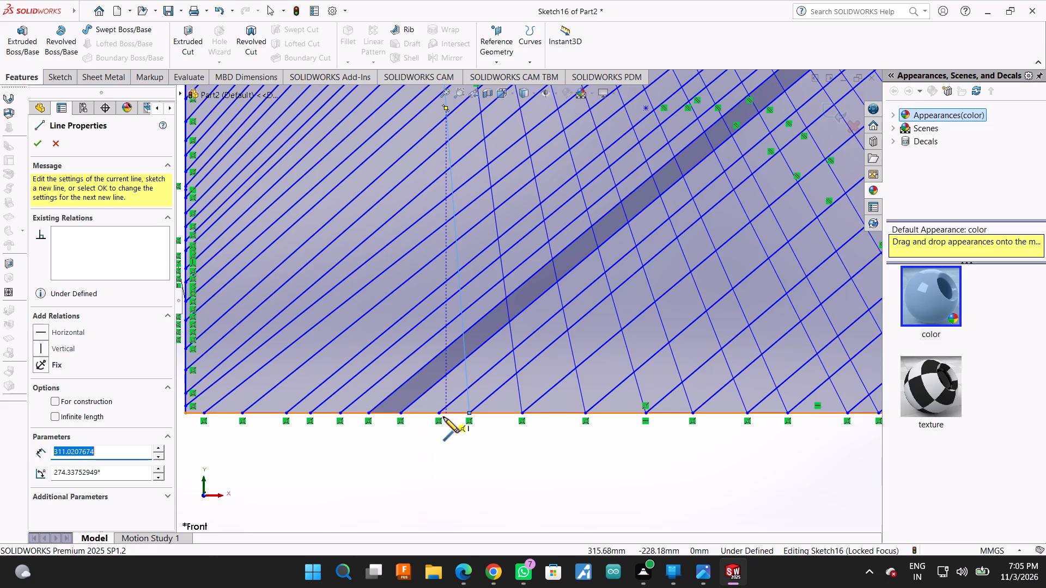
pyautogui.click(440, 414)
pyautogui.scroll(7, 439, 425)
pyautogui.scroll(-4, 499, 256)
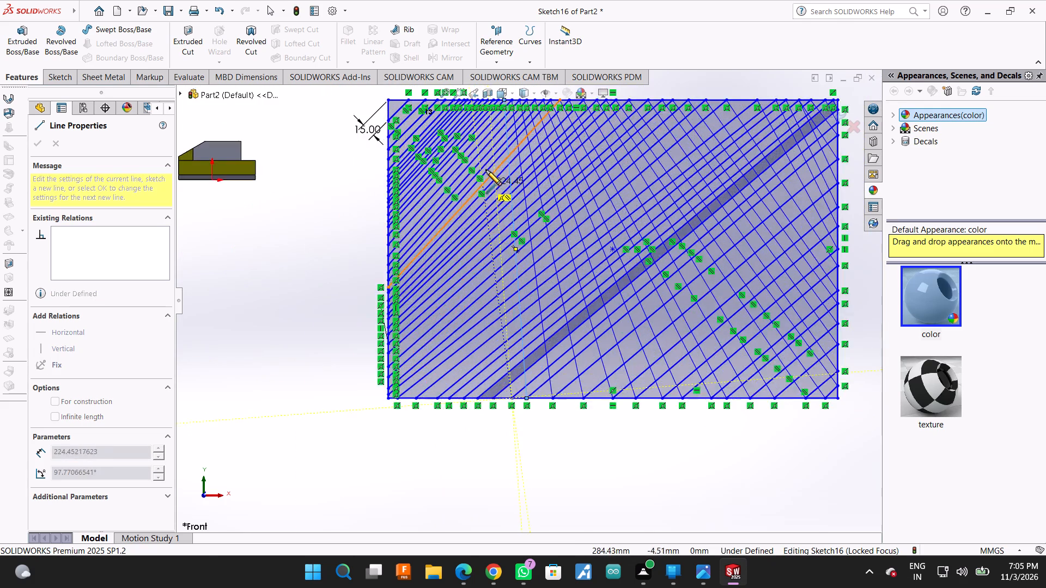
pyautogui.scroll(-2, 486, 170)
pyautogui.scroll(4, 495, 216)
pyautogui.scroll(-11, 504, 161)
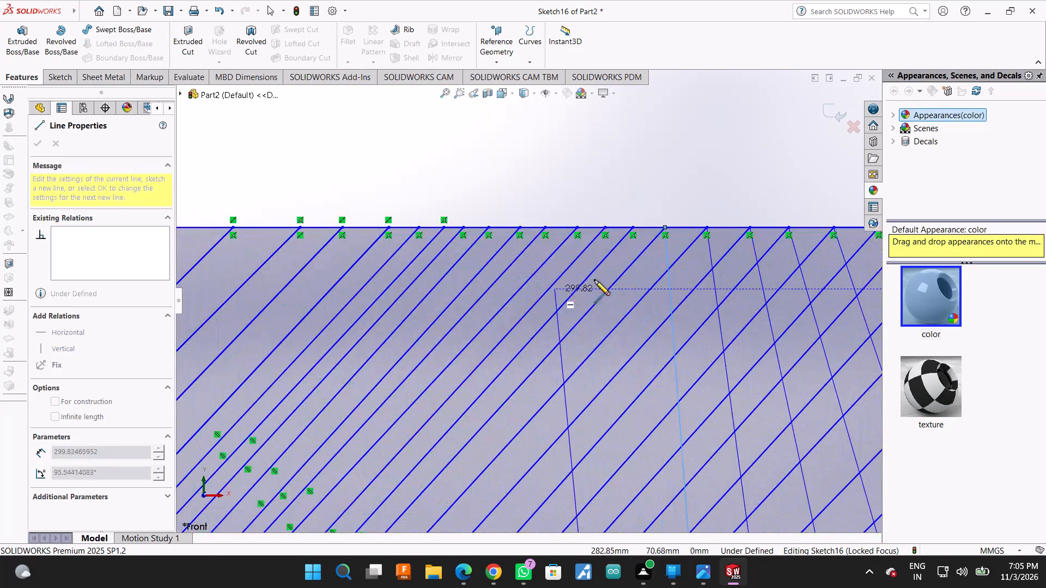
pyautogui.click(633, 225)
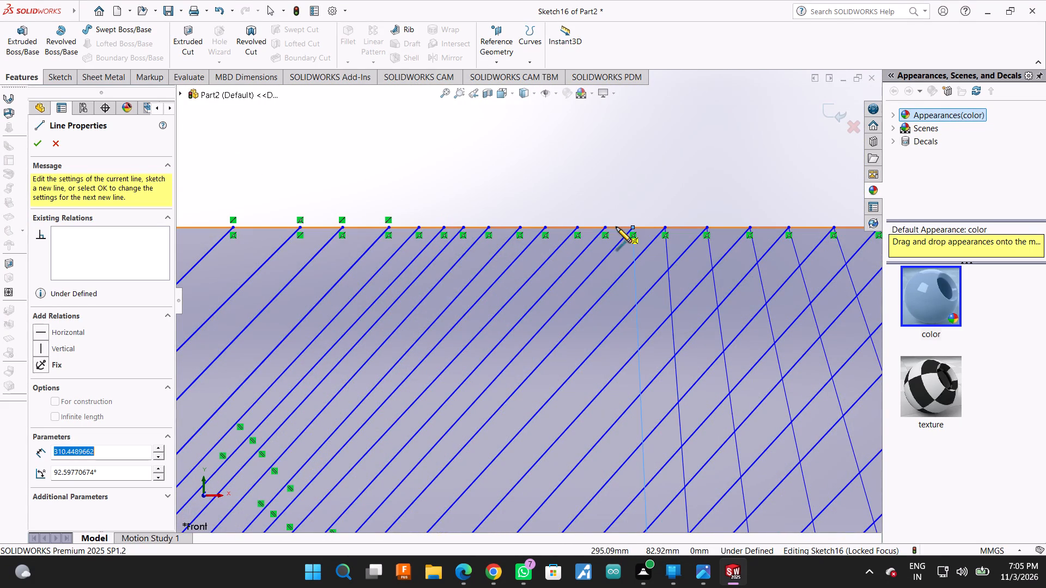
# Draw two more crossing lines, each about 310 mm long, joining the next top-edge endpoints to the seventh and sixth bottom-edge endpoints from the lower-left corner.
pyautogui.click(606, 227)
pyautogui.scroll(8, 609, 229)
pyautogui.scroll(3, 614, 323)
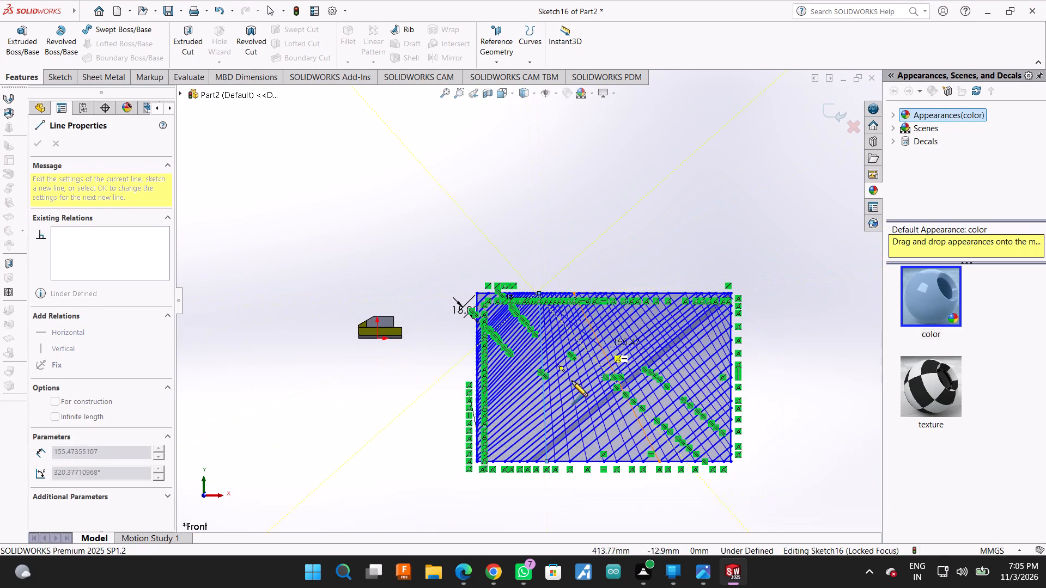
pyautogui.scroll(-6, 552, 427)
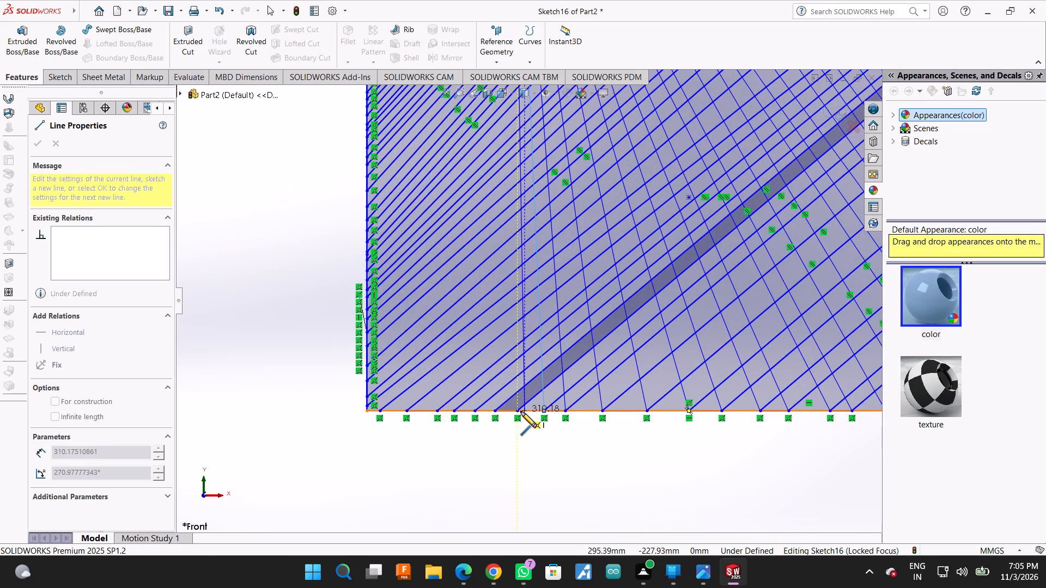
pyautogui.click(519, 412)
pyautogui.click(495, 412)
pyautogui.scroll(3, 502, 413)
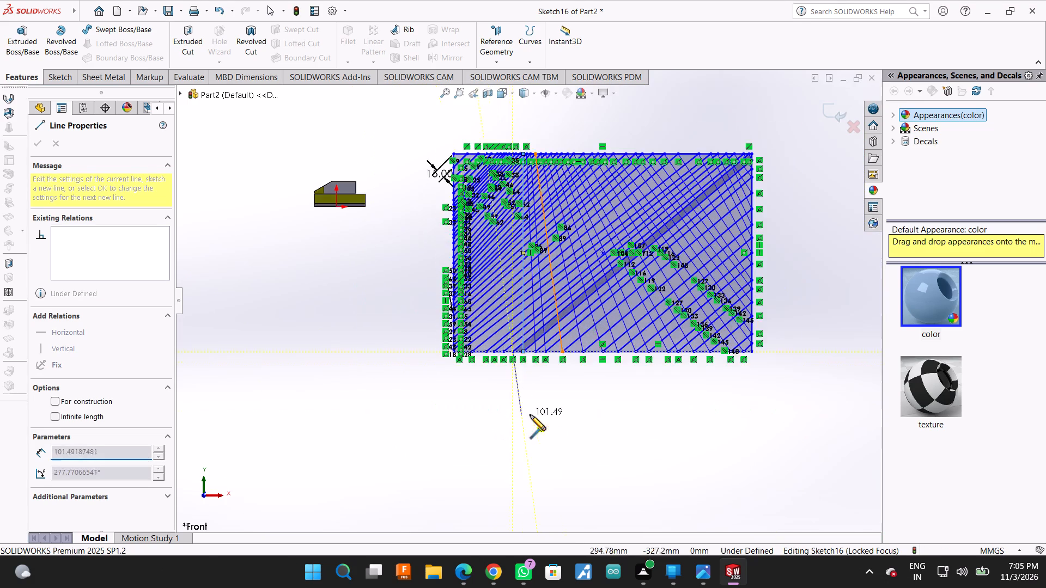
pyautogui.scroll(3, 530, 415)
pyautogui.scroll(-11, 576, 119)
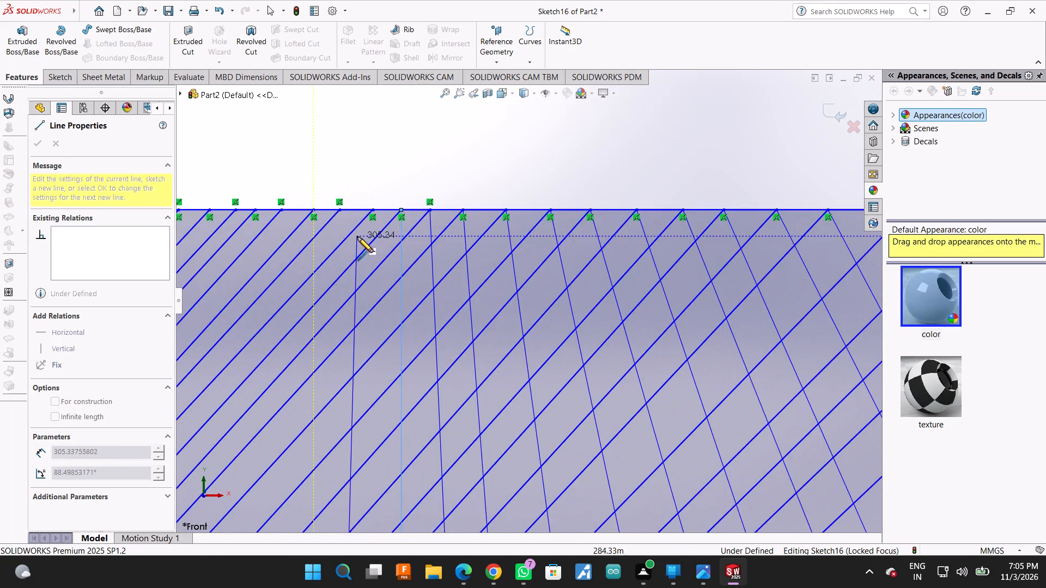
pyautogui.scroll(-3, 358, 228)
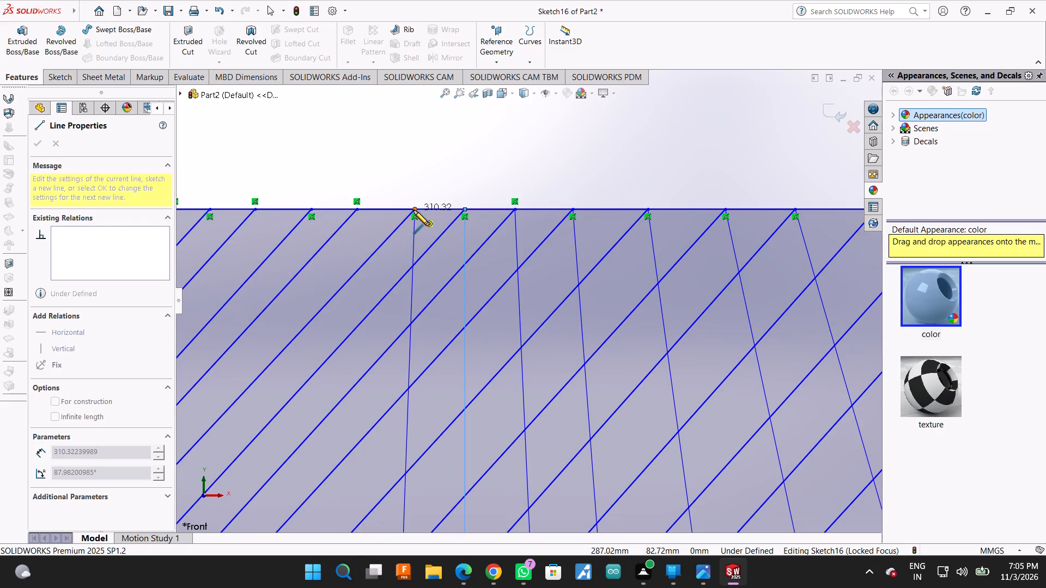
pyautogui.click(414, 207)
# Continue along the top edge to the next endpoint and draw a line about 311 mm long to the fifth bottom-edge endpoint from the lower-left corner.
pyautogui.click(354, 211)
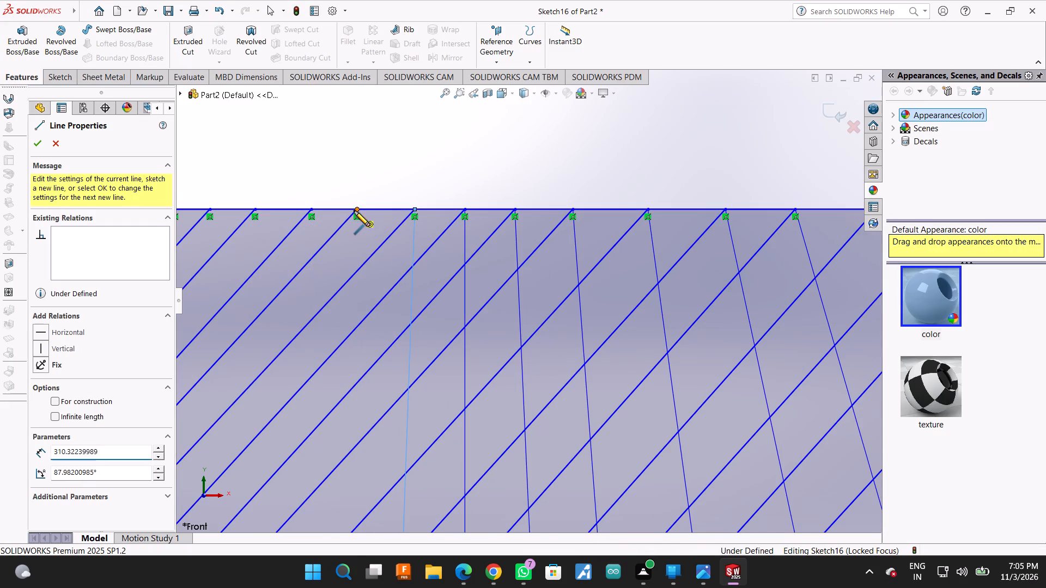
pyautogui.scroll(12, 367, 210)
pyautogui.scroll(4, 417, 322)
pyautogui.scroll(-7, 505, 377)
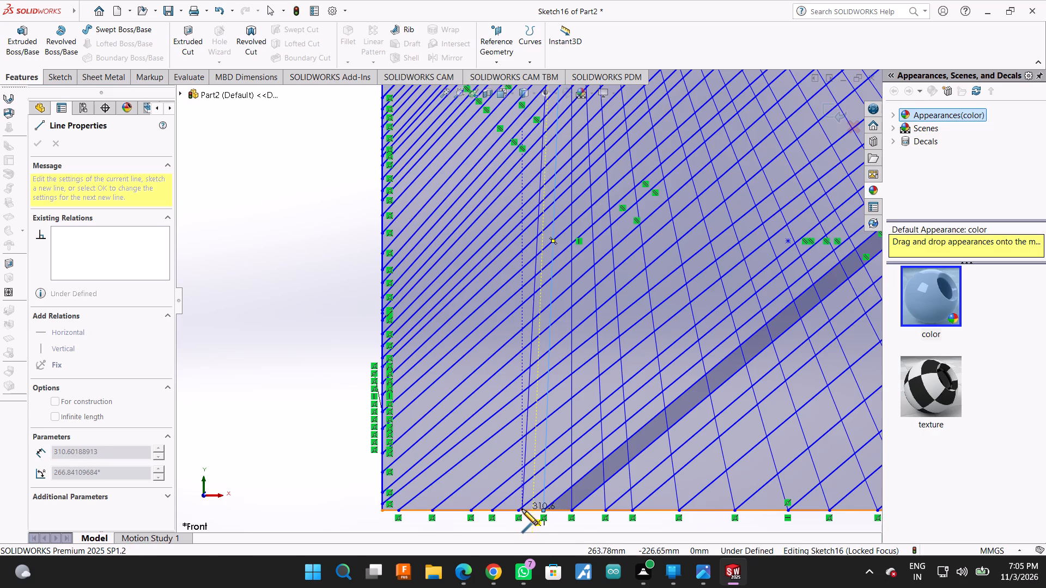
pyautogui.click(519, 509)
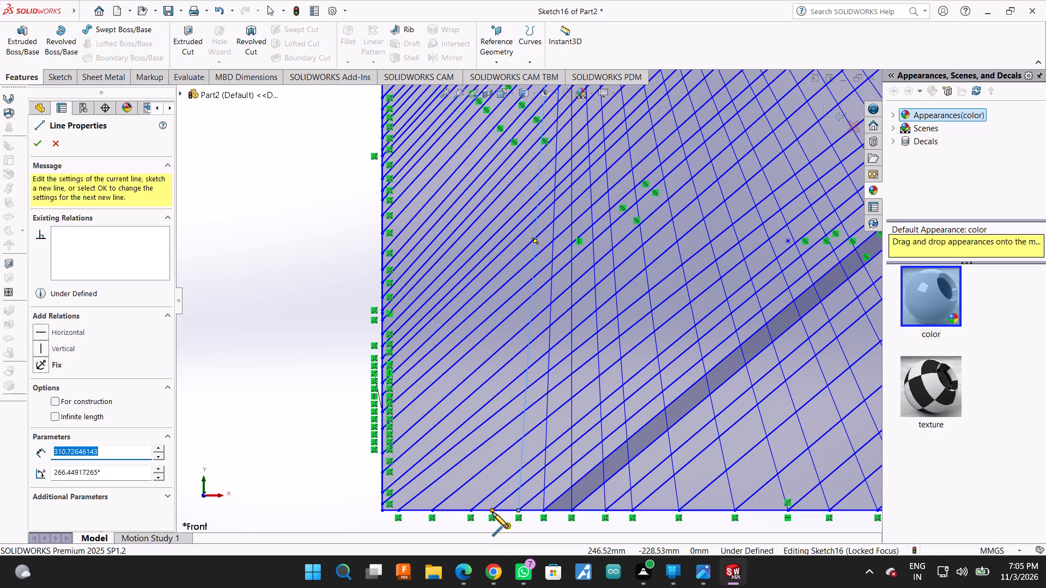
# Continue to the fourth bottom-edge endpoint from the lower-left corner and draw a line about 312 mm long to the next top-edge endpoint.
pyautogui.click(492, 512)
pyautogui.scroll(3, 501, 504)
pyautogui.scroll(4, 511, 427)
pyautogui.scroll(-6, 543, 275)
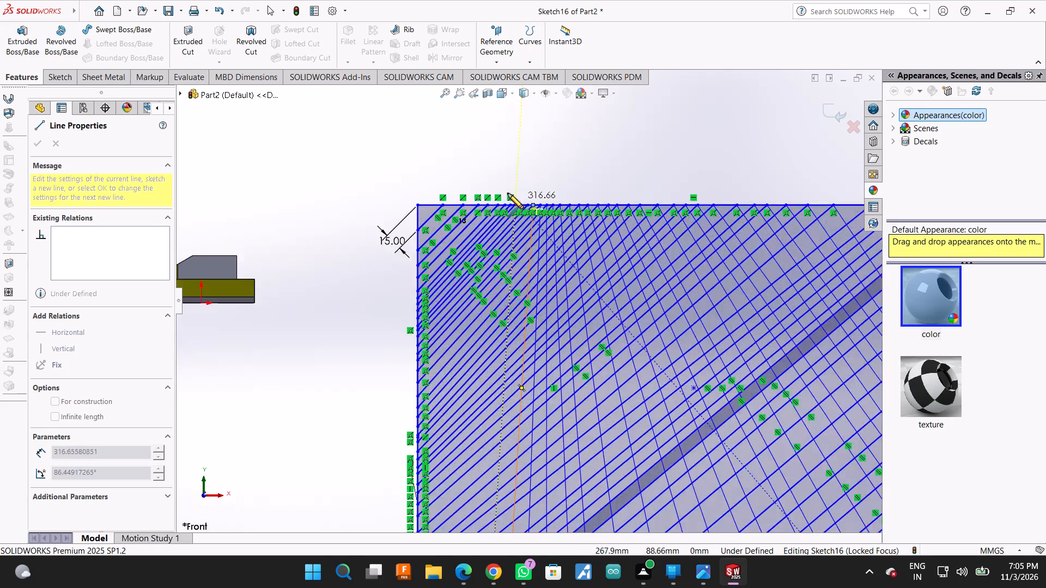
pyautogui.scroll(-8, 508, 193)
pyautogui.scroll(-1, 498, 253)
pyautogui.scroll(-3, 551, 260)
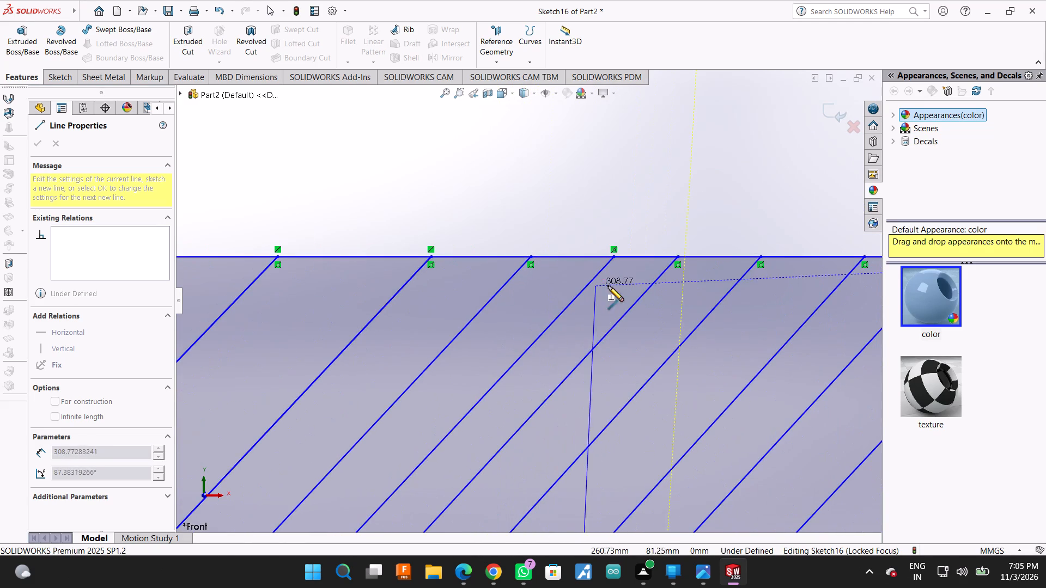
pyautogui.scroll(5, 682, 300)
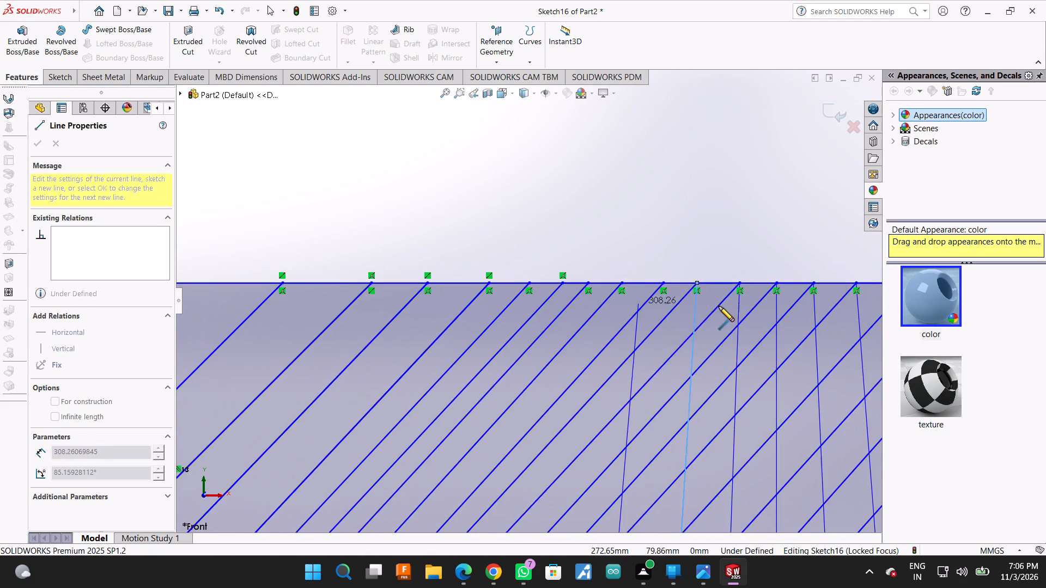
pyautogui.scroll(-1, 726, 302)
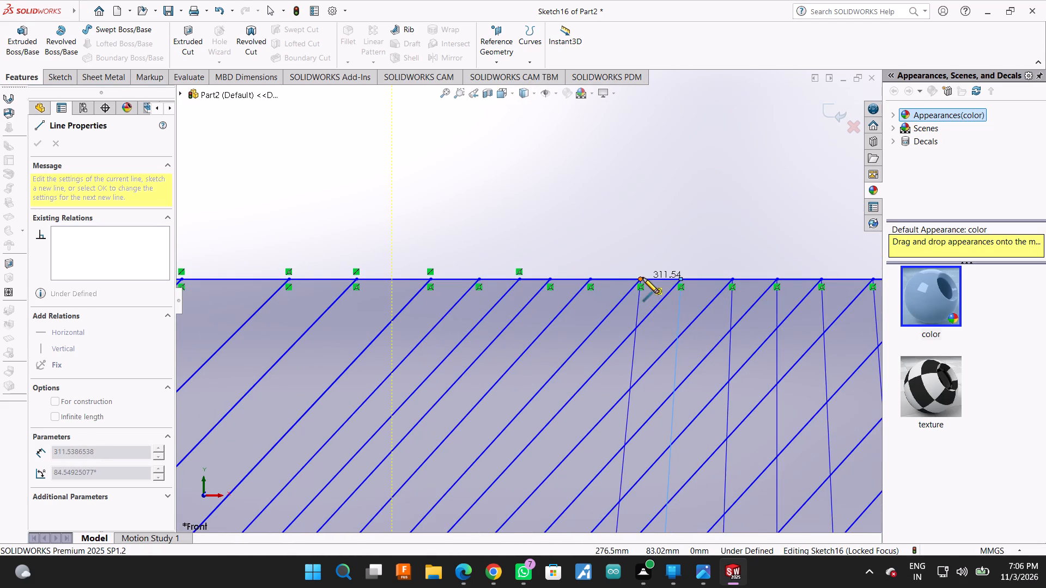
pyautogui.click(642, 278)
# Continue to the next top-edge endpoint and draw a line about 312 mm long to the third bottom-edge endpoint from the lower-left corner.
pyautogui.click(593, 279)
pyautogui.scroll(7, 593, 279)
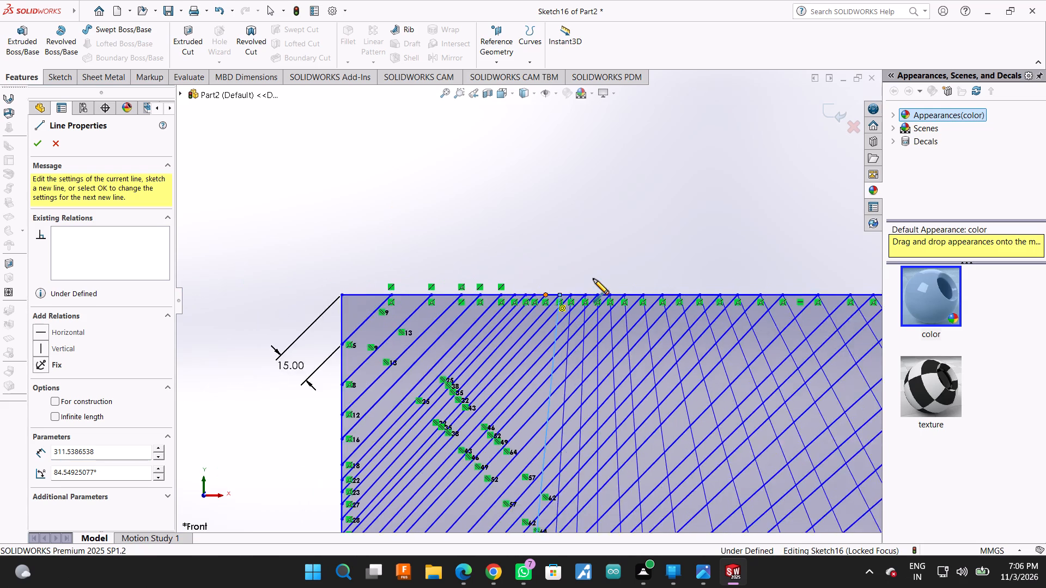
pyautogui.scroll(4, 593, 279)
pyautogui.scroll(5, 562, 339)
pyautogui.scroll(-2, 532, 375)
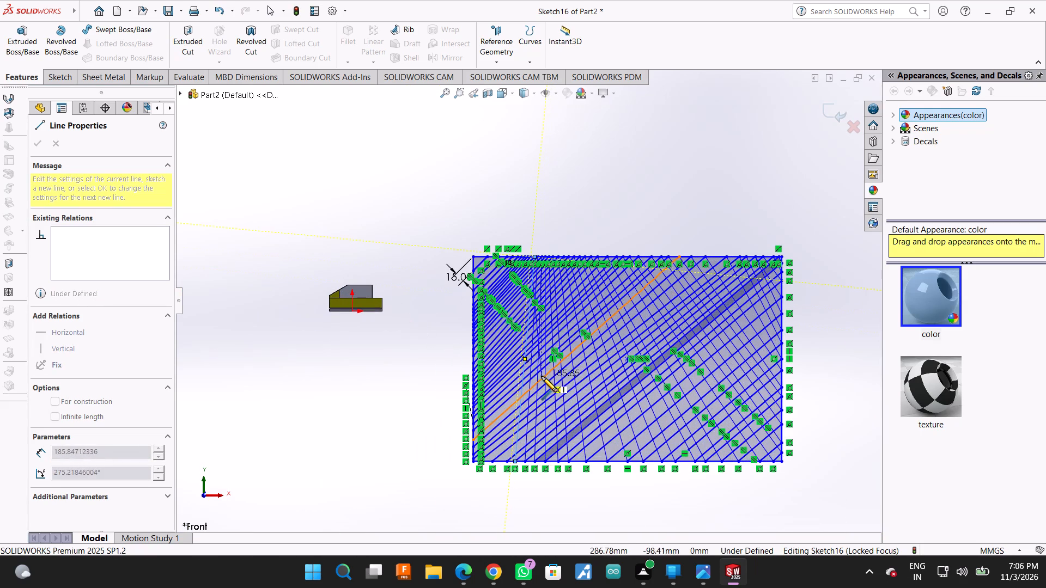
pyautogui.scroll(-7, 529, 442)
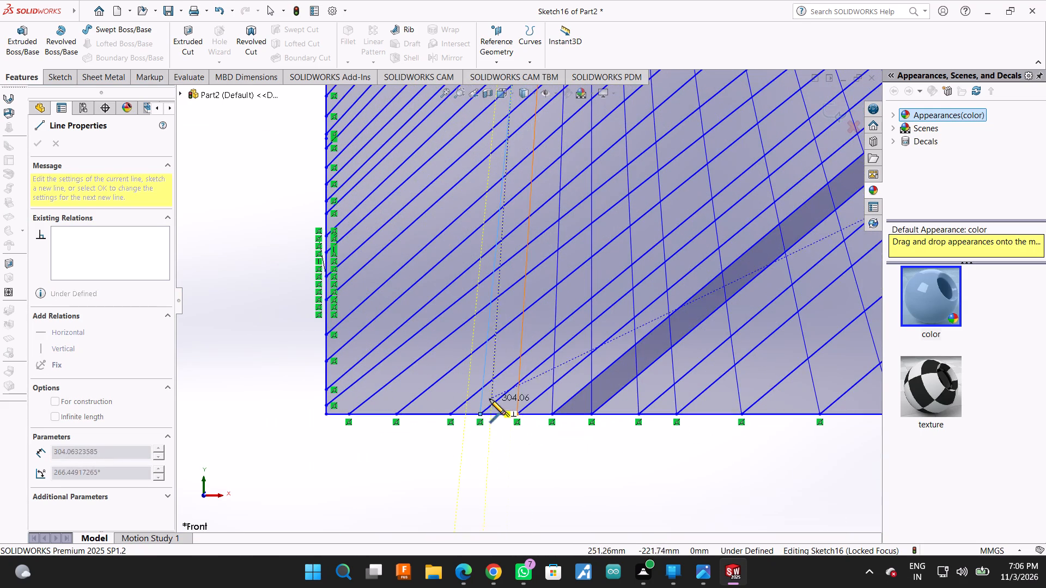
pyautogui.click(452, 413)
# Continue to the second bottom-edge endpoint from the lower-left corner and draw a line about 315 mm long to the next top-edge endpoint.
pyautogui.click(399, 416)
pyautogui.scroll(7, 405, 416)
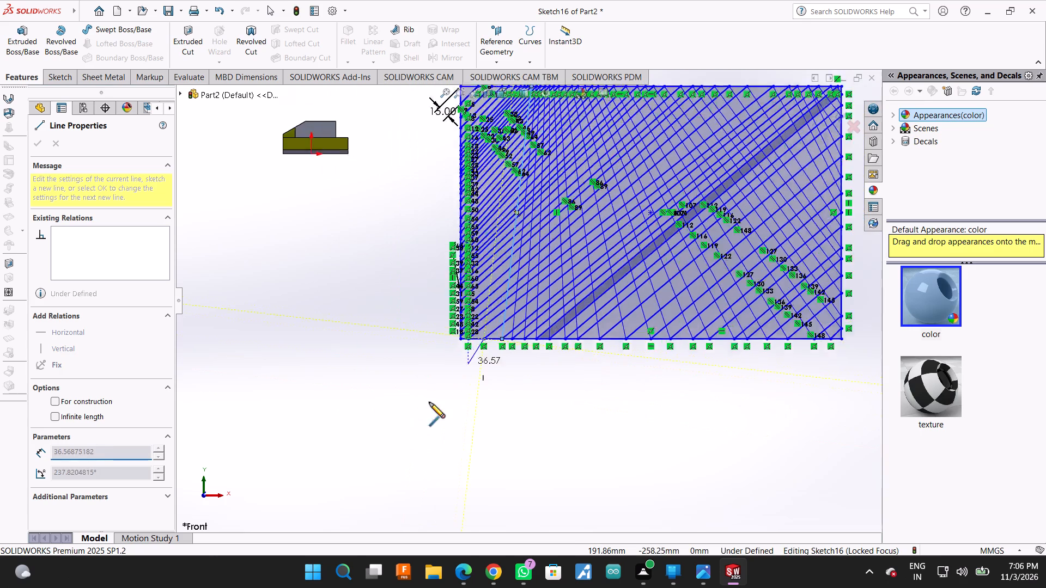
pyautogui.scroll(-6, 503, 211)
pyautogui.scroll(3, 503, 211)
pyautogui.scroll(-7, 556, 181)
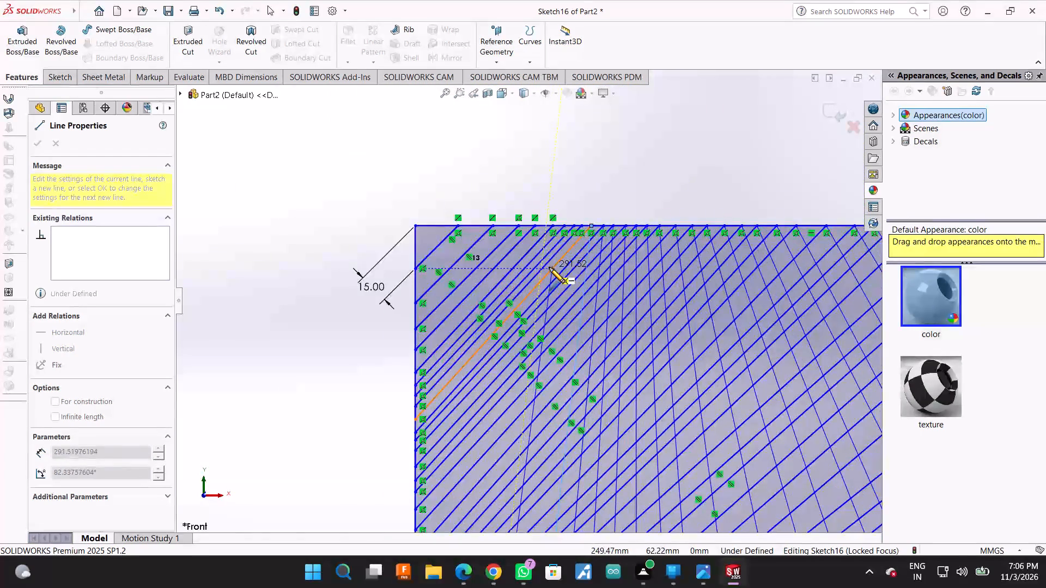
pyautogui.scroll(-4, 549, 267)
pyautogui.scroll(-2, 599, 228)
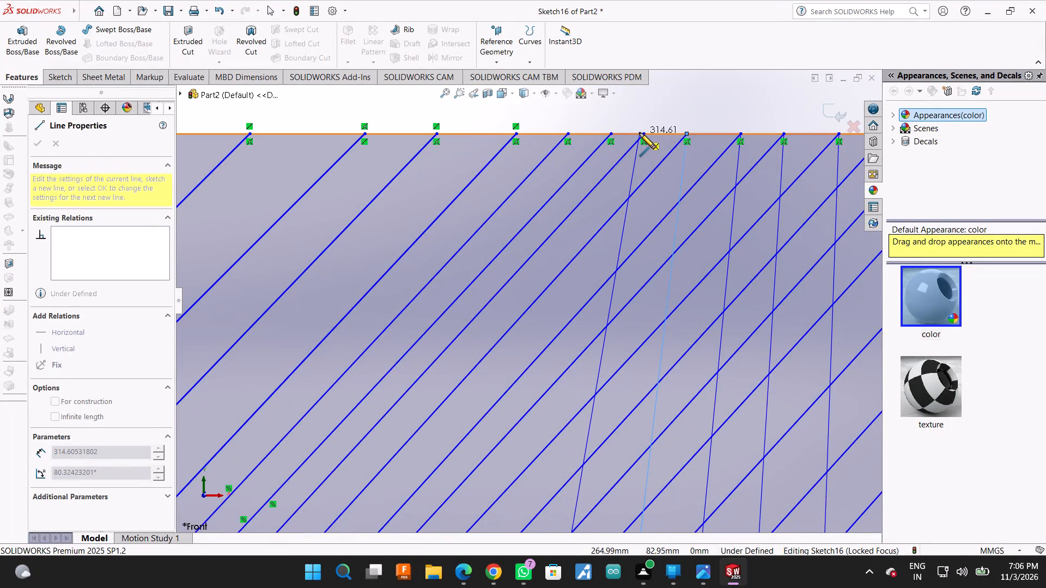
pyautogui.click(643, 133)
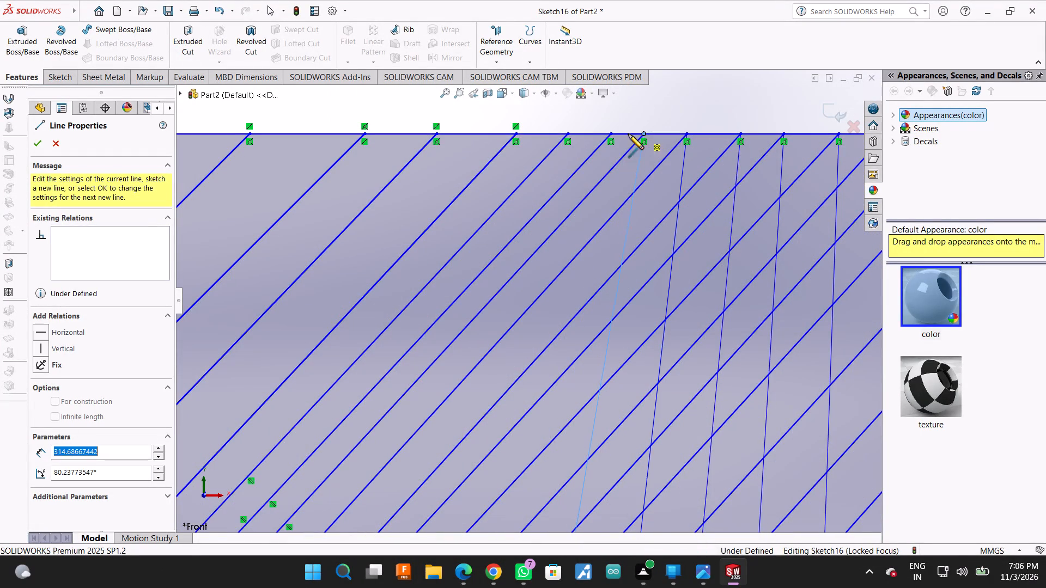
# Continue to the next top-edge endpoint and draw a line about 318 mm long to the bottom-edge endpoint nearest the lower-left corner.
pyautogui.click(611, 133)
pyautogui.scroll(12, 593, 181)
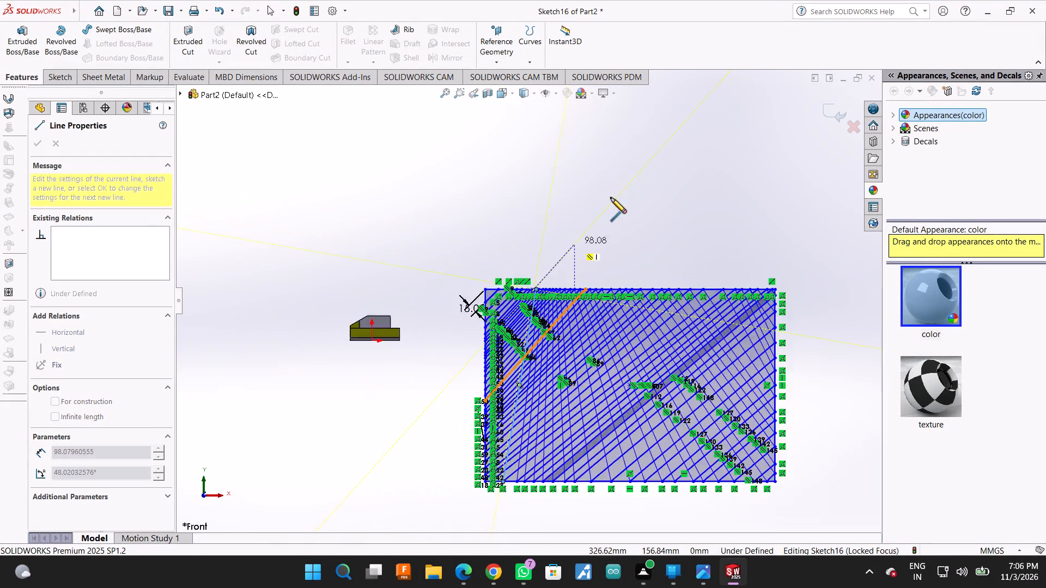
pyautogui.scroll(3, 576, 252)
pyautogui.scroll(-9, 540, 362)
pyautogui.scroll(-4, 506, 403)
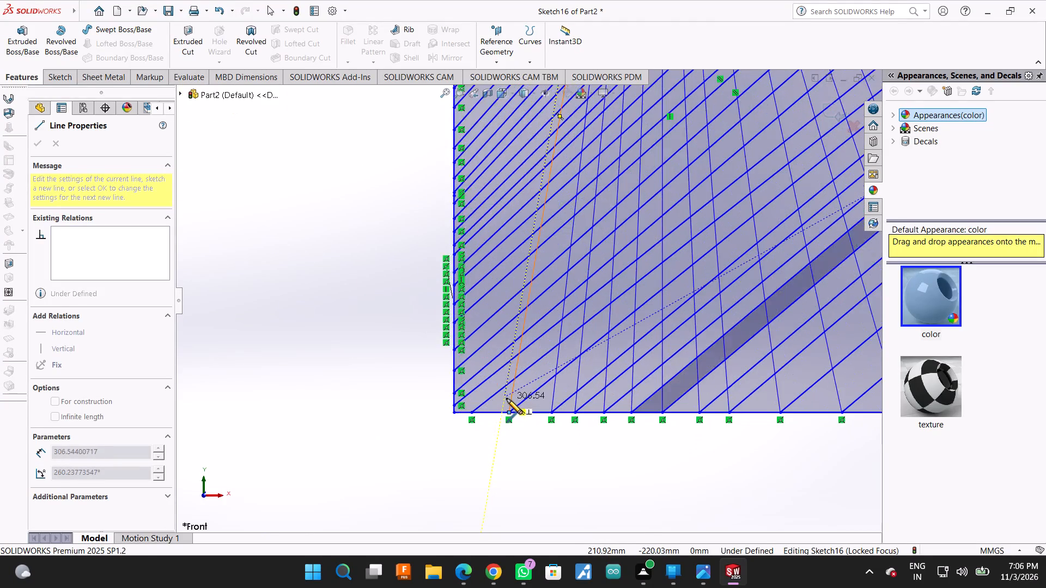
pyautogui.scroll(-3, 507, 399)
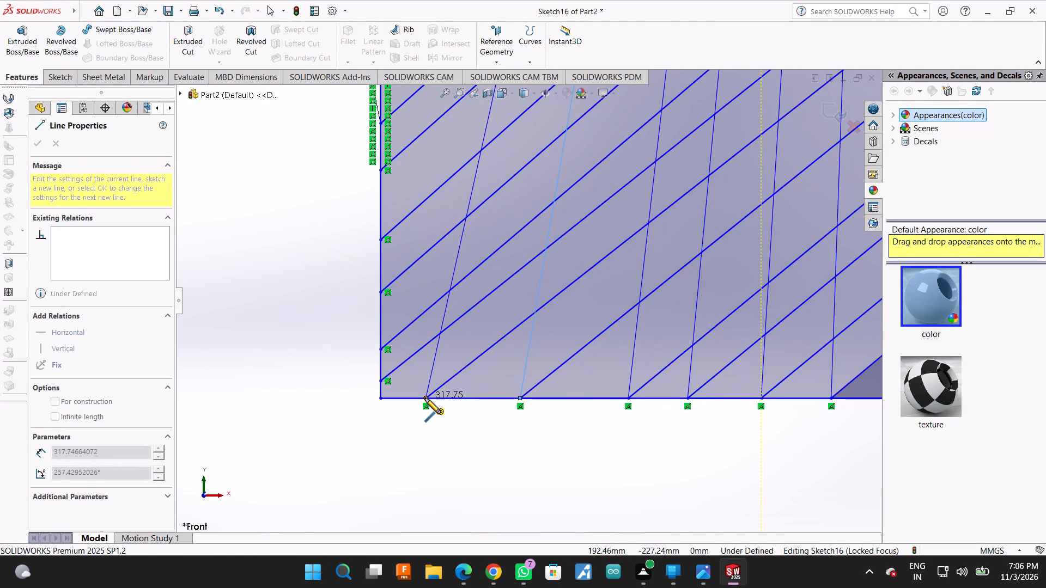
pyautogui.click(425, 398)
# Continue around the corner to the lowest left-edge endpoint and draw a line about 315 mm long to the next top-edge endpoint.
pyautogui.click(380, 378)
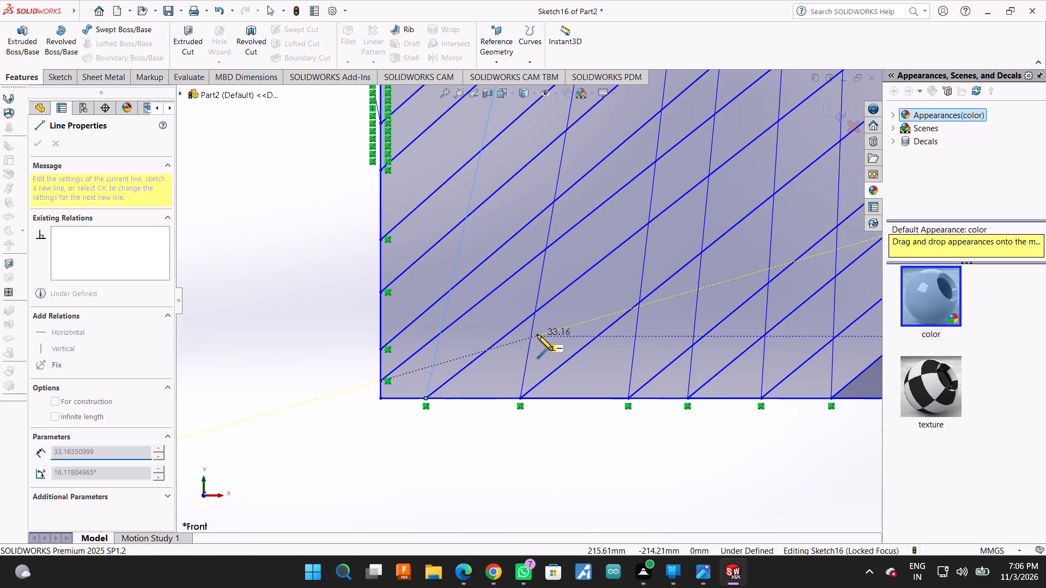
pyautogui.click(381, 379)
pyautogui.scroll(6, 404, 387)
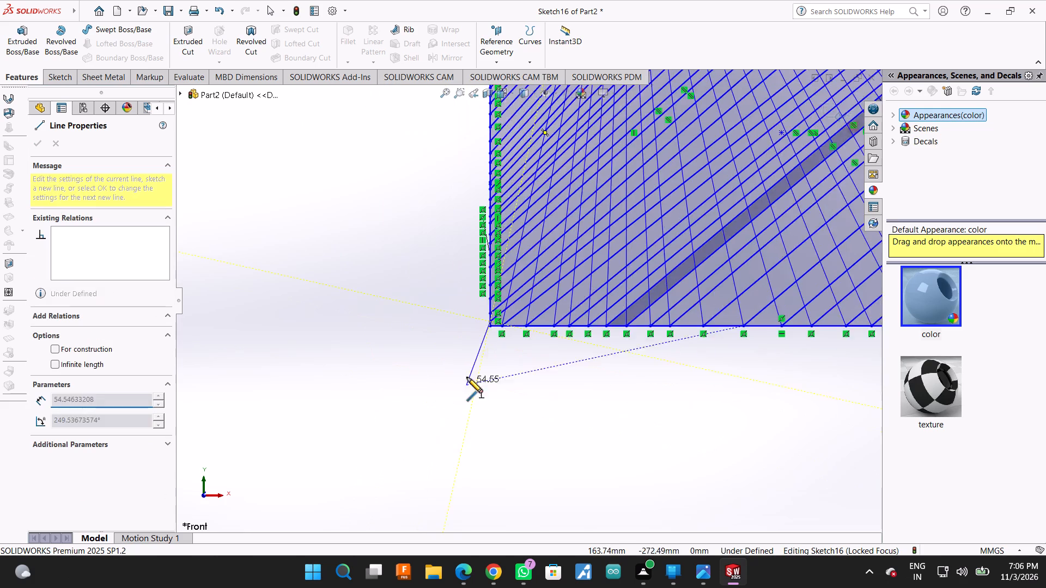
pyautogui.scroll(3, 467, 377)
pyautogui.scroll(-10, 509, 181)
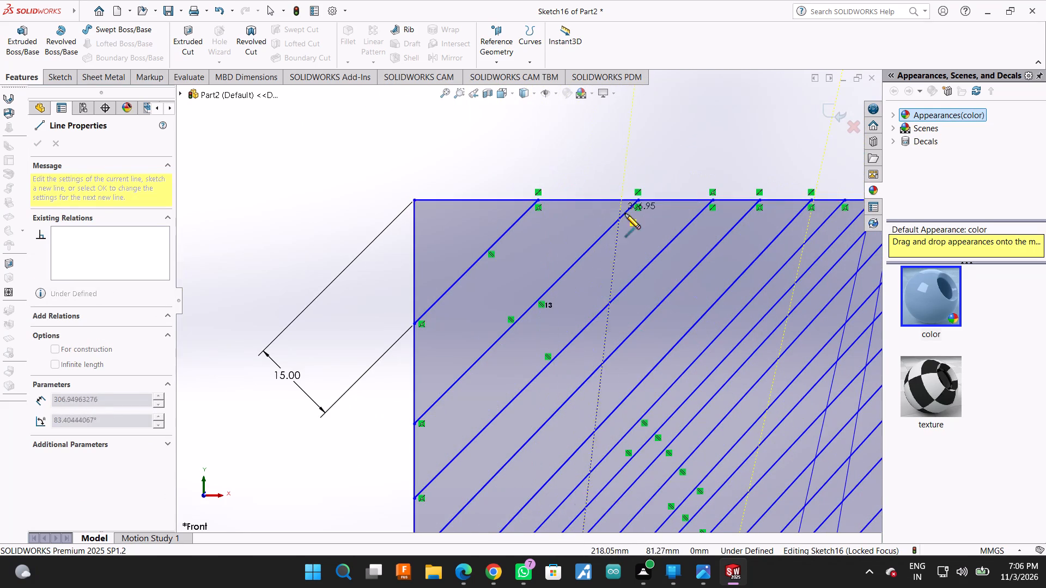
pyautogui.scroll(1, 642, 225)
pyautogui.scroll(-1, 678, 218)
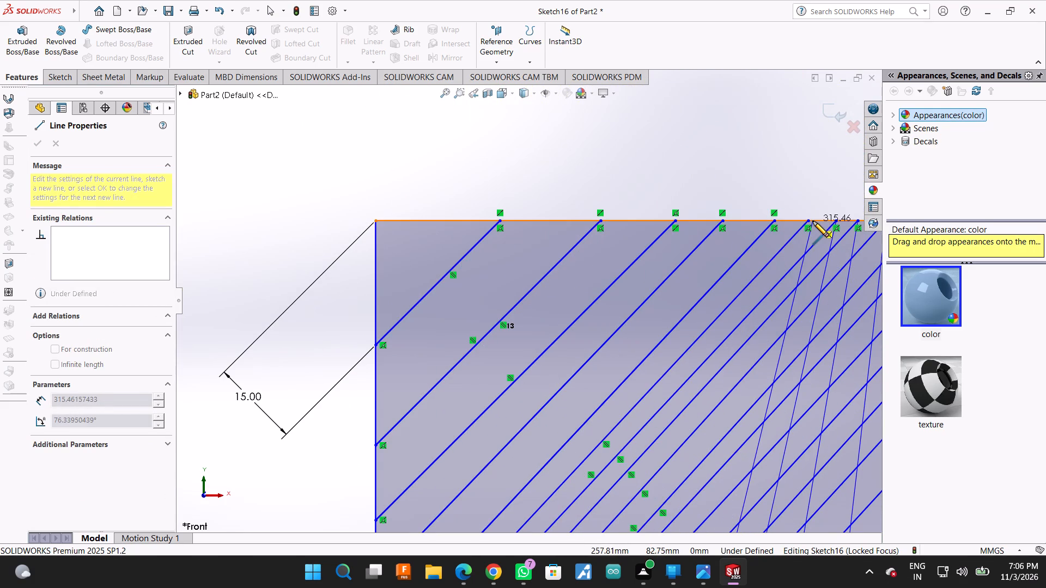
pyautogui.click(809, 222)
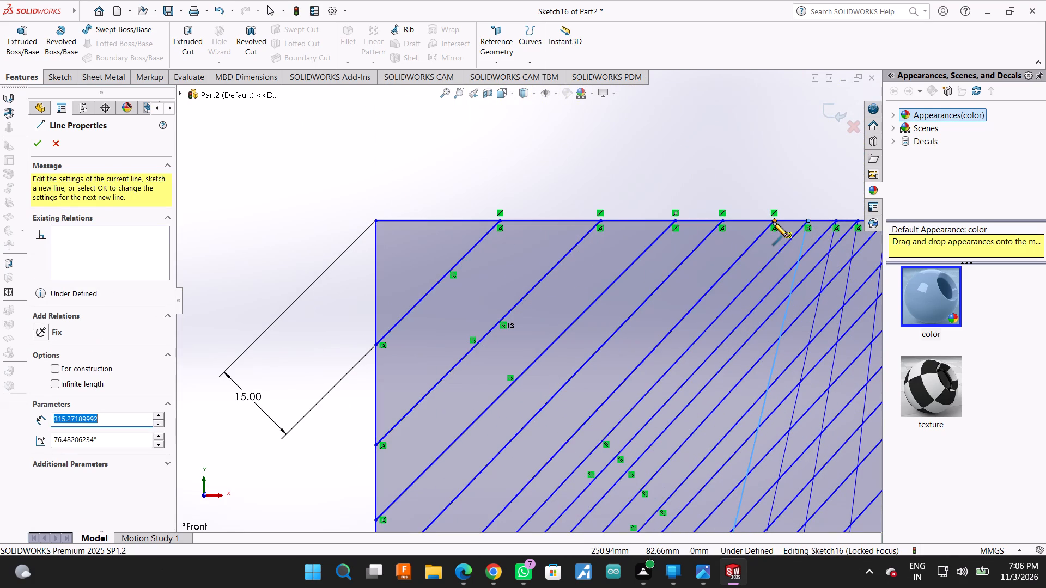
# Continue to the fifth top-edge endpoint from the upper-left corner and draw a line about 308 mm long to the second-lowest left-edge endpoint.
pyautogui.click(773, 220)
pyautogui.scroll(6, 773, 229)
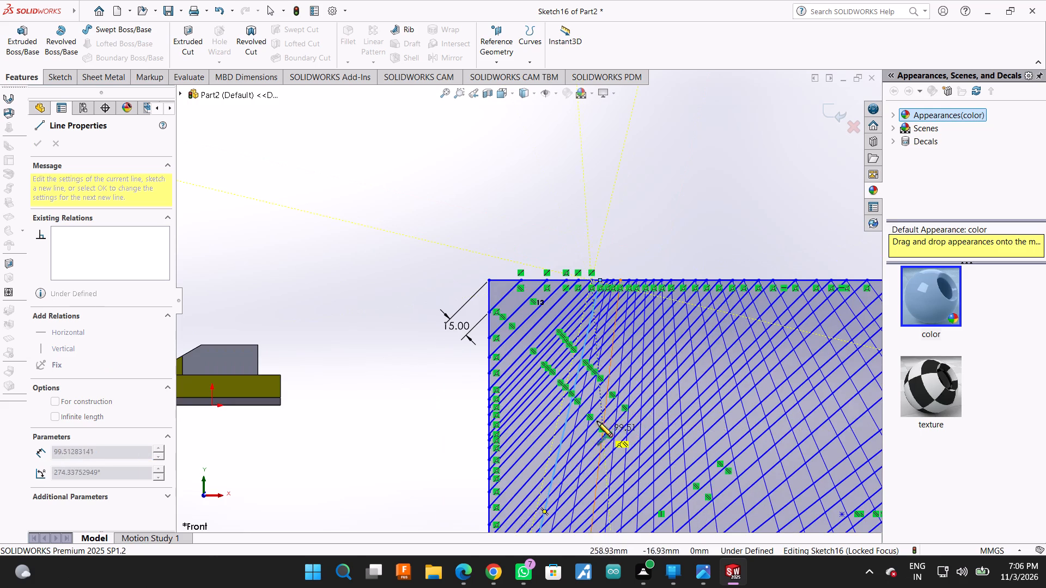
pyautogui.scroll(4, 597, 416)
pyautogui.scroll(-8, 584, 444)
pyautogui.scroll(-2, 390, 437)
pyautogui.scroll(3, 382, 442)
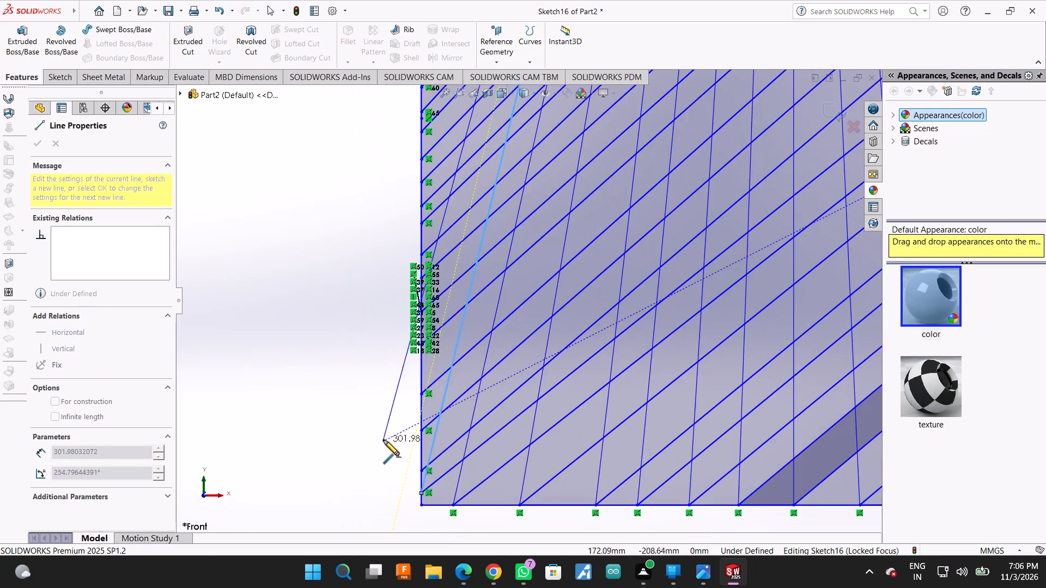
pyautogui.scroll(-5, 432, 417)
pyautogui.scroll(1, 436, 473)
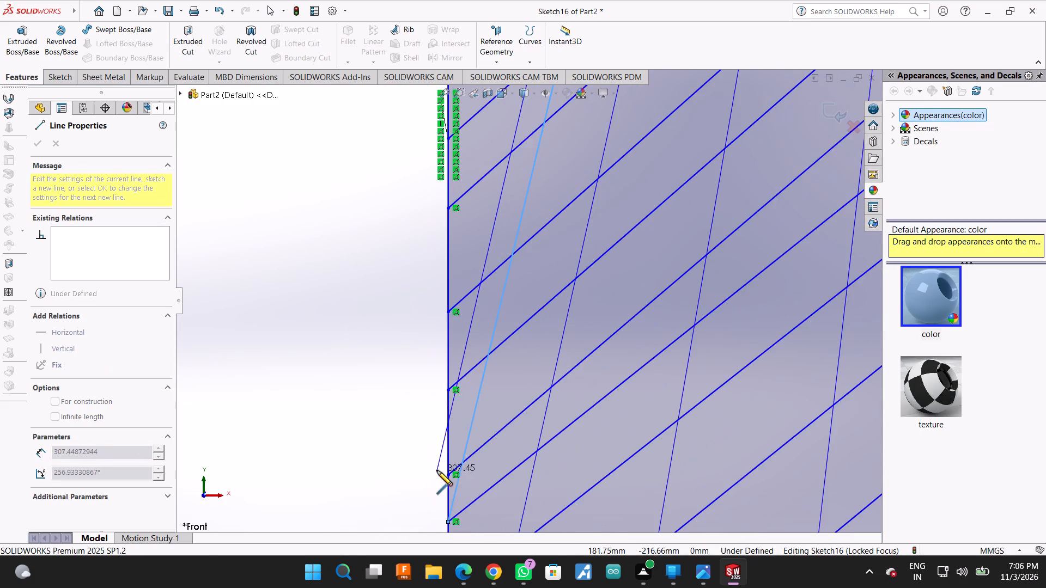
pyautogui.scroll(2, 457, 476)
pyautogui.scroll(-1, 487, 395)
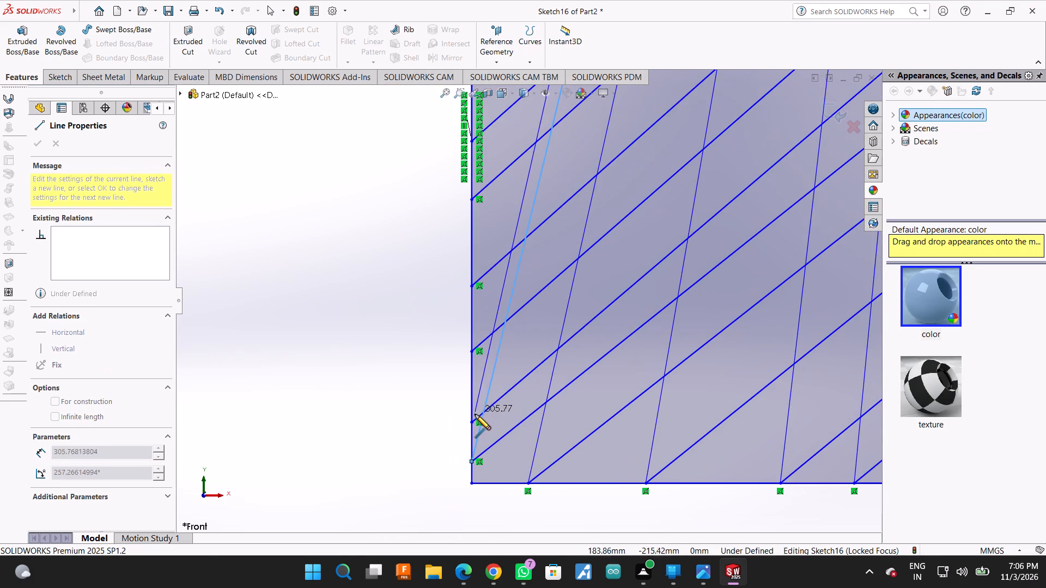
pyautogui.click(473, 420)
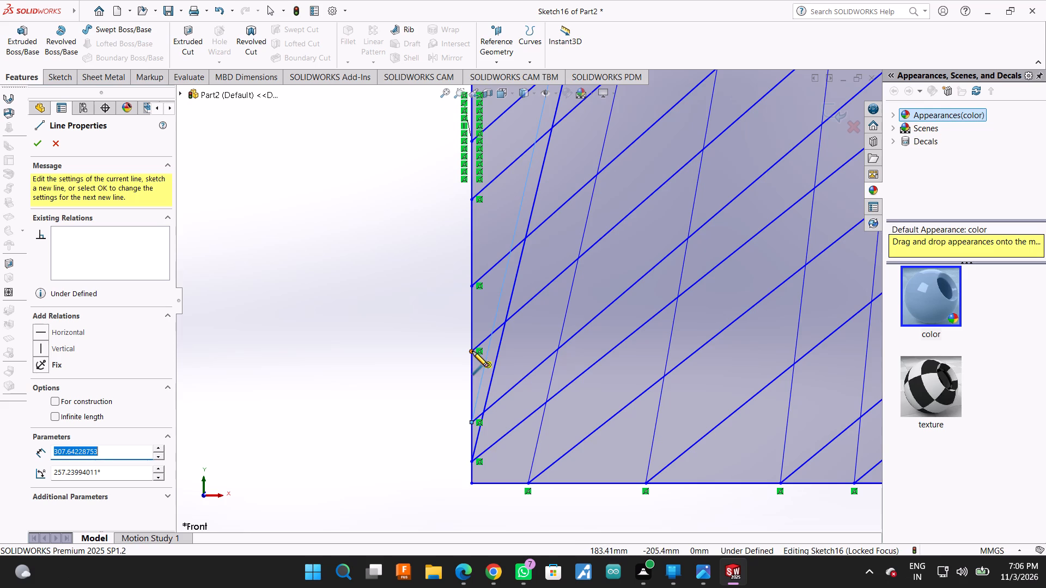
# Continue to the third-lowest left-edge endpoint and draw a line about 294 mm long to the fourth top-edge endpoint from the upper-left corner.
pyautogui.click(472, 351)
pyautogui.scroll(11, 482, 351)
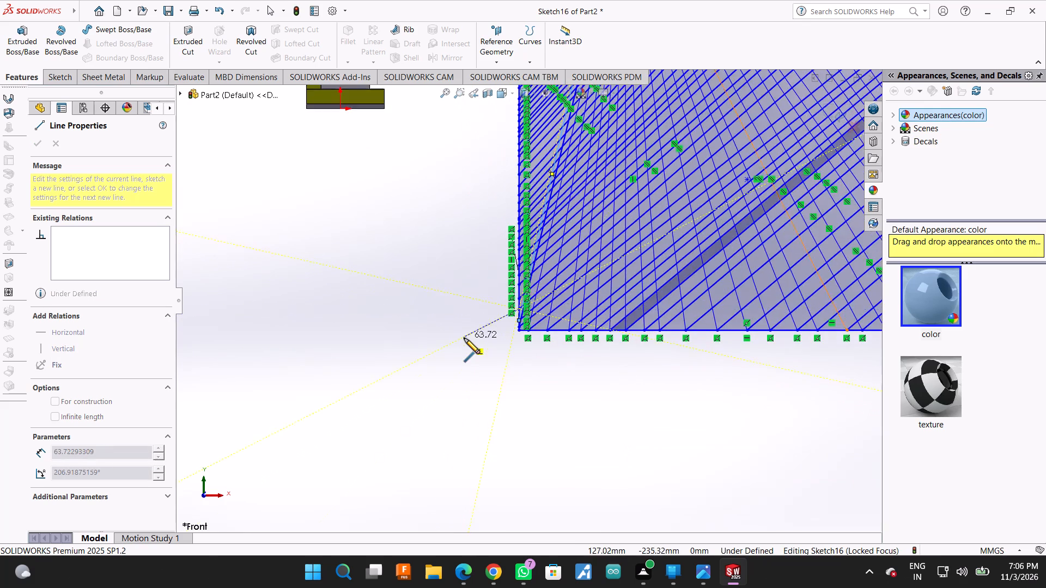
pyautogui.scroll(4, 464, 338)
pyautogui.scroll(-4, 545, 209)
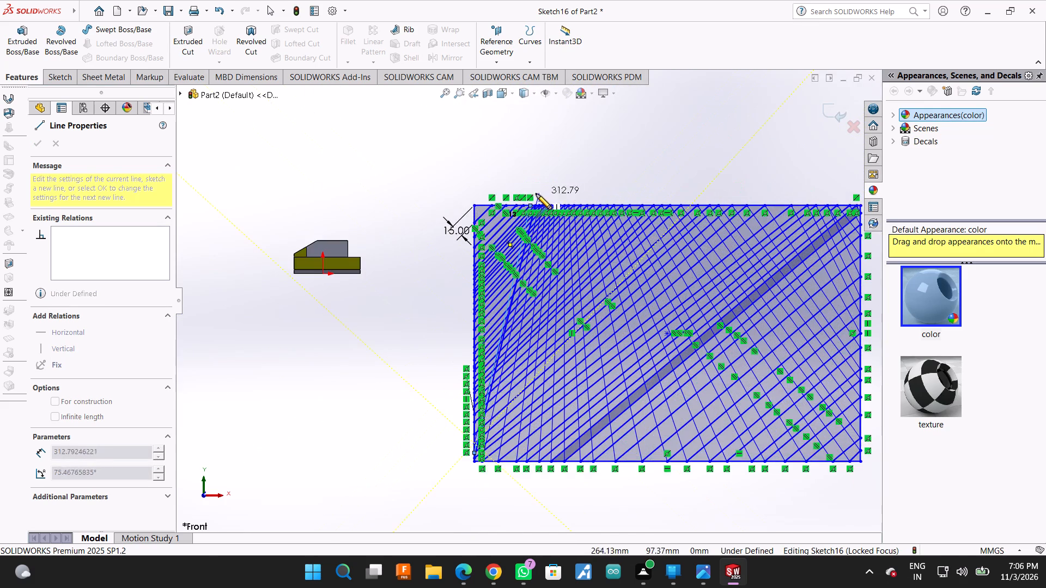
pyautogui.scroll(-8, 528, 199)
pyautogui.scroll(-5, 554, 245)
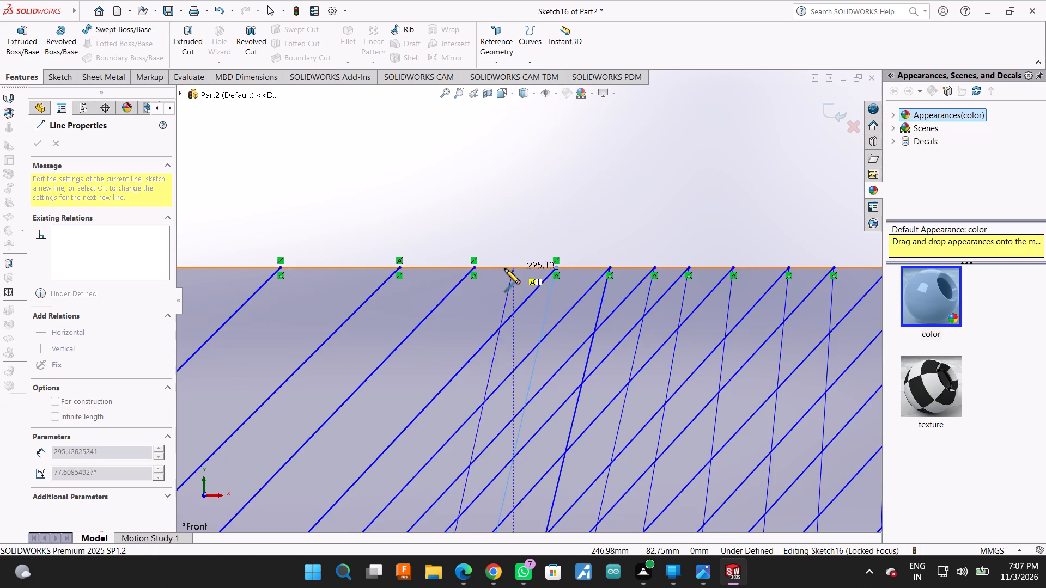
pyautogui.click(477, 268)
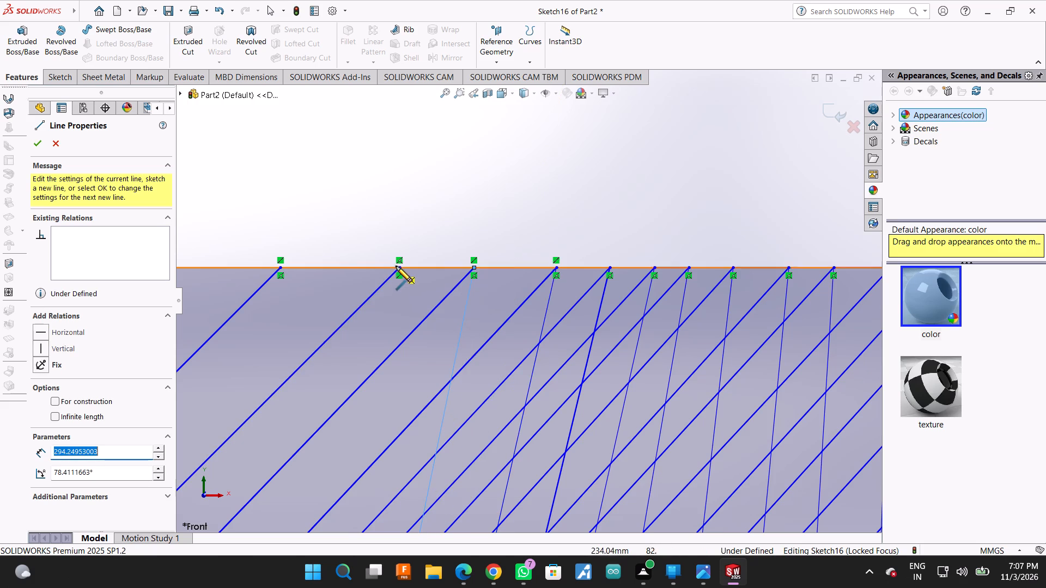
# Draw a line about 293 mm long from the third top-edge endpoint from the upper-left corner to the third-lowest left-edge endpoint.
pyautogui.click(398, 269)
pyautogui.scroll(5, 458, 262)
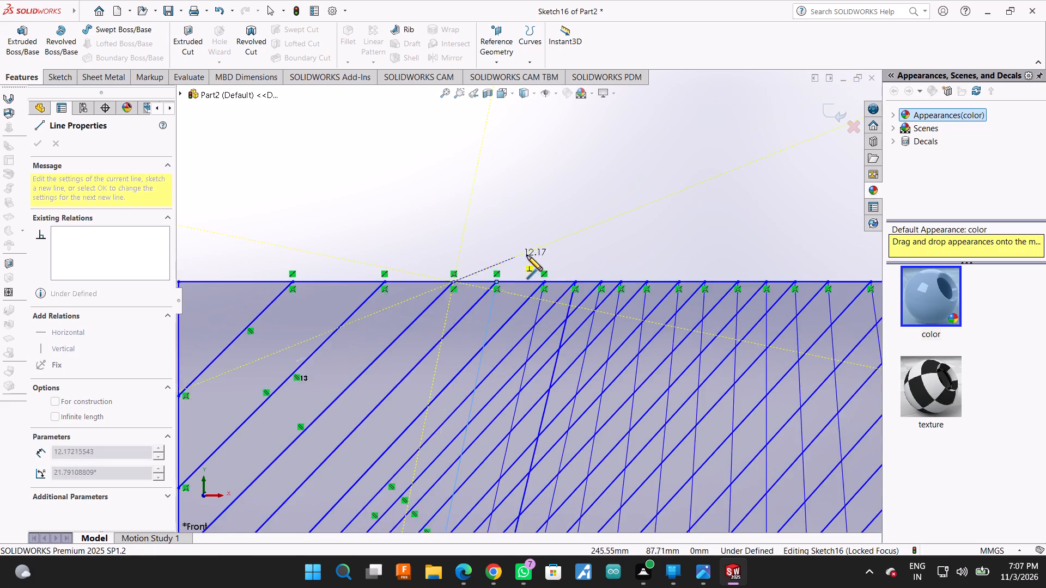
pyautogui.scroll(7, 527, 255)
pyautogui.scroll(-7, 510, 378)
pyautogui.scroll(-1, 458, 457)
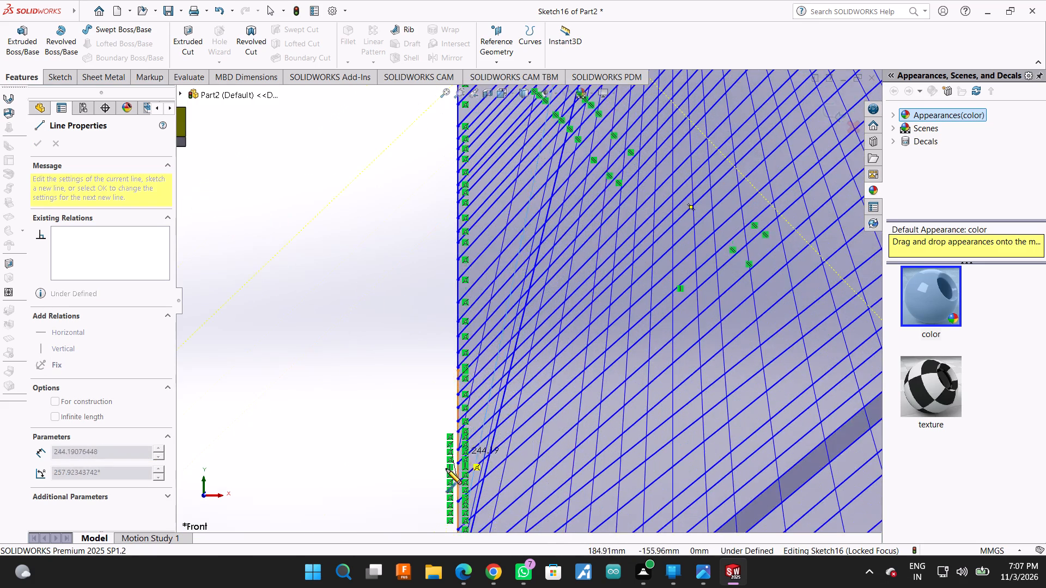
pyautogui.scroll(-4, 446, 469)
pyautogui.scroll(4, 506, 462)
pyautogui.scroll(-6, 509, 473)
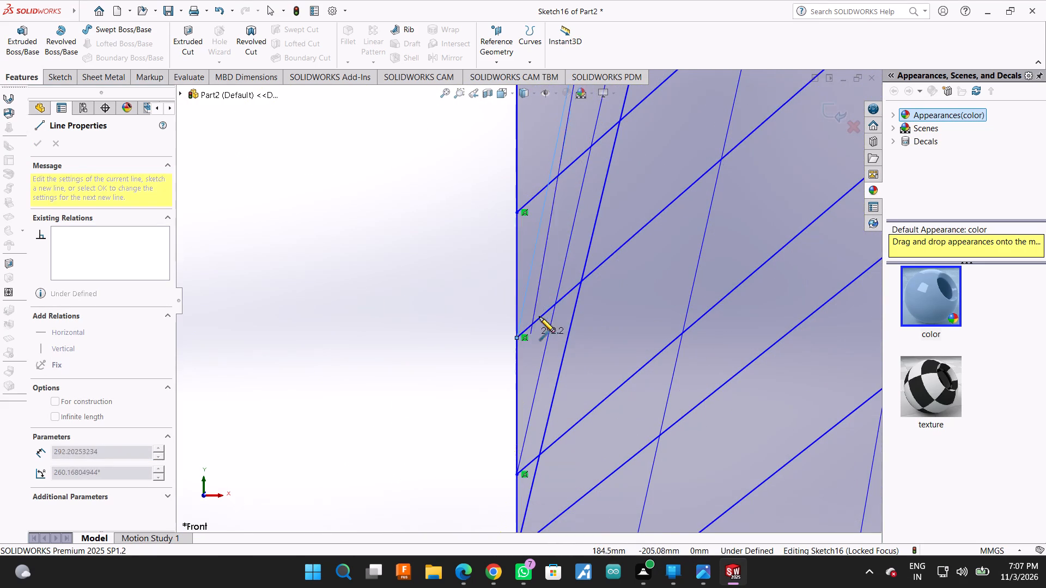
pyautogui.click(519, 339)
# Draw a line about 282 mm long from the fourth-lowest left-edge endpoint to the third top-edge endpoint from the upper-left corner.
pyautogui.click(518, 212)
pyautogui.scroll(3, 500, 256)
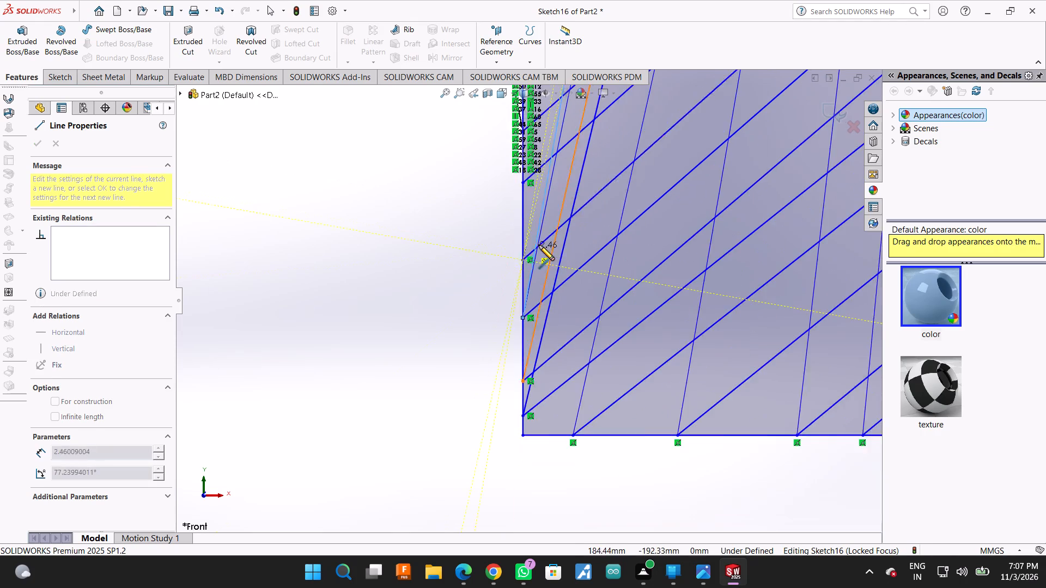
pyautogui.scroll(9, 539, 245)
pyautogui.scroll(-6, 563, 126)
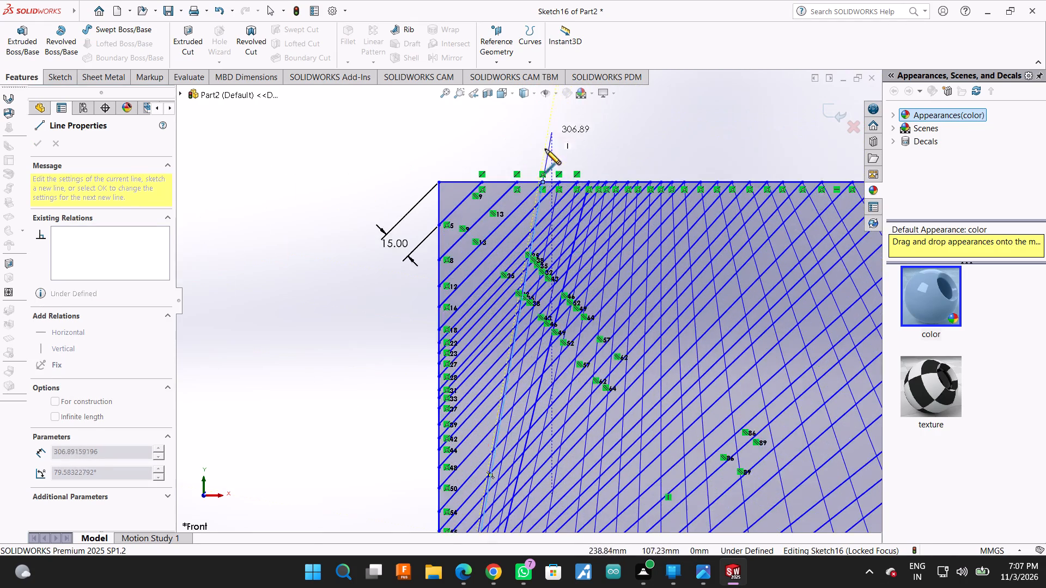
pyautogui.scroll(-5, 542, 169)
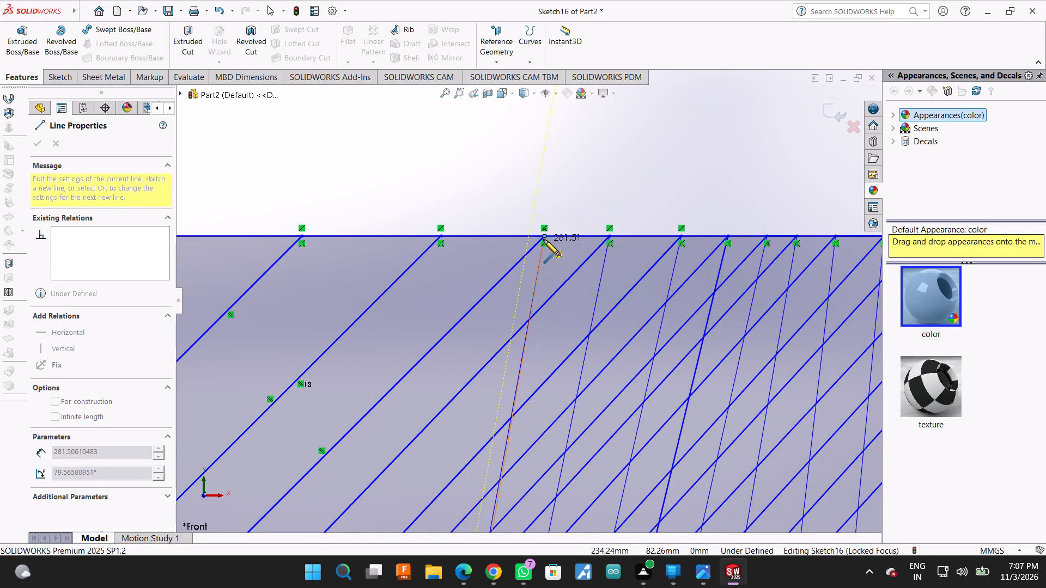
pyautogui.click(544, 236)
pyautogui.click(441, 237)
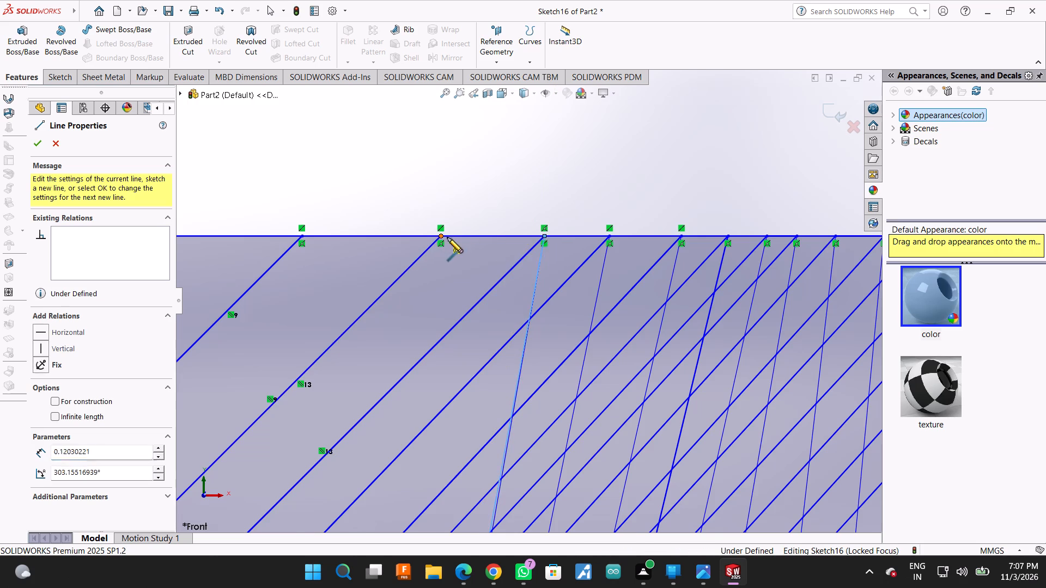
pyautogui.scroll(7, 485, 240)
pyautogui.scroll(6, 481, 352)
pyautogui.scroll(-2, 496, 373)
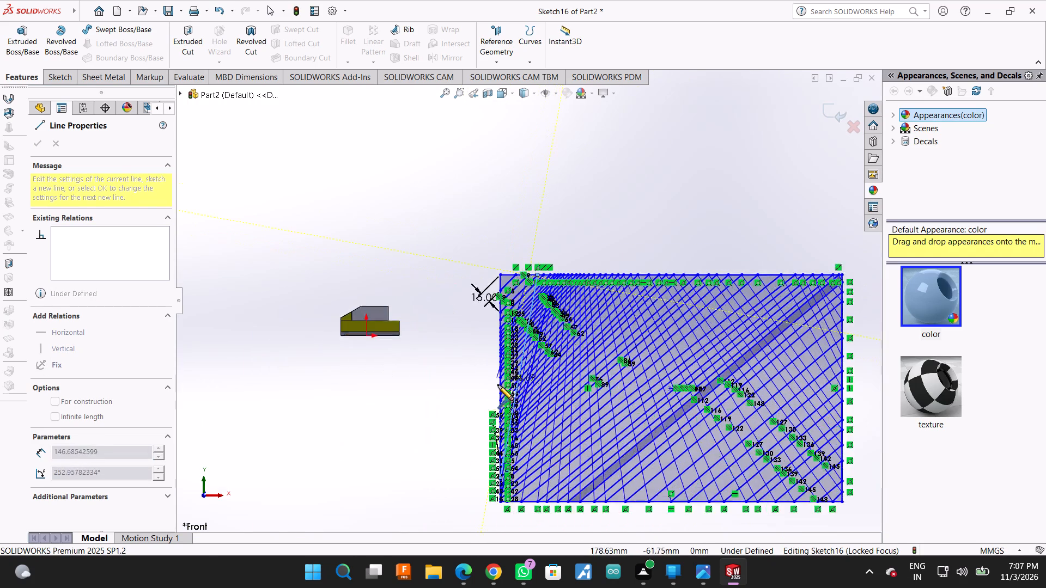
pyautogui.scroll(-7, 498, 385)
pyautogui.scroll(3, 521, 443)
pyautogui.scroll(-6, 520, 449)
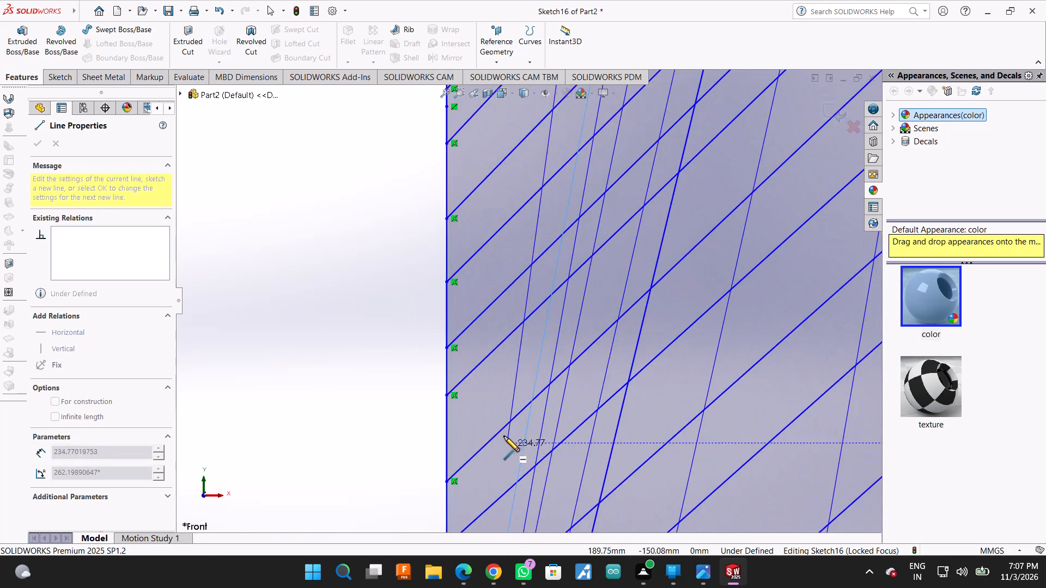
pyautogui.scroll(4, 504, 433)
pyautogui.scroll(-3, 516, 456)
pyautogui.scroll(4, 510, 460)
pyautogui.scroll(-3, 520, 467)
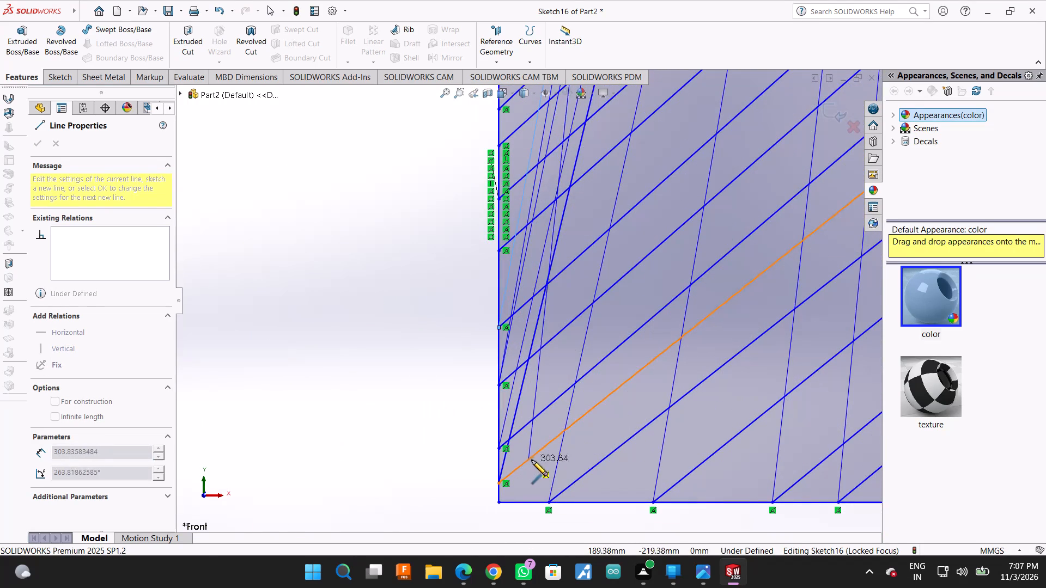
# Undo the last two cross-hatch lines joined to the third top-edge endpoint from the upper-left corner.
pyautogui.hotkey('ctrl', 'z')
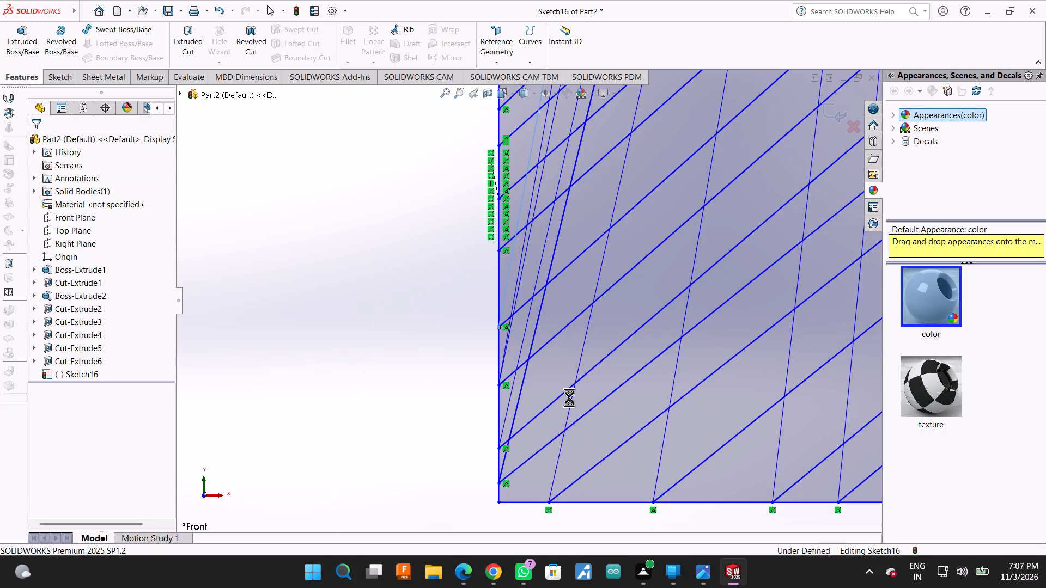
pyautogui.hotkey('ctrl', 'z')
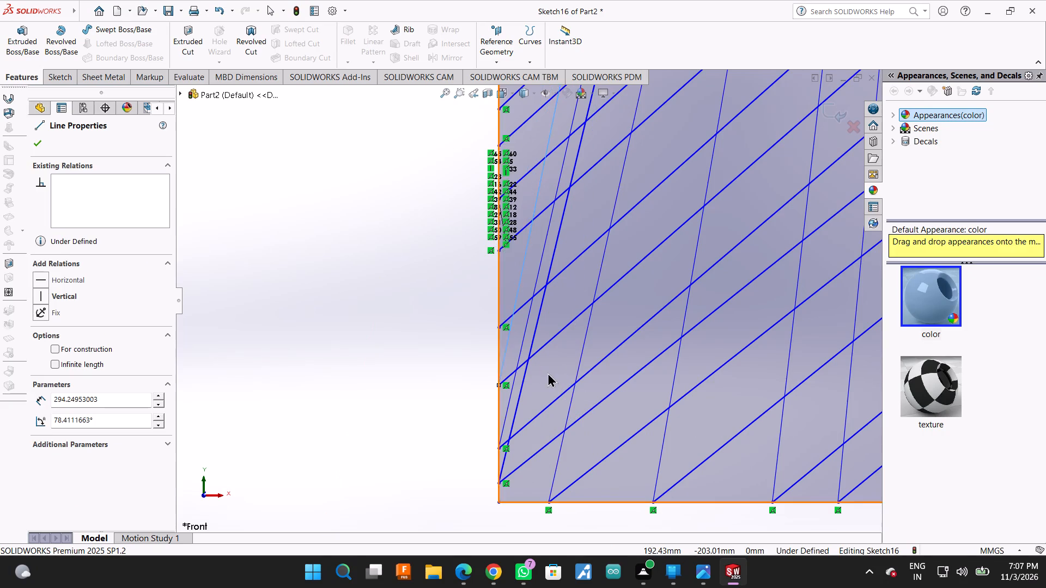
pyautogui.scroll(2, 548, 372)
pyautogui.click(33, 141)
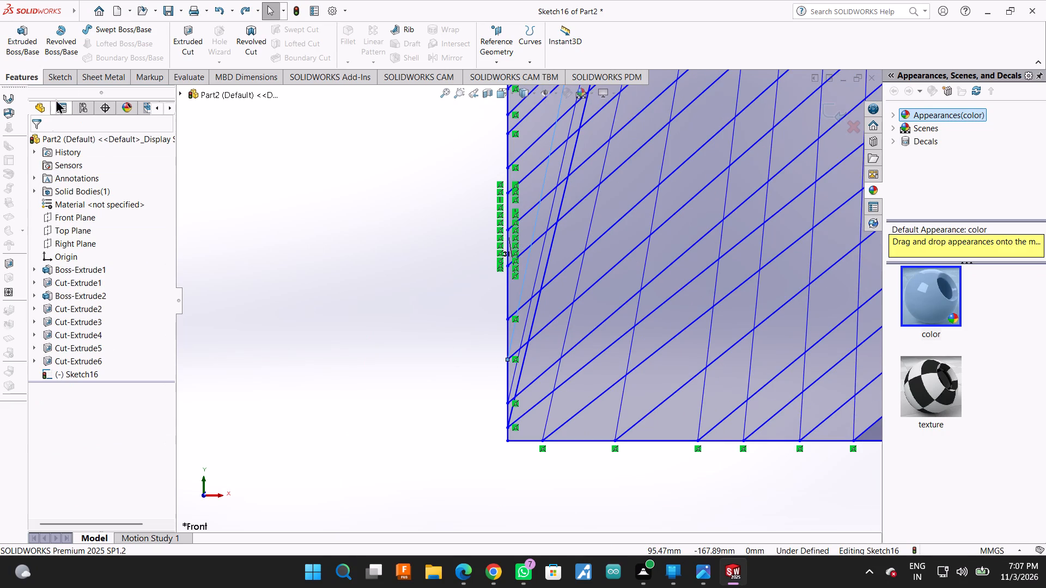
# Draw a line about 282 mm long from the fourth-lowest left-edge endpoint to the third top-edge endpoint from the upper-left corner.
pyautogui.click(48, 70)
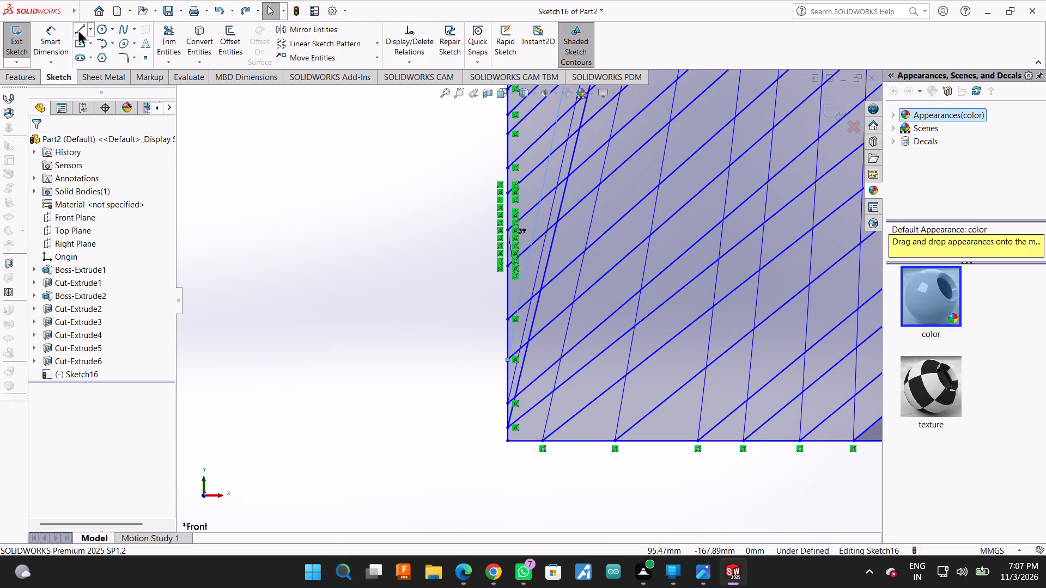
pyautogui.click(81, 28)
pyautogui.scroll(-2, 502, 332)
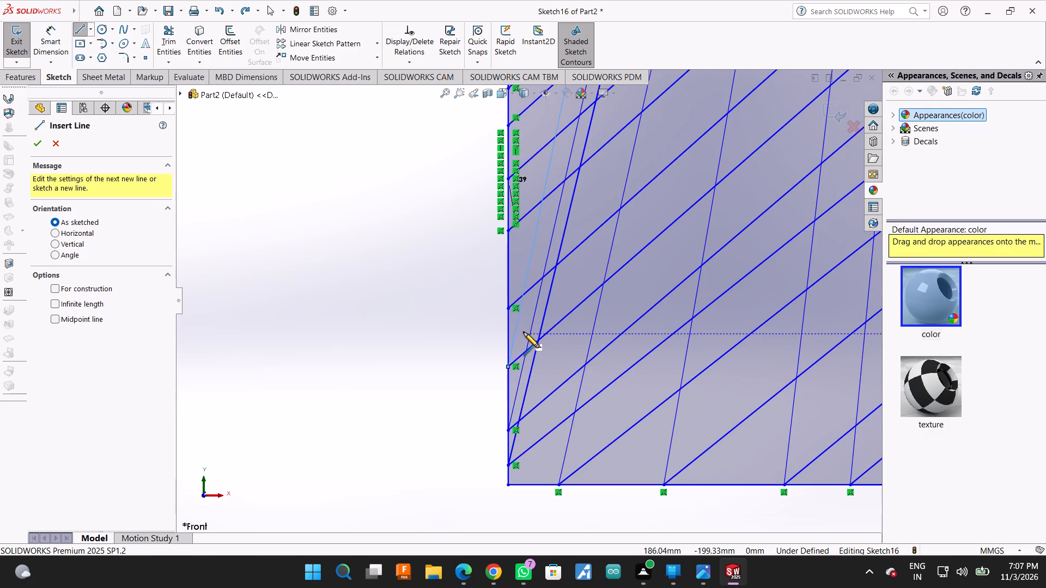
pyautogui.click(506, 310)
pyautogui.scroll(3, 508, 340)
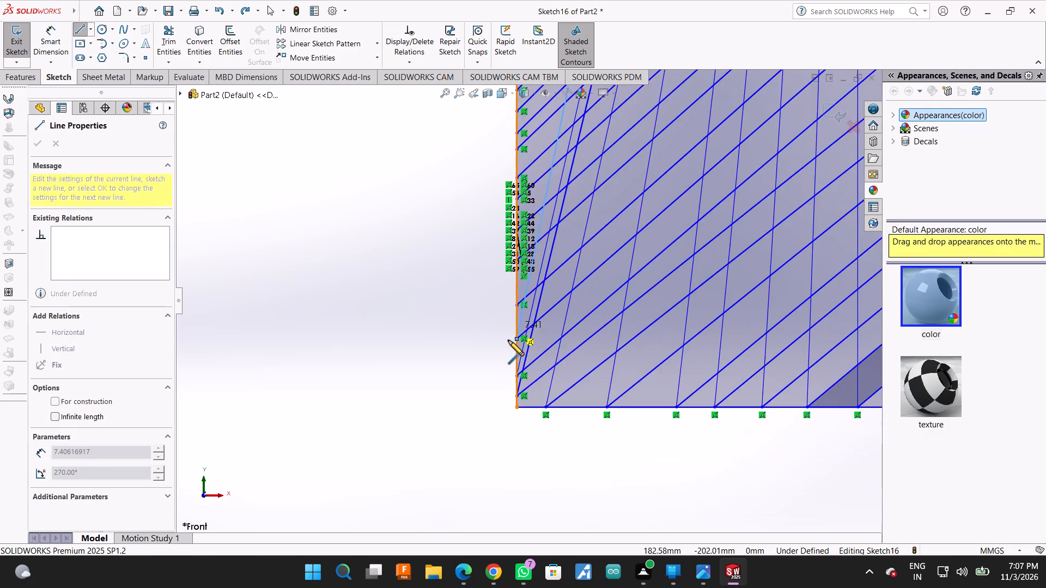
pyautogui.scroll(8, 512, 357)
pyautogui.scroll(-5, 553, 140)
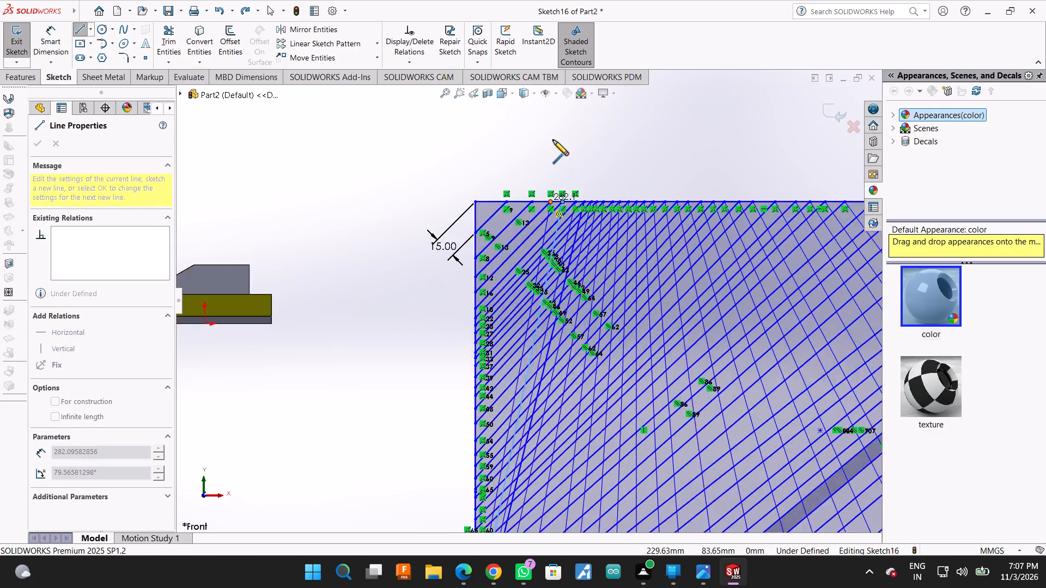
pyautogui.scroll(-4, 553, 140)
pyautogui.scroll(-2, 569, 240)
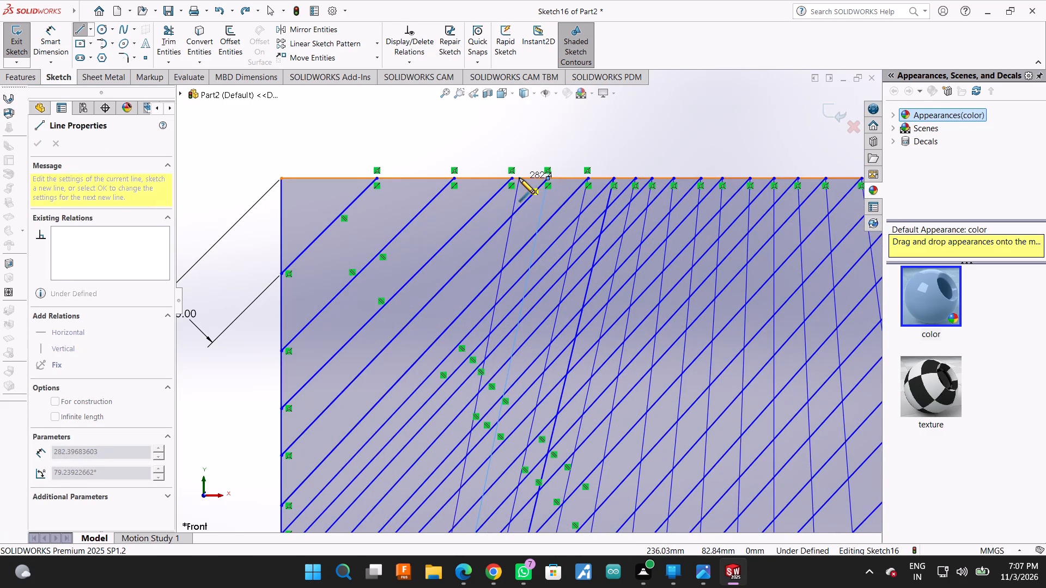
pyautogui.click(512, 179)
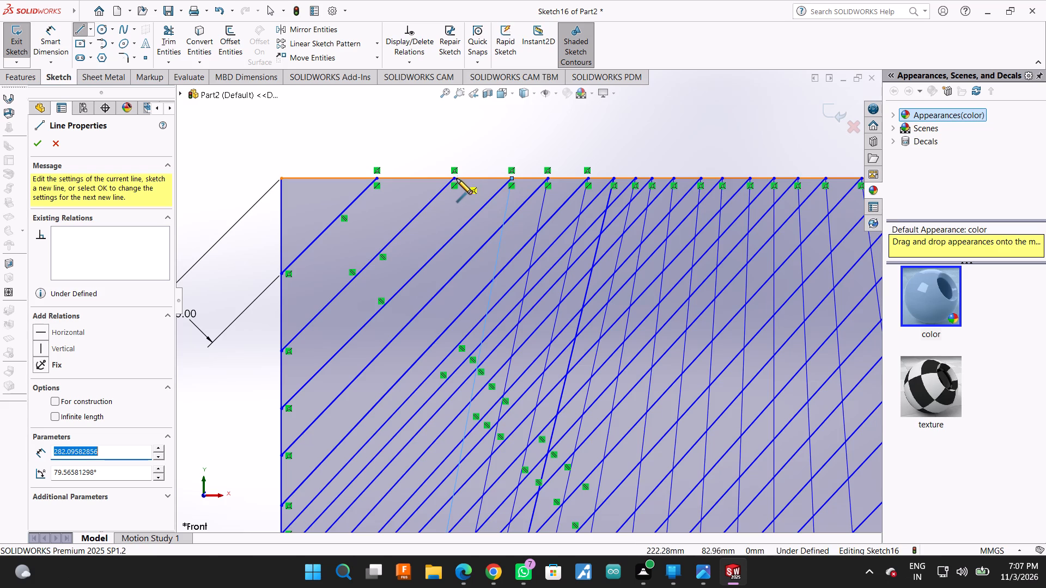
# Continue to the second top-edge endpoint from the upper-left corner and draw a line about 266 mm long to the fifth-lowest left-edge endpoint.
pyautogui.click(455, 180)
pyautogui.scroll(10, 488, 261)
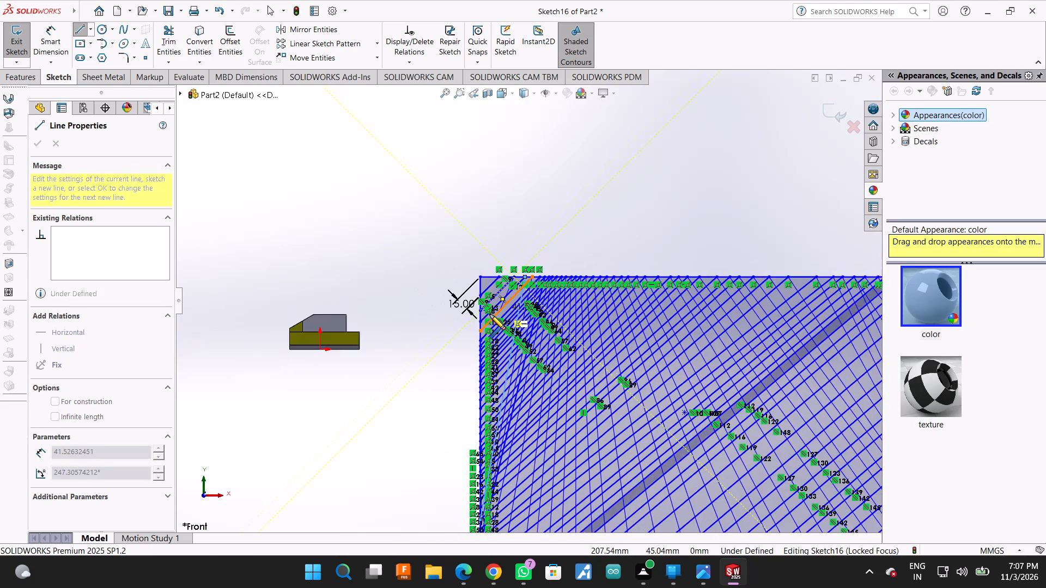
pyautogui.scroll(-1, 478, 330)
pyautogui.scroll(-7, 546, 450)
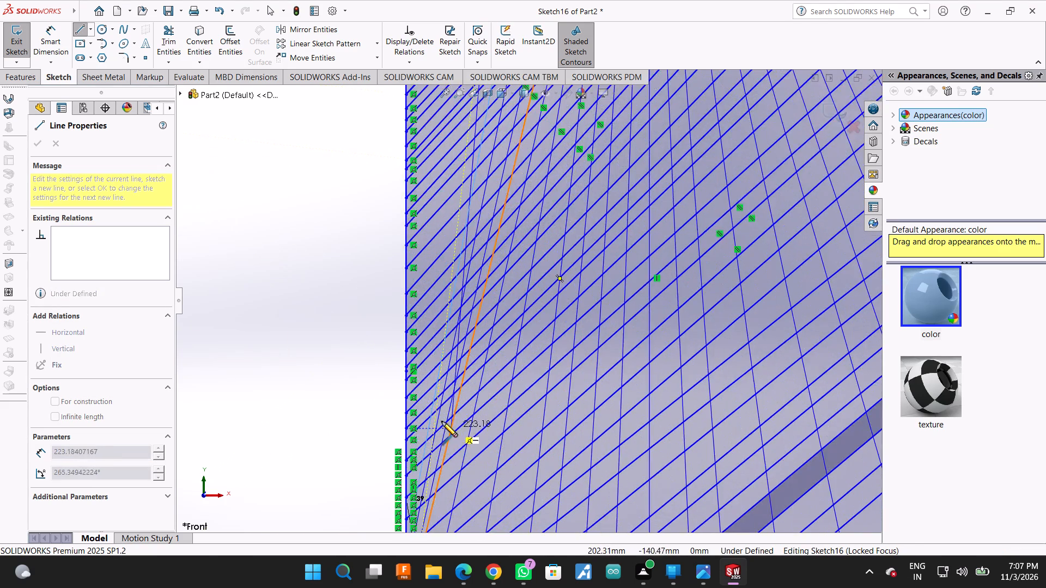
pyautogui.scroll(-4, 442, 421)
pyautogui.scroll(4, 366, 418)
pyautogui.scroll(-2, 411, 472)
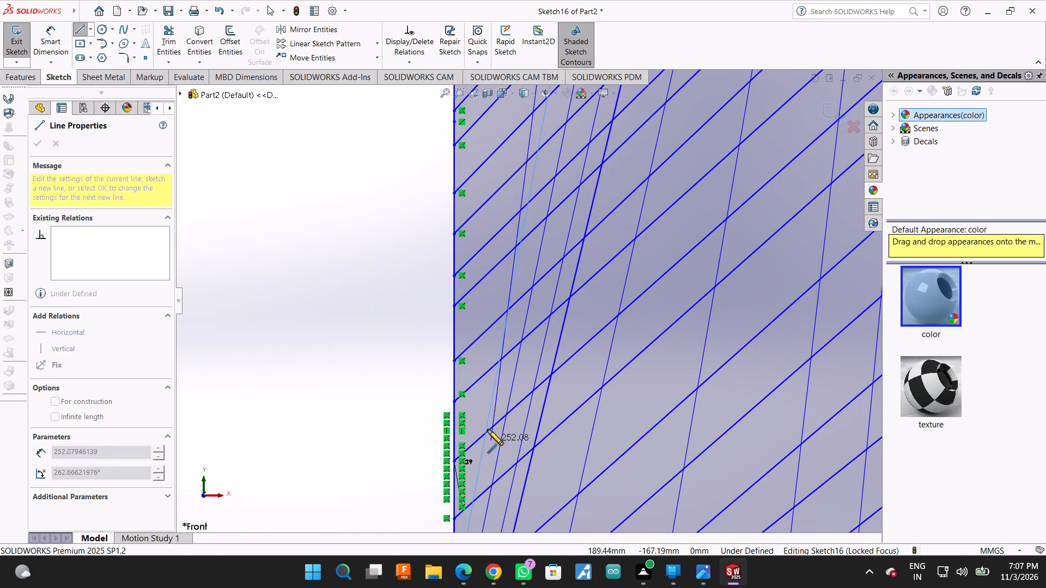
pyautogui.scroll(3, 459, 449)
pyautogui.scroll(-5, 488, 488)
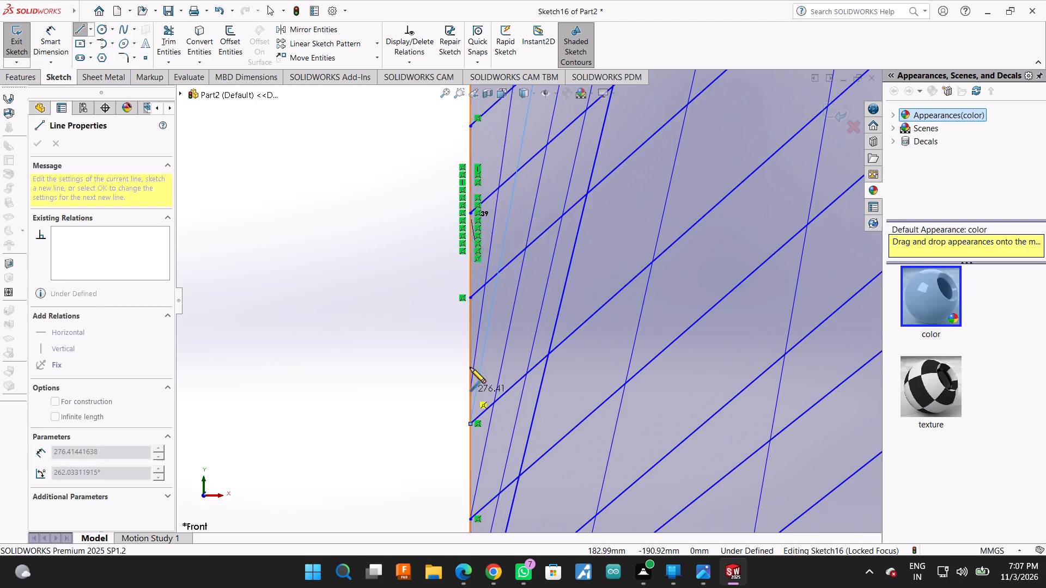
pyautogui.click(472, 299)
# Draw a line about 253 mm long from the sixth-lowest left-edge endpoint to the top edge, between the first two endpoints from the upper-left corner.
pyautogui.scroll(3, 477, 329)
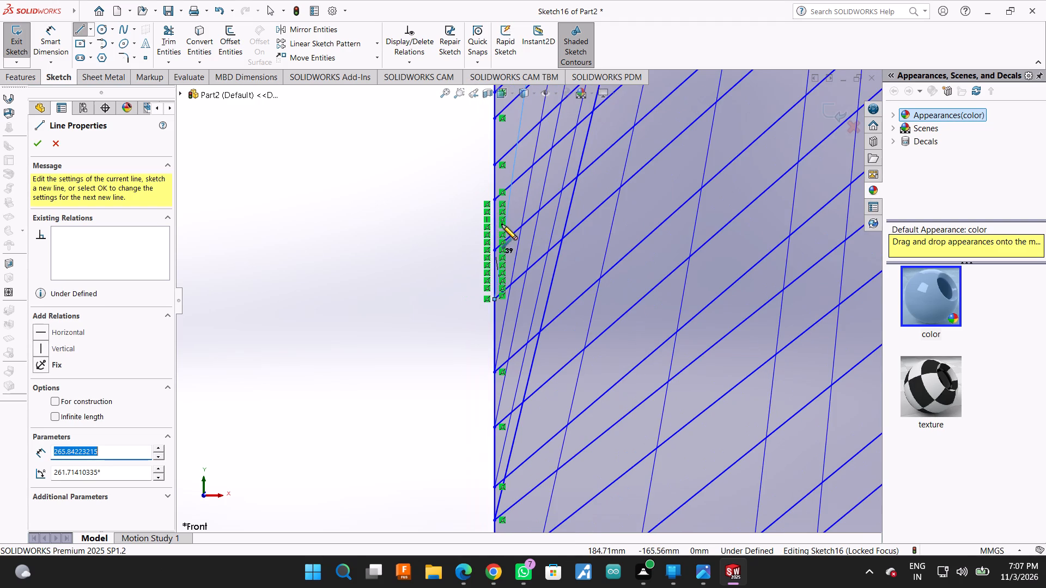
pyautogui.click(492, 249)
pyautogui.scroll(3, 506, 308)
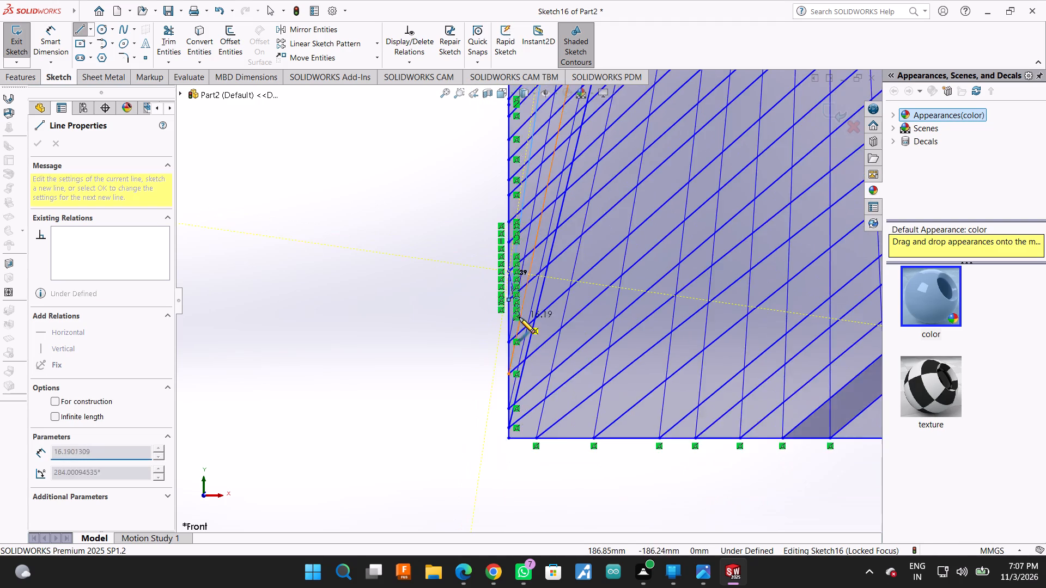
pyautogui.scroll(4, 519, 317)
pyautogui.scroll(4, 566, 205)
pyautogui.scroll(-10, 549, 142)
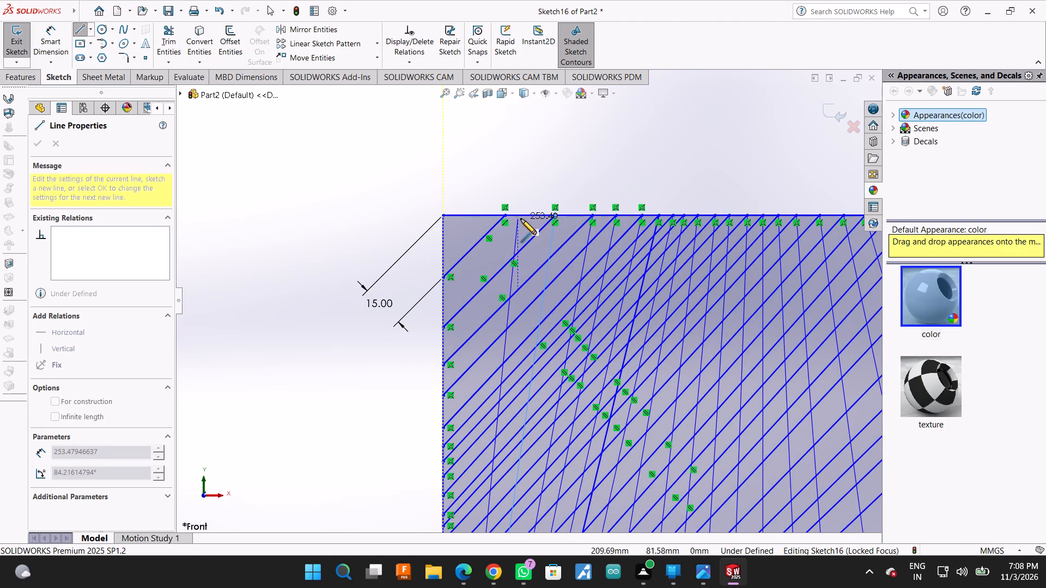
pyautogui.click(530, 215)
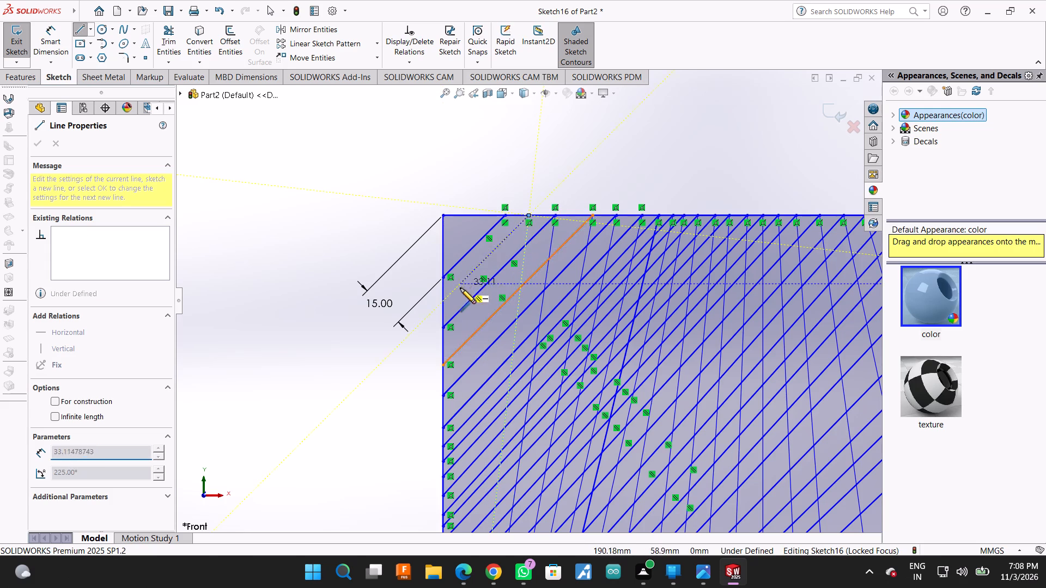
# Continue with a 45° hatch line about 41 mm long to the left edge, then about 8 mm up it and back to the first top-edge endpoint.
pyautogui.click(442, 302)
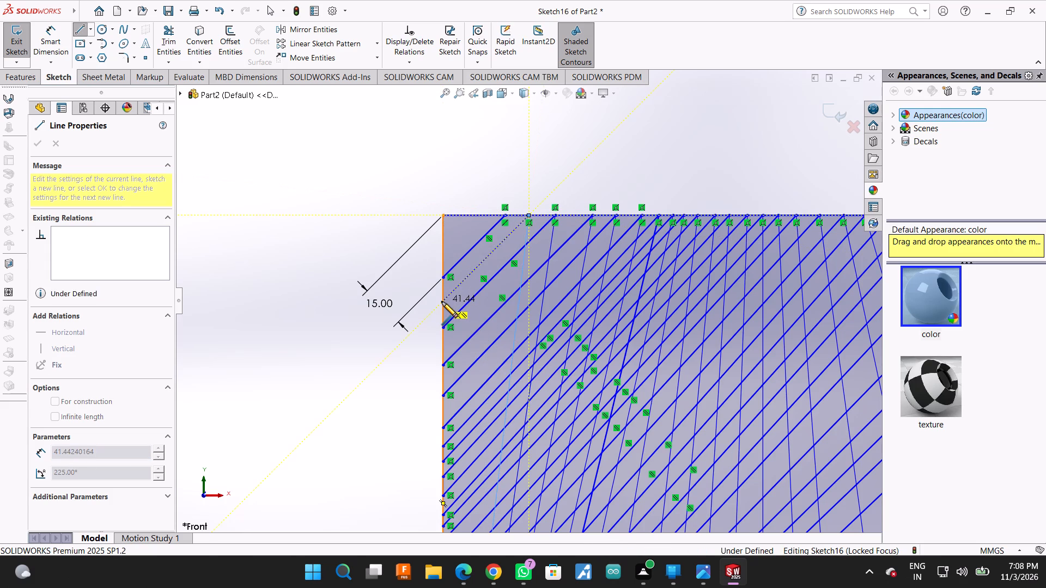
pyautogui.click(442, 278)
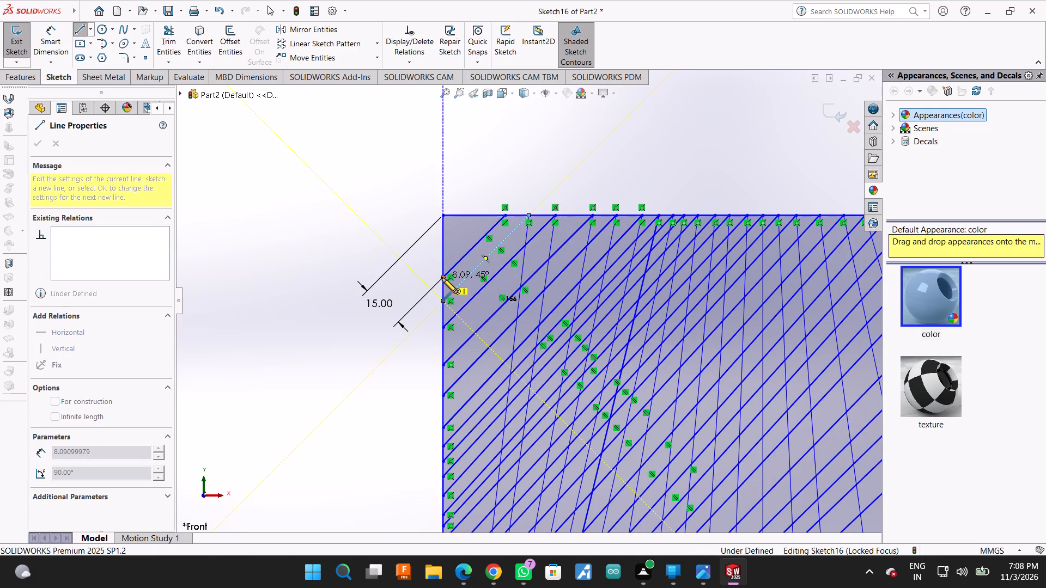
pyautogui.click(505, 213)
# Continue from the first top-edge endpoint with a line about 244 mm long to the seventh-lowest left-edge endpoint.
pyautogui.scroll(5, 515, 291)
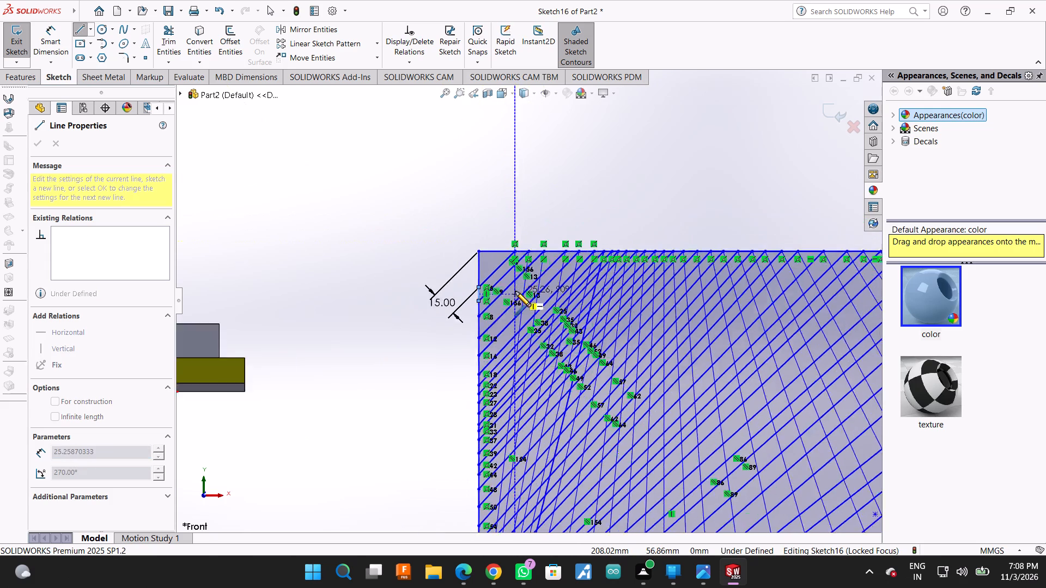
pyautogui.scroll(4, 515, 291)
pyautogui.scroll(-10, 571, 455)
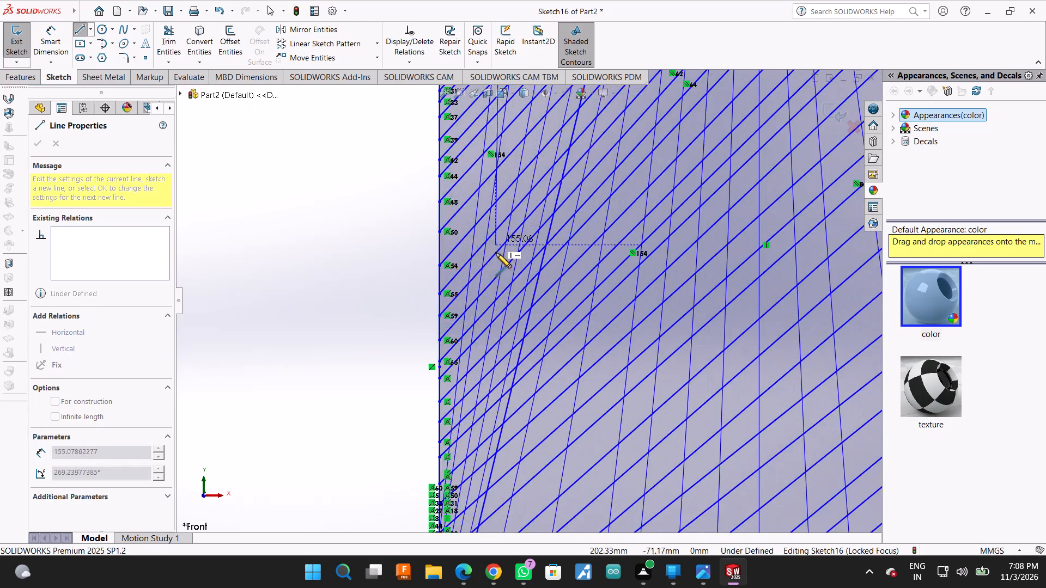
pyautogui.scroll(-4, 496, 253)
pyautogui.scroll(-3, 459, 326)
pyautogui.scroll(3, 467, 371)
pyautogui.scroll(-2, 509, 499)
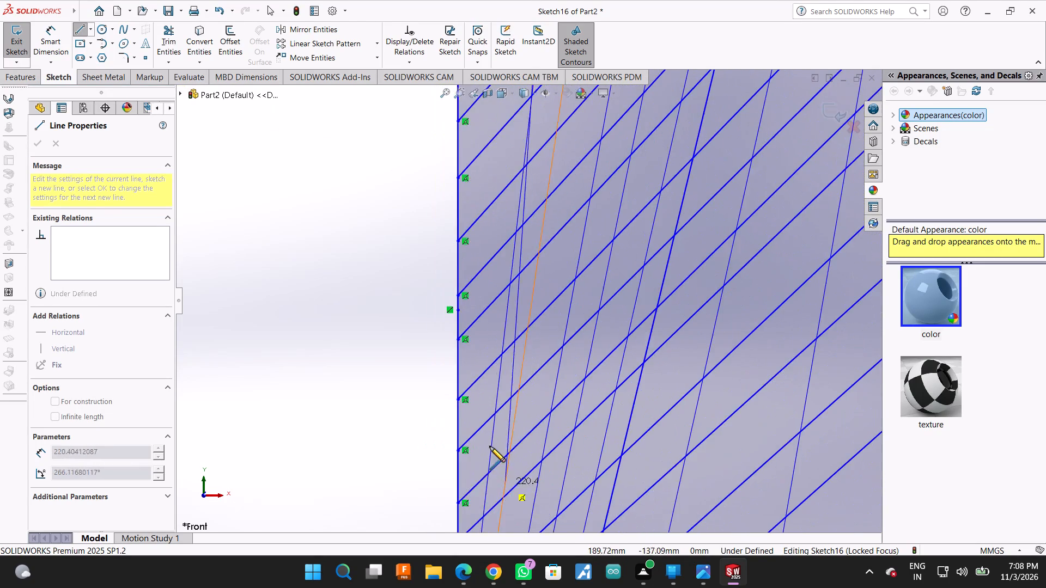
pyautogui.scroll(3, 489, 439)
pyautogui.scroll(-4, 498, 469)
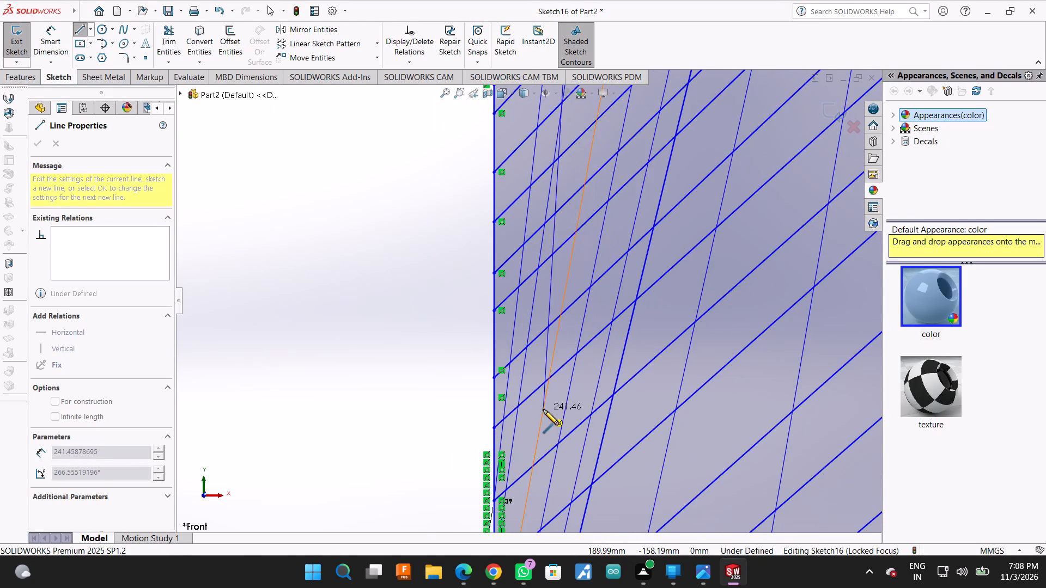
pyautogui.scroll(1, 518, 436)
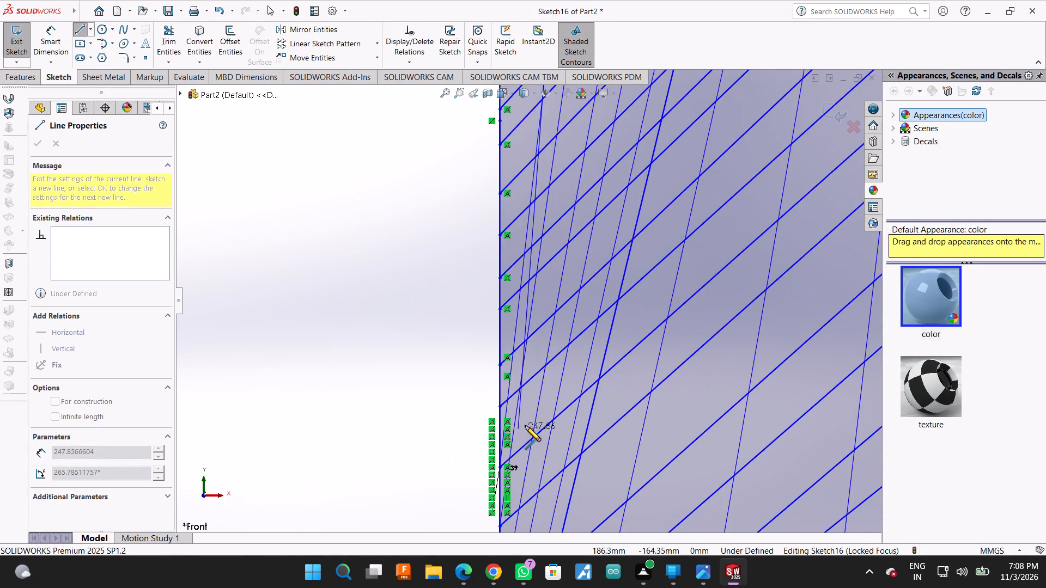
pyautogui.scroll(-1, 497, 409)
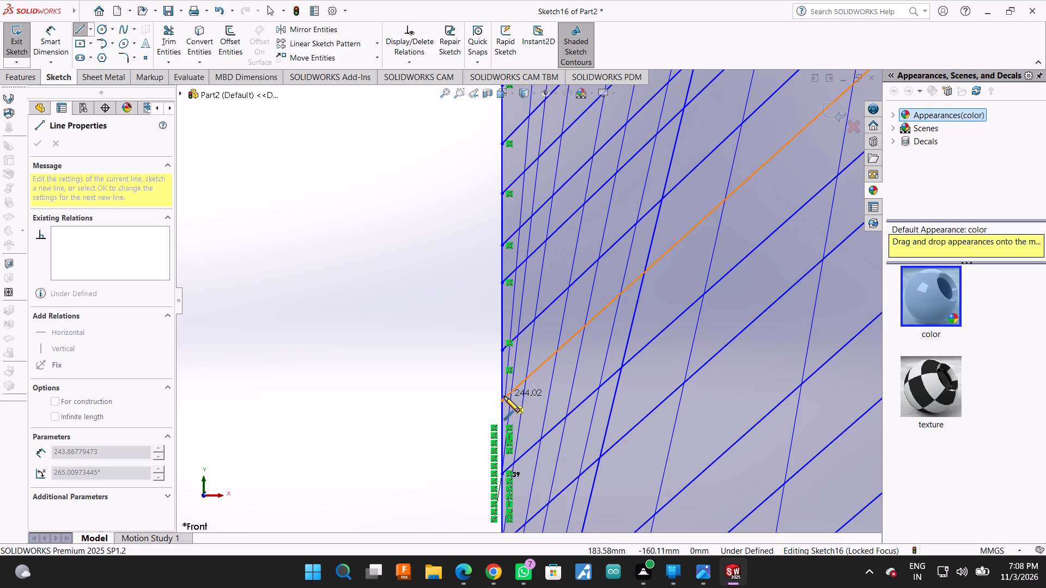
pyautogui.click(504, 396)
# Start a new line chain with a 45° hatch line from the left edge to the top edge, closer to the upper-left corner than the existing ones.
pyautogui.scroll(7, 542, 433)
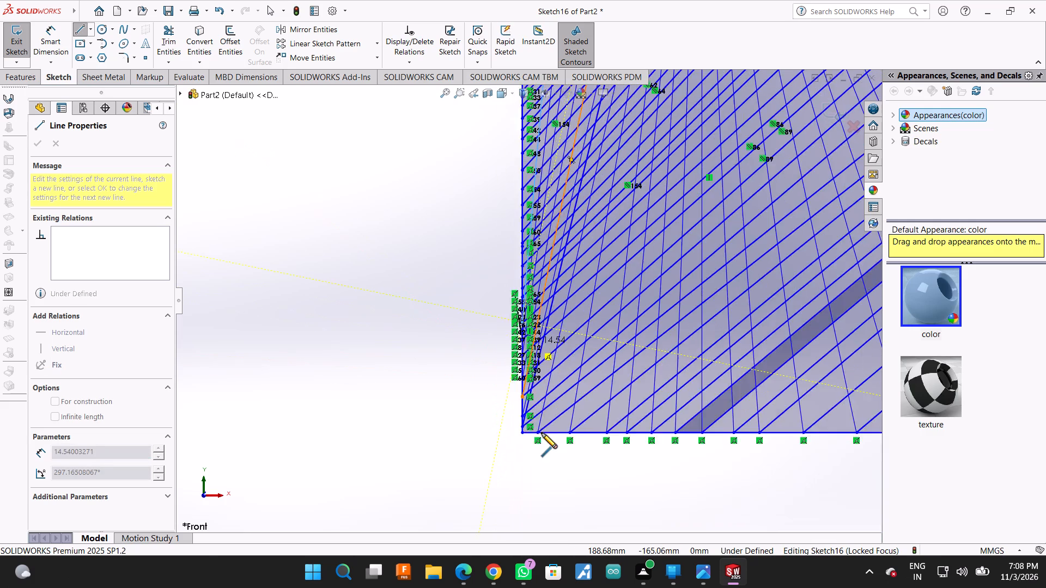
pyautogui.scroll(3, 542, 433)
pyautogui.scroll(4, 547, 318)
pyautogui.scroll(-10, 532, 226)
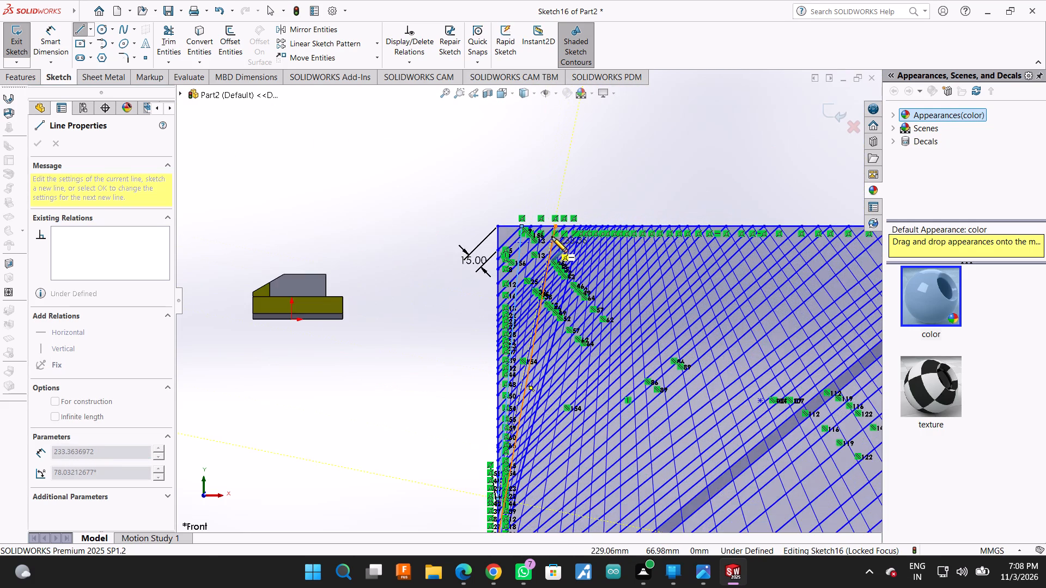
pyautogui.scroll(-5, 552, 237)
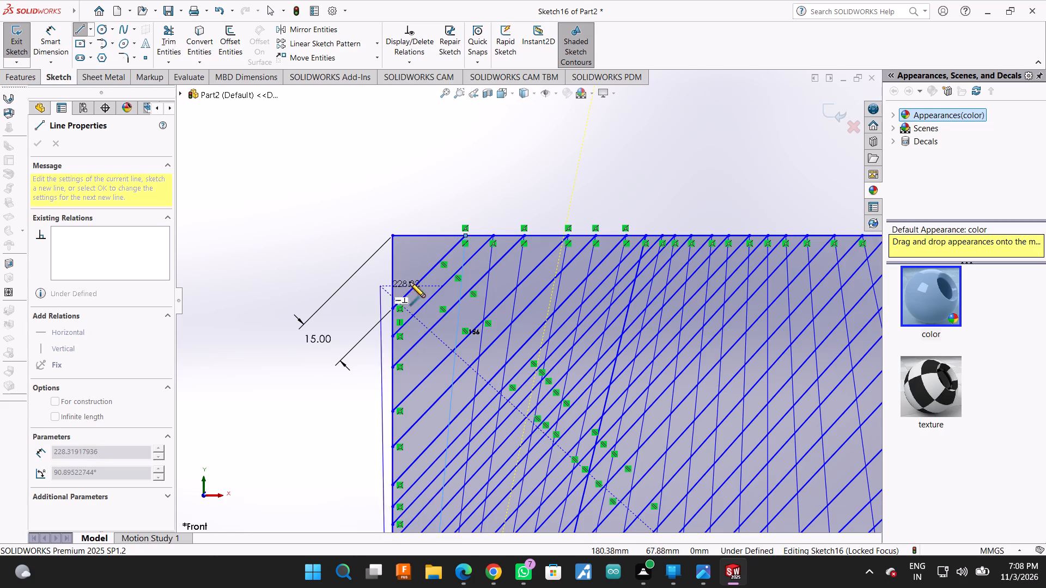
pyautogui.press('Escape')
pyautogui.click(81, 31)
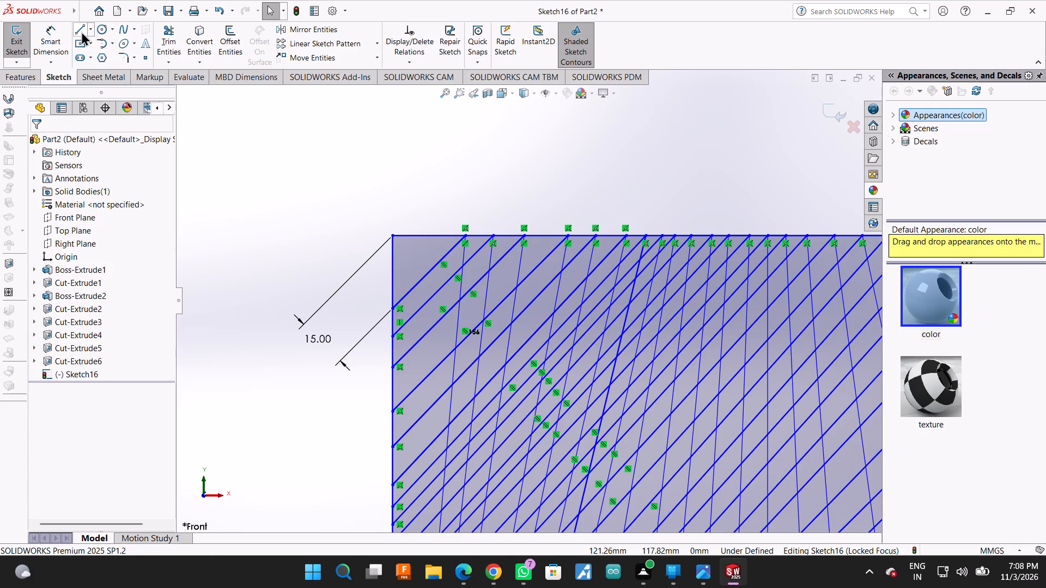
pyautogui.click(393, 284)
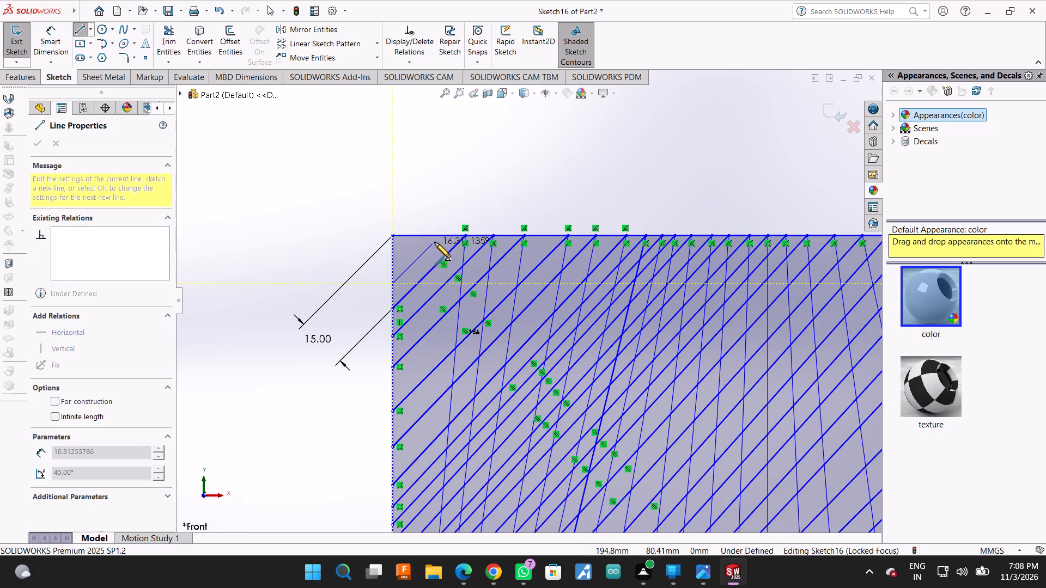
pyautogui.click(443, 236)
# Continue from the new hatch line's top-edge endpoint with a line about 237 mm long to the eighth-lowest left-edge endpoint.
pyautogui.scroll(4, 429, 369)
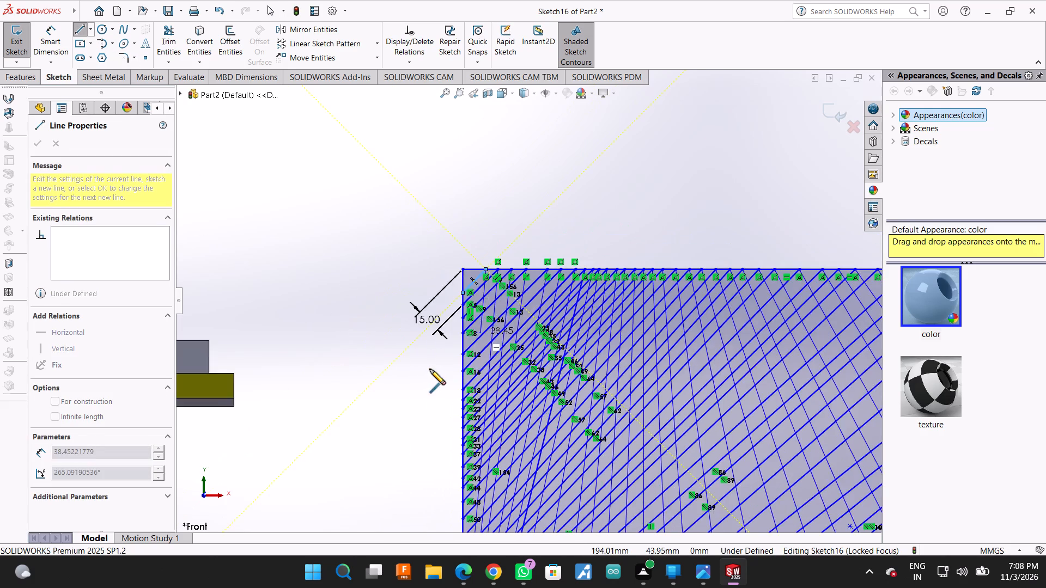
pyautogui.scroll(3, 430, 369)
pyautogui.scroll(3, 536, 424)
pyautogui.scroll(-10, 527, 432)
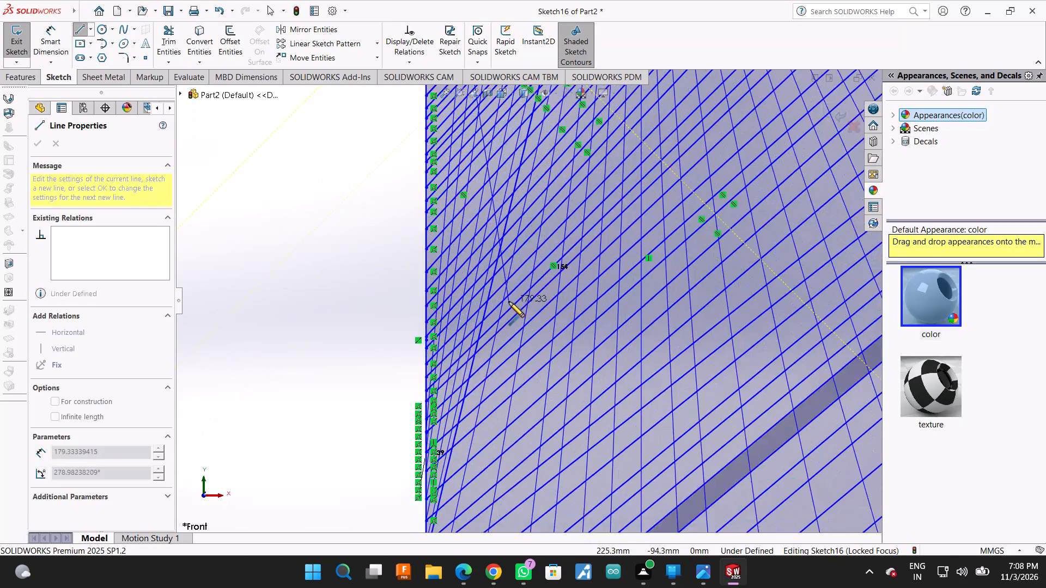
pyautogui.scroll(-2, 509, 302)
pyautogui.scroll(-2, 302, 324)
pyautogui.scroll(2, 425, 412)
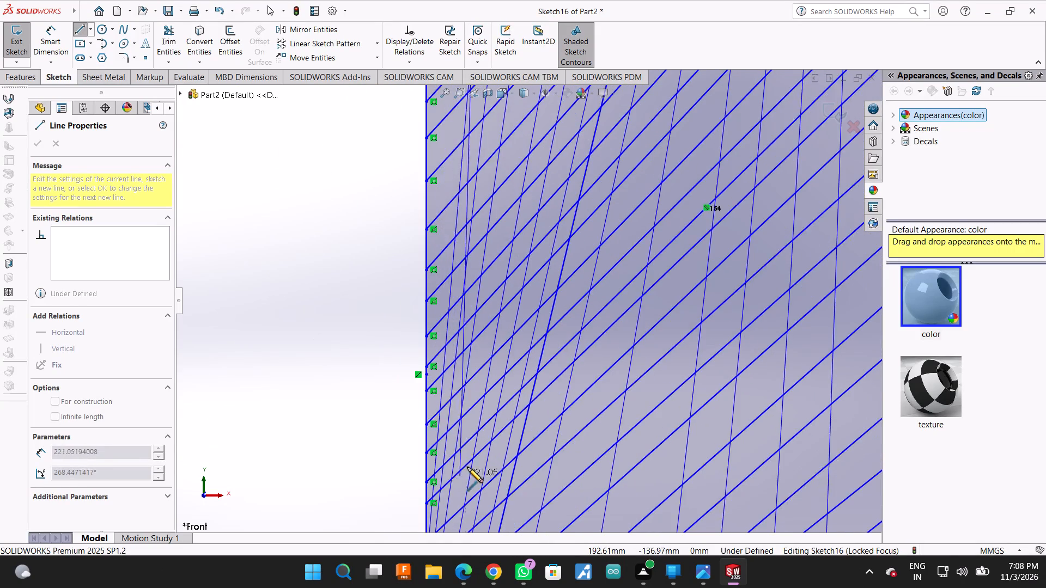
pyautogui.scroll(-3, 468, 467)
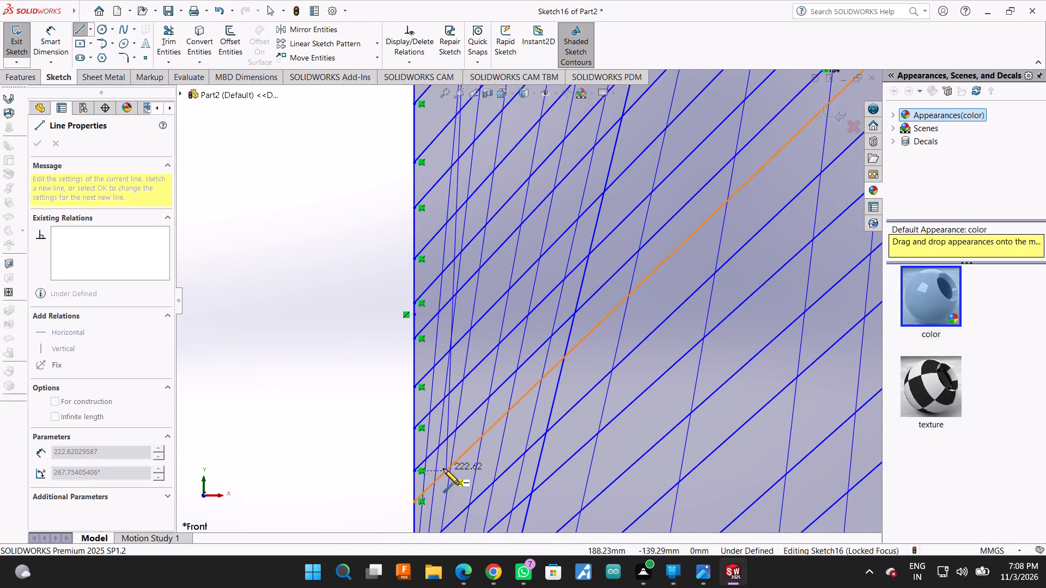
pyautogui.scroll(-1, 443, 469)
pyautogui.scroll(3, 439, 467)
pyautogui.scroll(4, 490, 497)
pyautogui.scroll(-2, 525, 493)
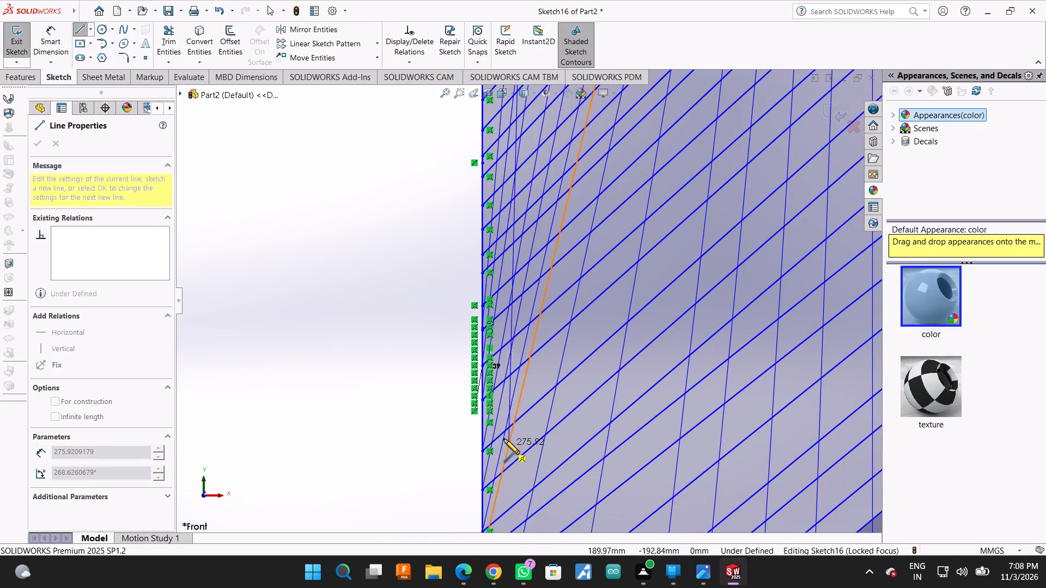
pyautogui.scroll(-2, 493, 268)
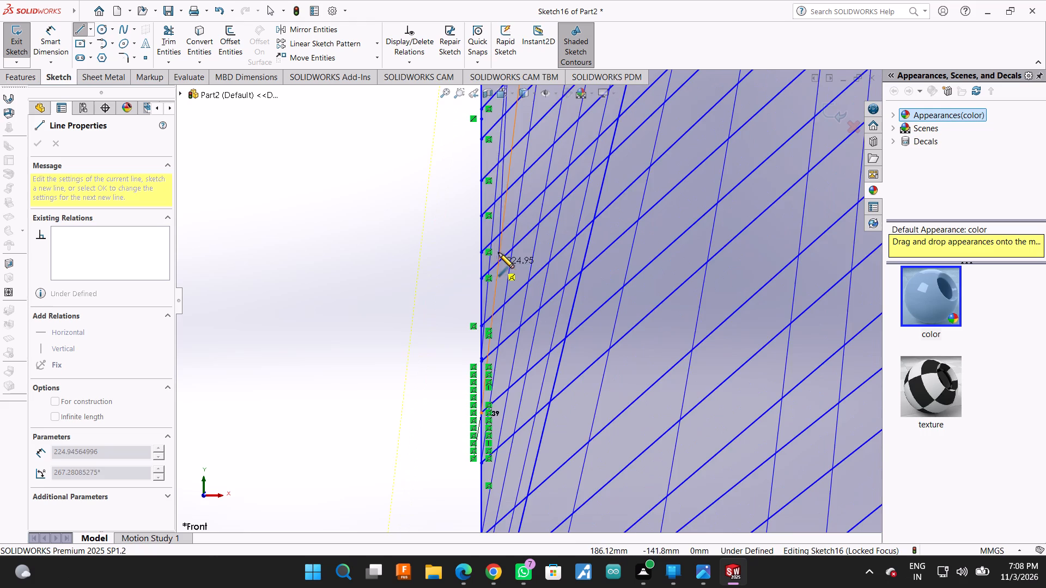
pyautogui.scroll(-4, 498, 253)
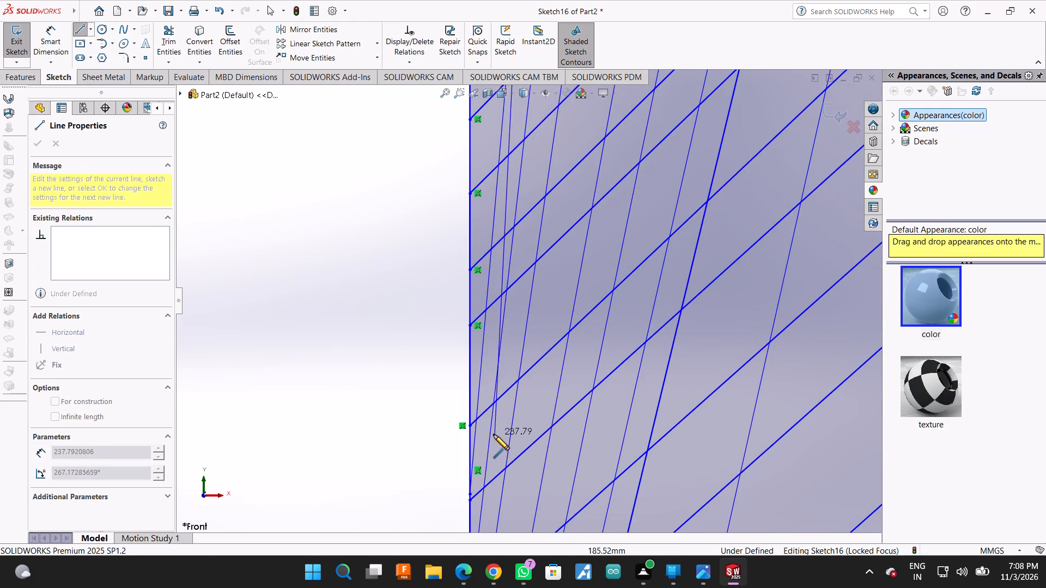
pyautogui.click(470, 424)
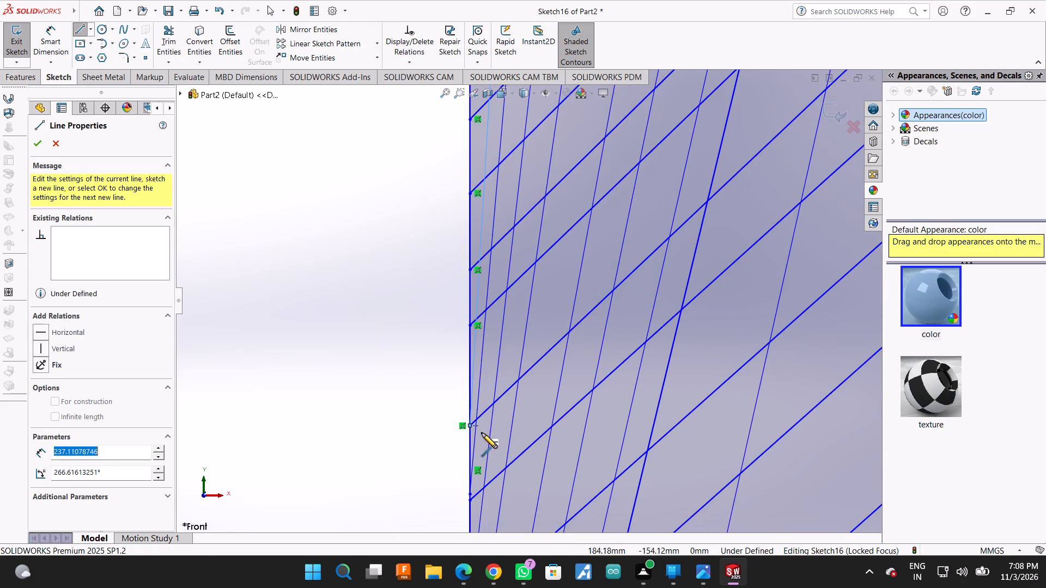
# Draw a 45° hatch line about 13 mm long between the top and left edges, nearest the upper-left corner, and retrace it to the top edge.
pyautogui.scroll(15, 466, 450)
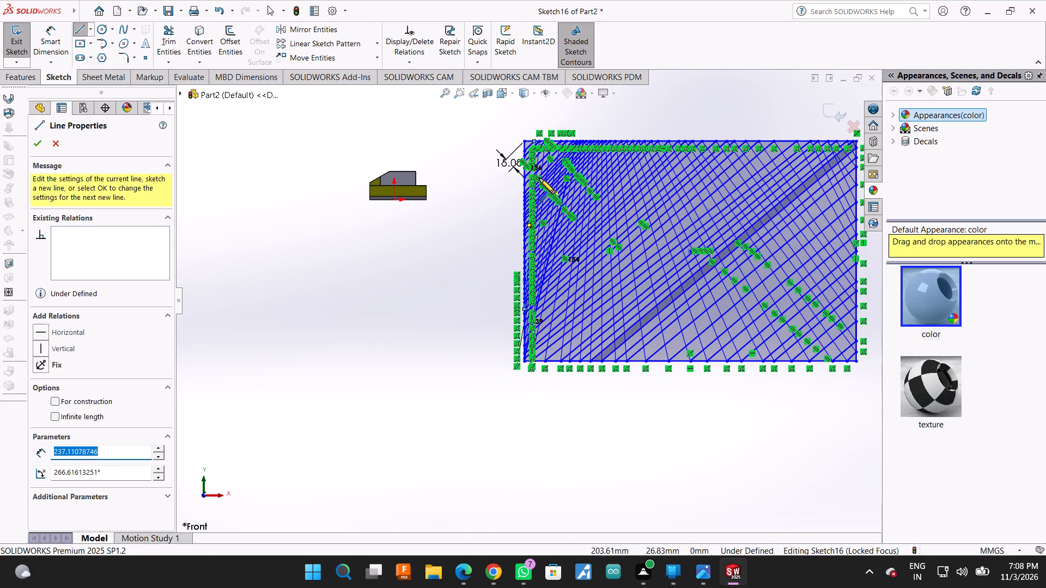
pyautogui.scroll(-8, 539, 164)
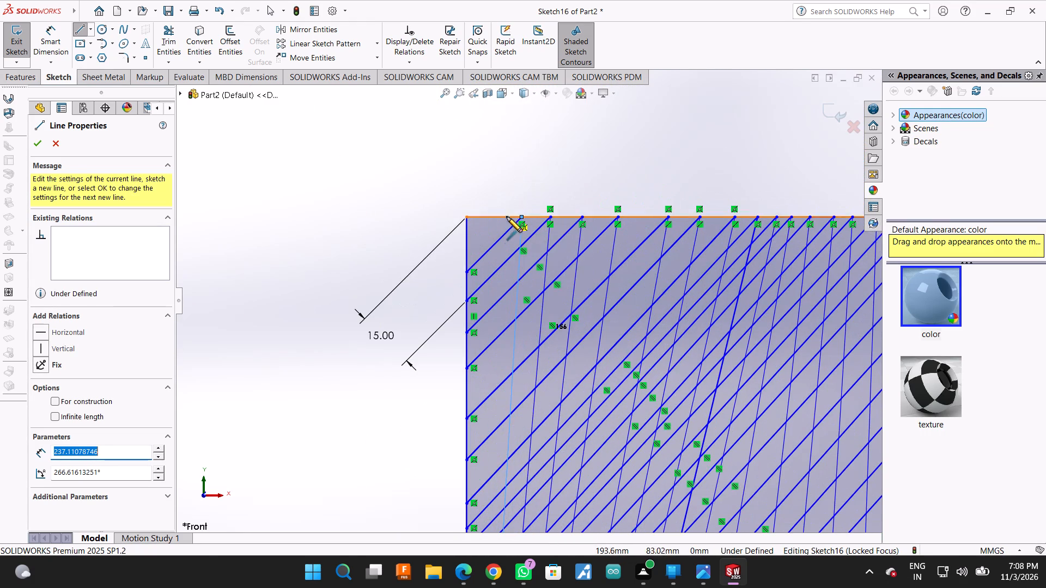
pyautogui.click(501, 218)
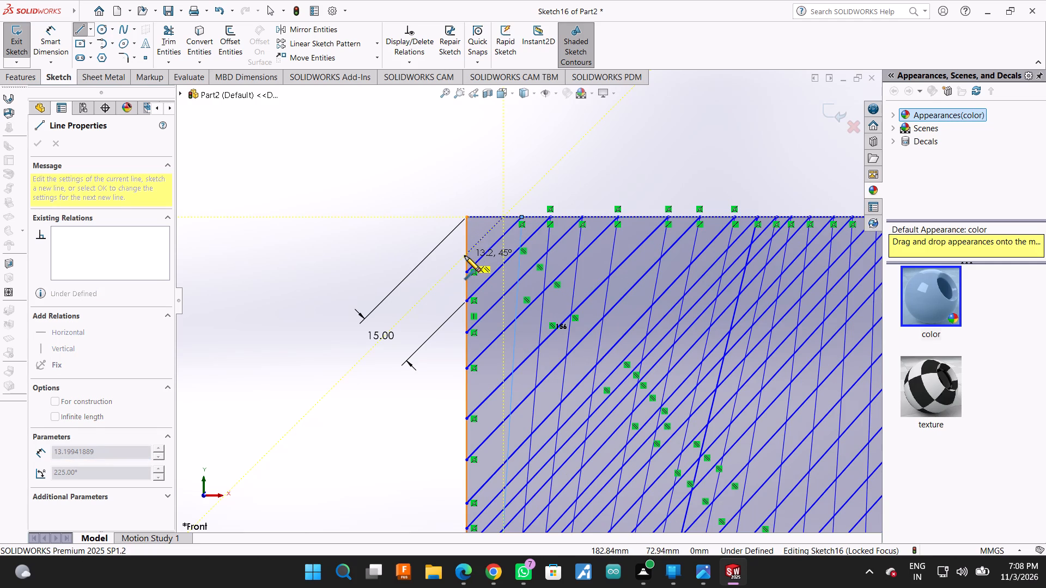
pyautogui.click(465, 256)
pyautogui.click(504, 215)
# Examine the cross-hatch coverage over the whole rectangle, from the upper-left corner to the opposite edges.
pyautogui.scroll(2, 535, 271)
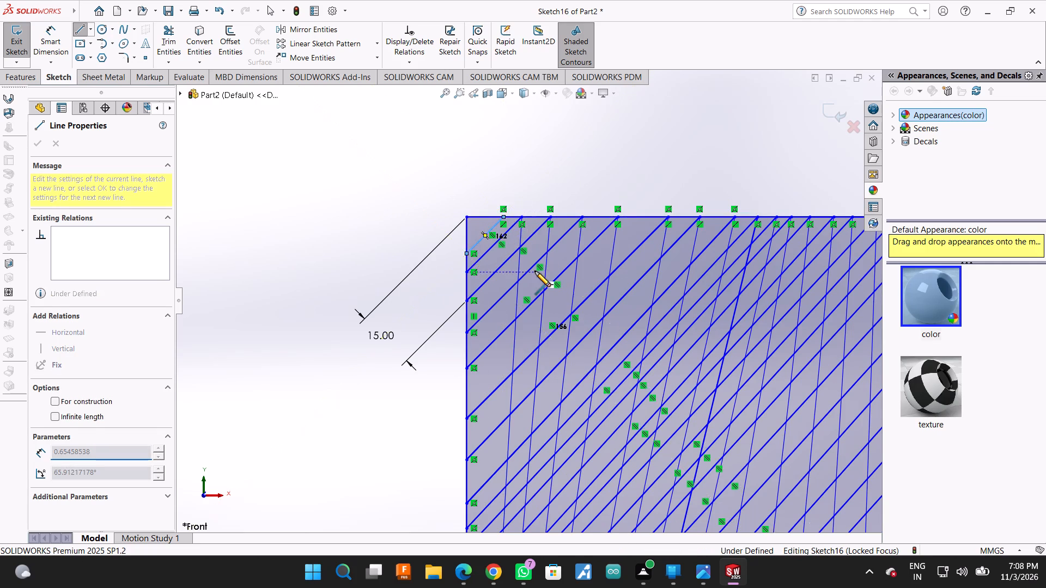
pyautogui.scroll(11, 535, 271)
pyautogui.scroll(-3, 497, 357)
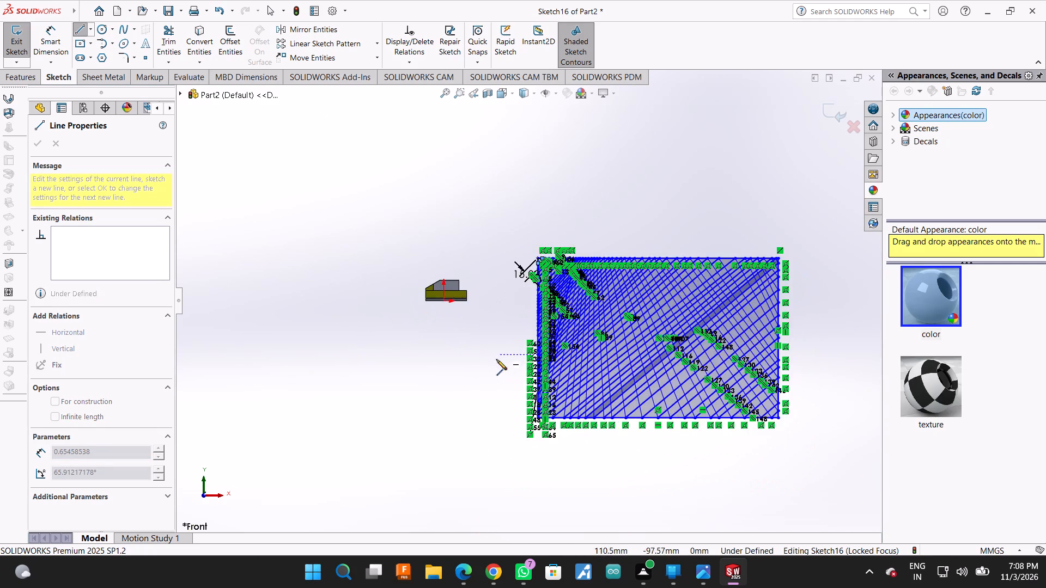
pyautogui.scroll(-1, 496, 359)
pyautogui.scroll(-3, 611, 372)
pyautogui.scroll(-3, 454, 296)
pyautogui.scroll(5, 619, 342)
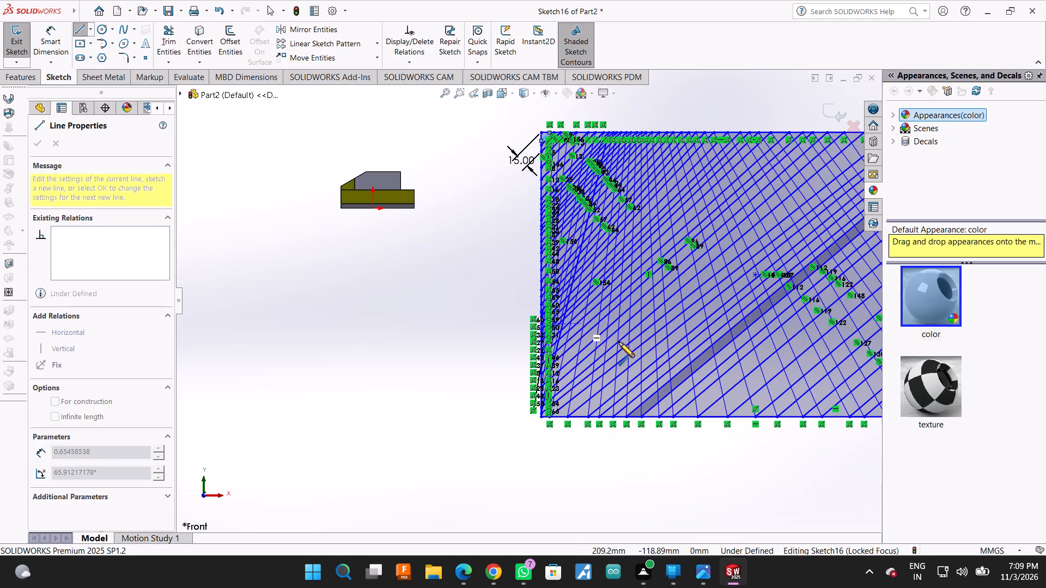
pyautogui.scroll(-2, 533, 186)
pyautogui.scroll(-2, 603, 133)
pyautogui.scroll(2, 597, 131)
pyautogui.scroll(3, 650, 218)
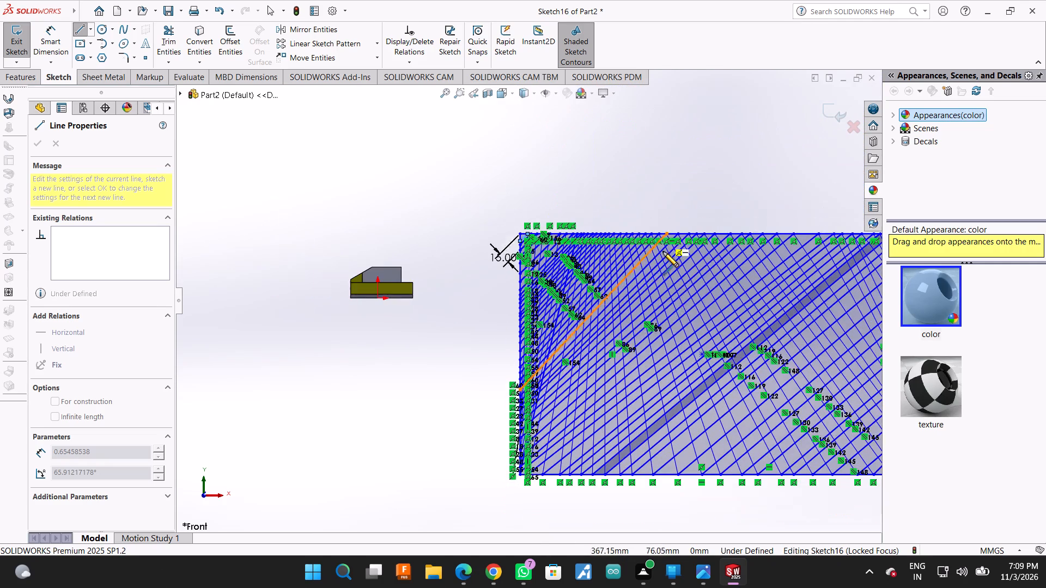
pyautogui.scroll(3, 732, 396)
pyautogui.scroll(-6, 622, 321)
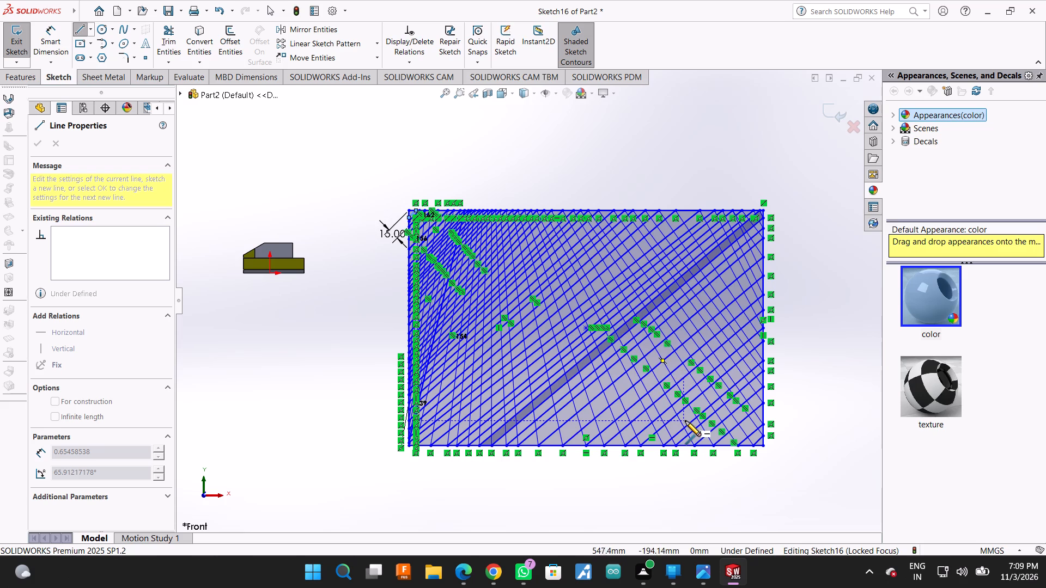
pyautogui.scroll(-4, 592, 306)
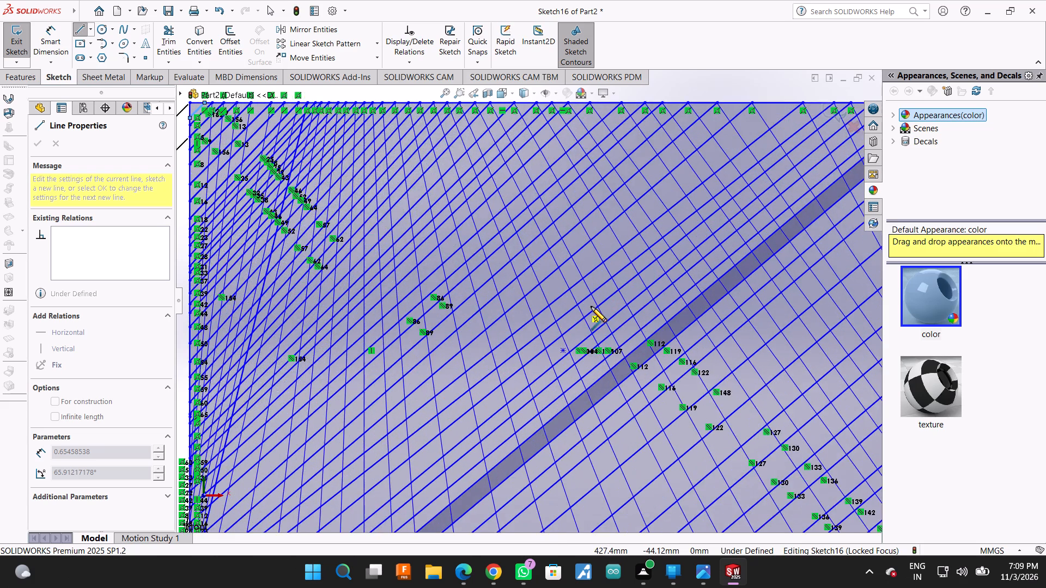
pyautogui.scroll(-2, 591, 307)
pyautogui.scroll(4, 591, 307)
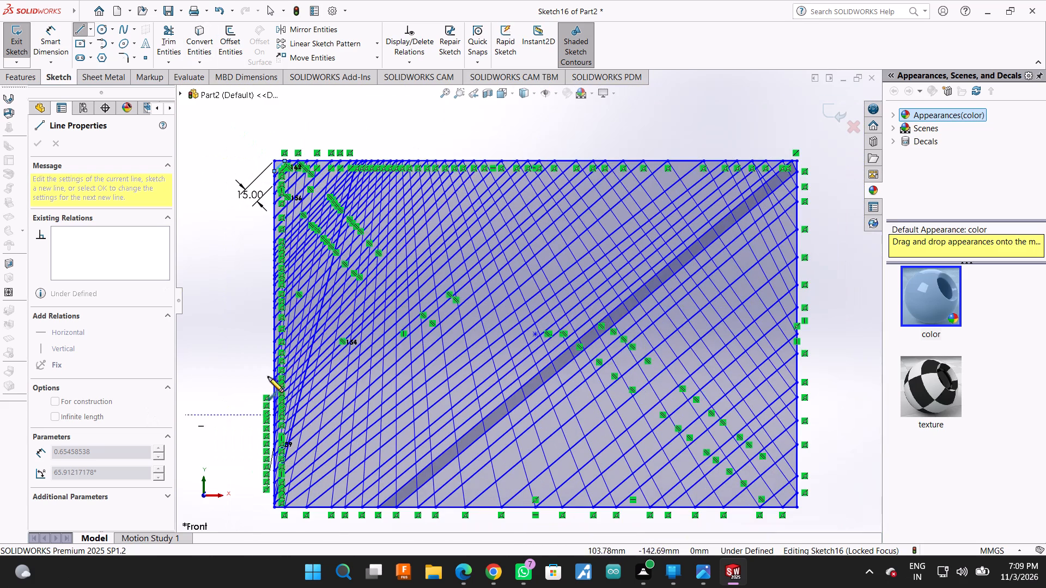
pyautogui.scroll(1, 397, 351)
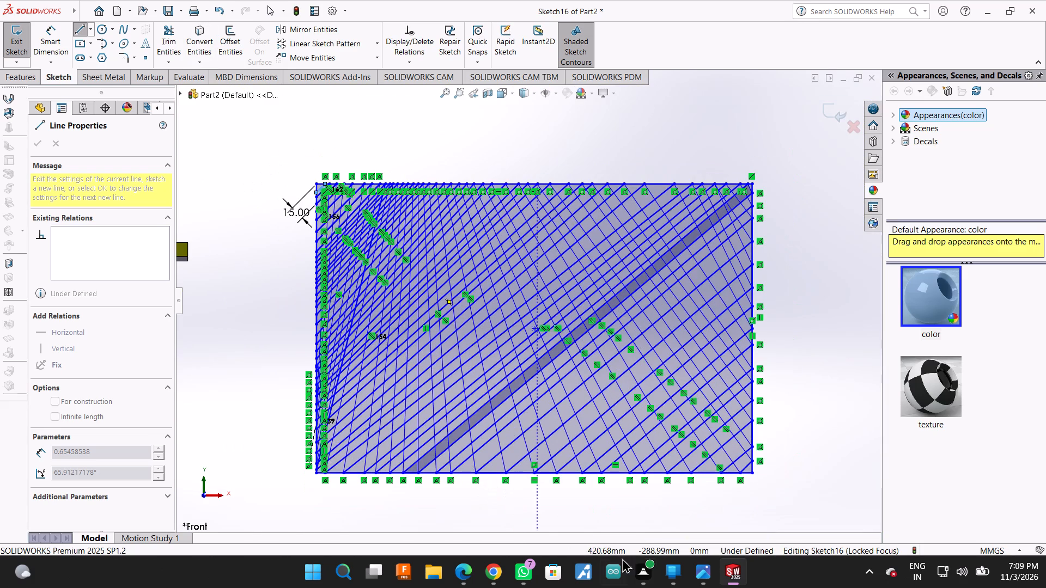
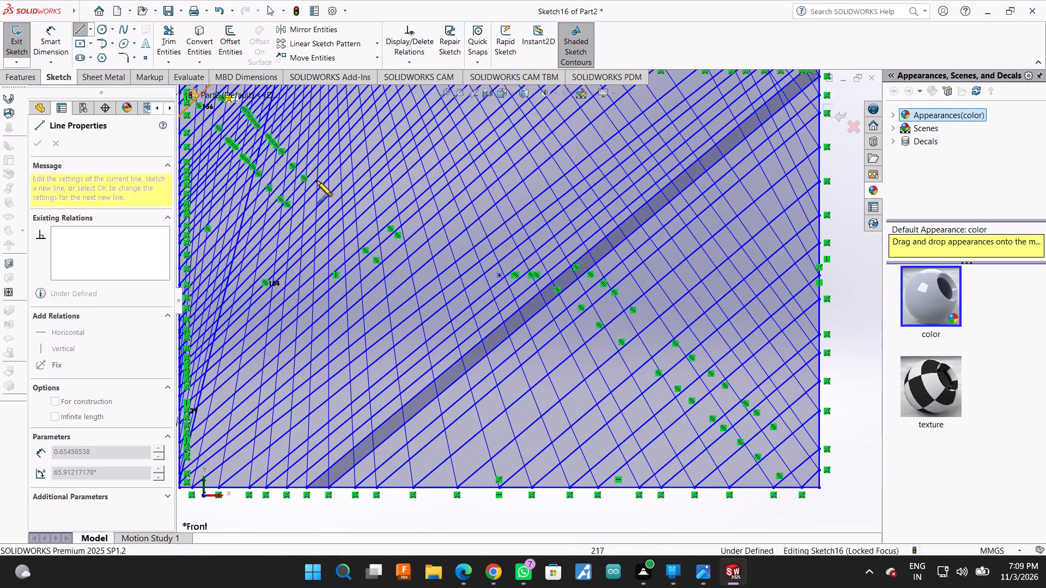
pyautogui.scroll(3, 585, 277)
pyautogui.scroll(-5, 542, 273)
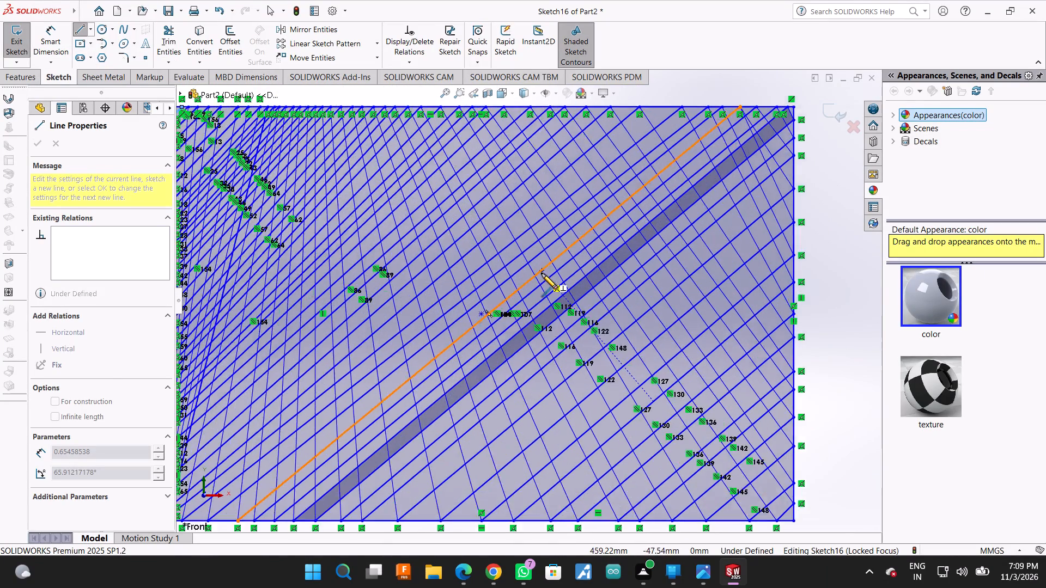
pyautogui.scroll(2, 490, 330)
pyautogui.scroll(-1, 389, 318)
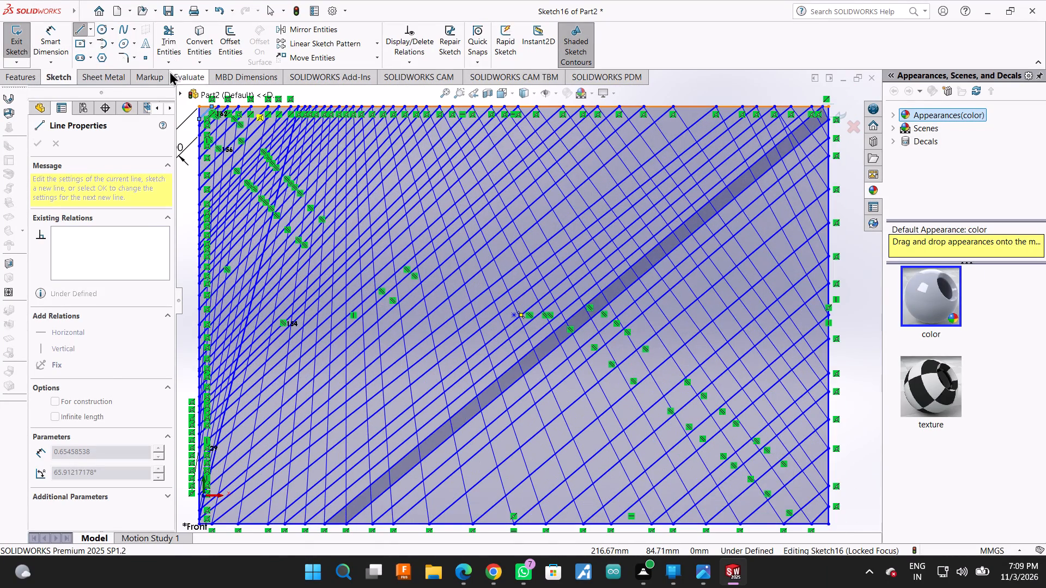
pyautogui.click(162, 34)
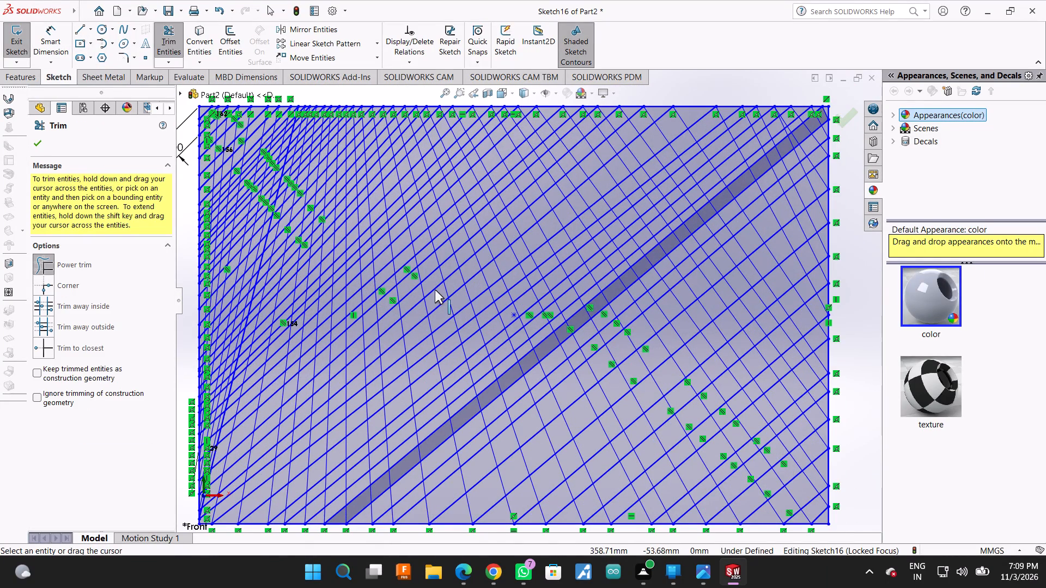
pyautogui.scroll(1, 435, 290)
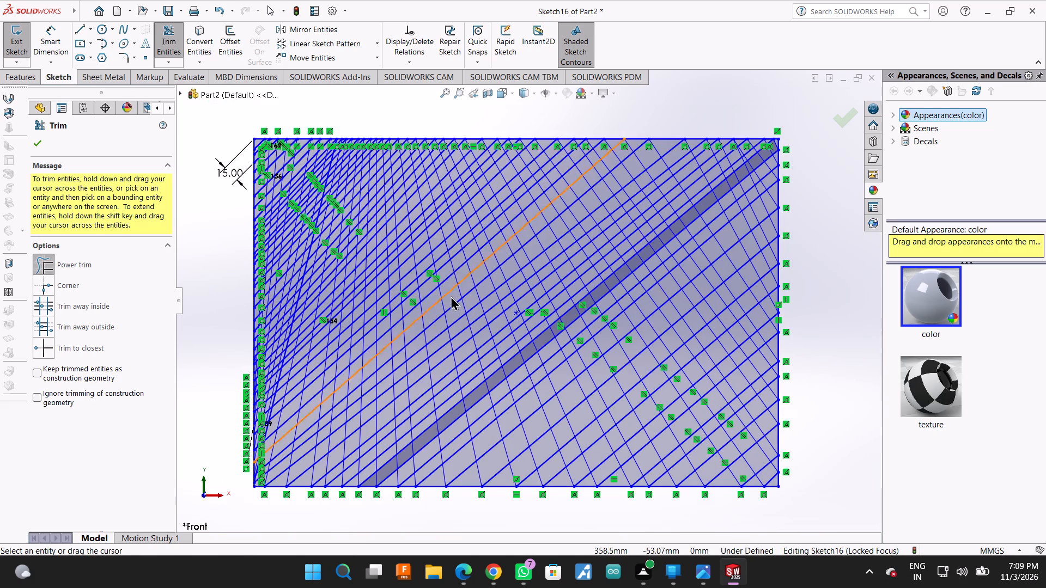
# Draw a line from the second-lowest right-edge endpoint to the bottom-edge endpoint nearest the lower-right corner, continuing about 21 mm to the second bottom-edge endpoint.
pyautogui.click(80, 31)
pyautogui.scroll(-1, 715, 464)
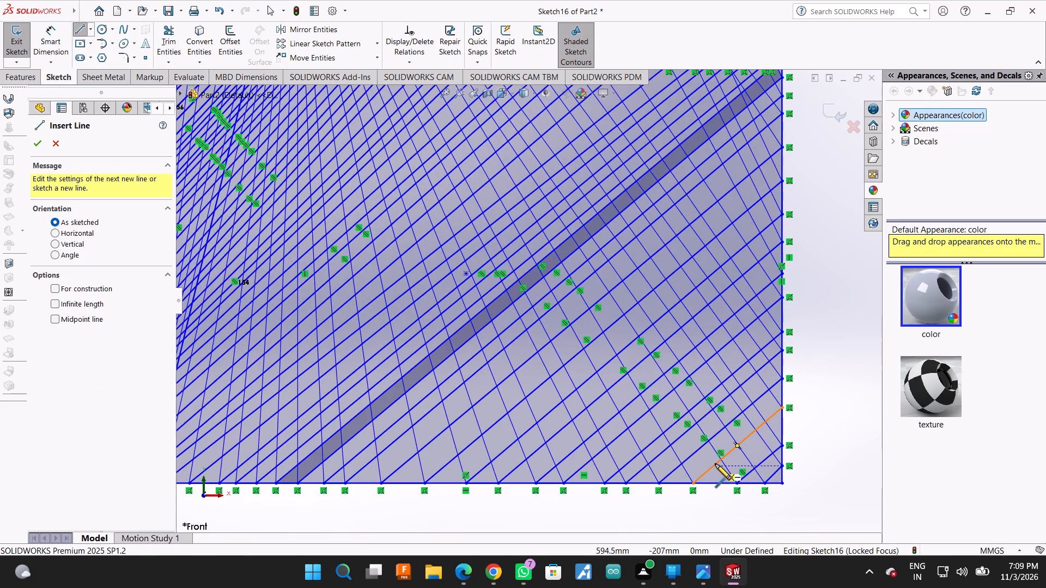
pyautogui.scroll(2, 753, 441)
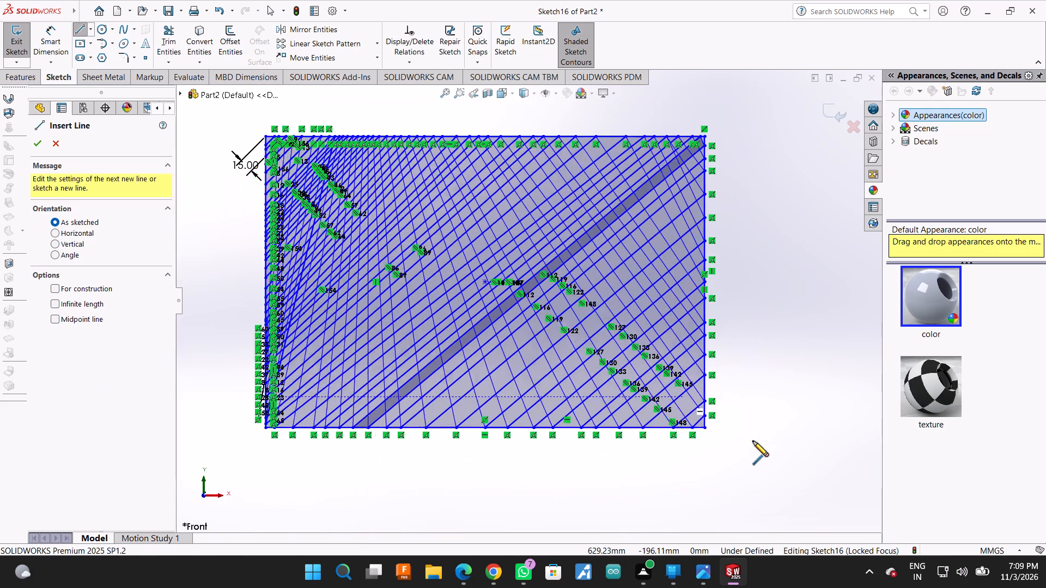
pyautogui.scroll(1, 753, 441)
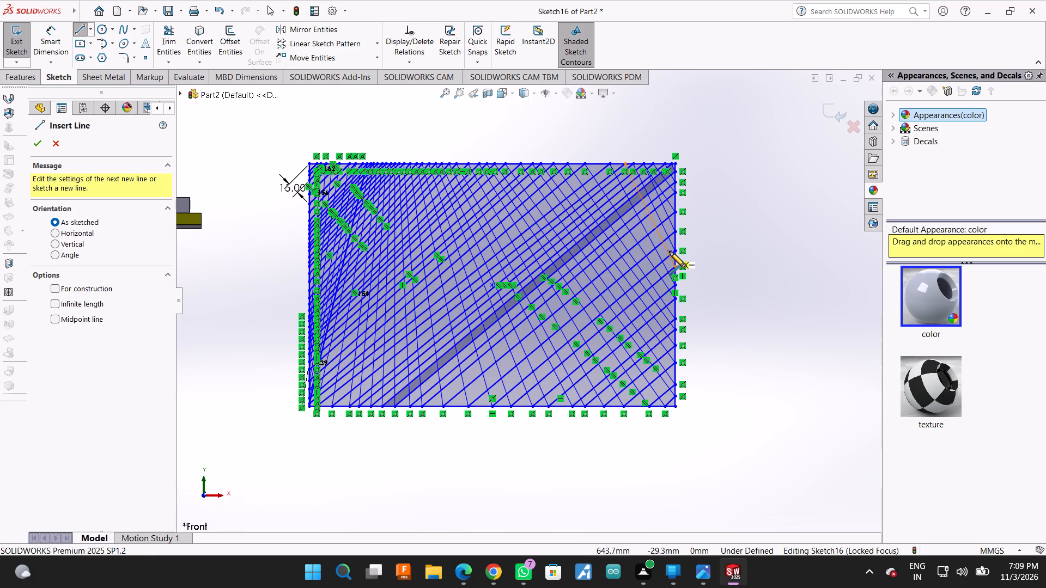
pyautogui.scroll(-2, 682, 388)
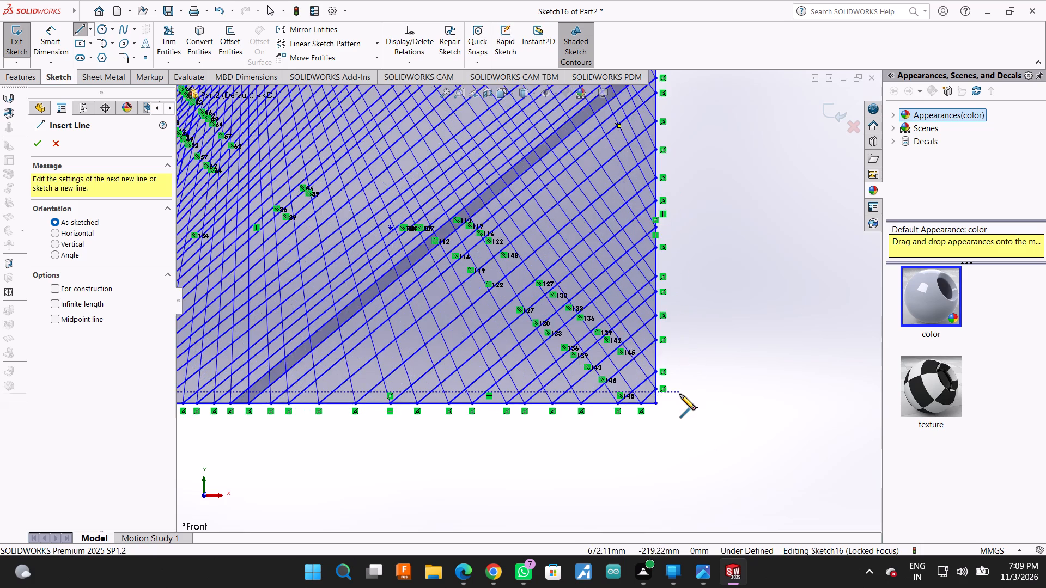
pyautogui.scroll(-3, 675, 393)
pyautogui.scroll(-2, 619, 377)
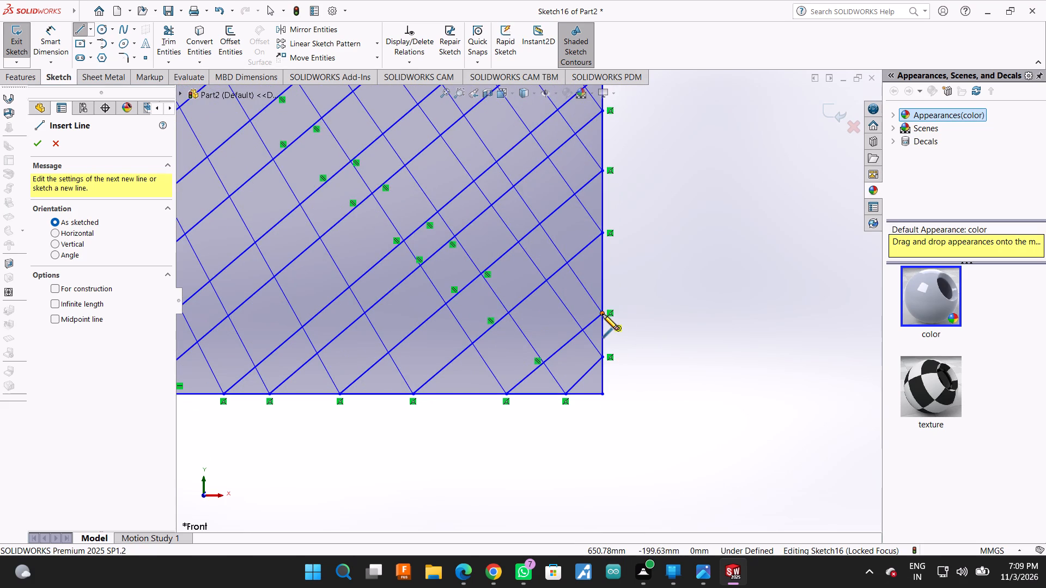
pyautogui.click(603, 314)
pyautogui.click(564, 397)
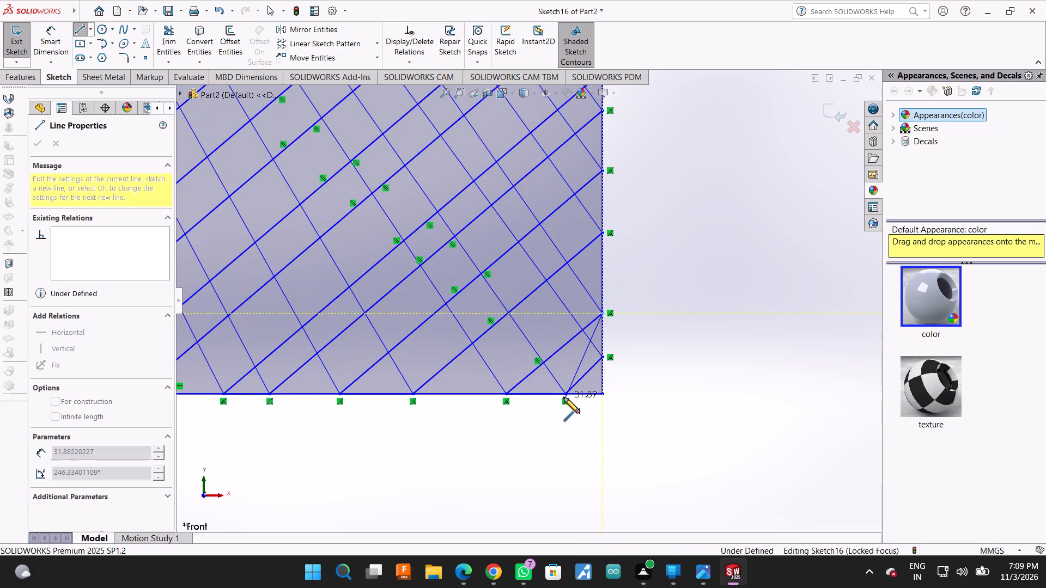
pyautogui.click(505, 394)
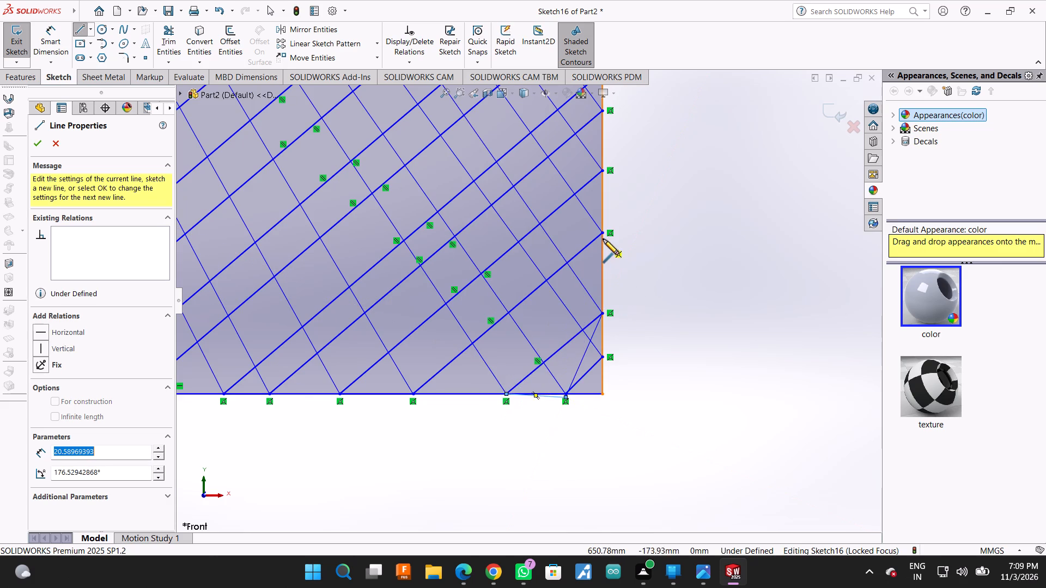
# Continue with a line about 65 mm to the third-lowest right-edge endpoint, retrace it, and join the third bottom-edge endpoint to the fourth-lowest right-edge endpoint, about 102 mm.
pyautogui.click(603, 232)
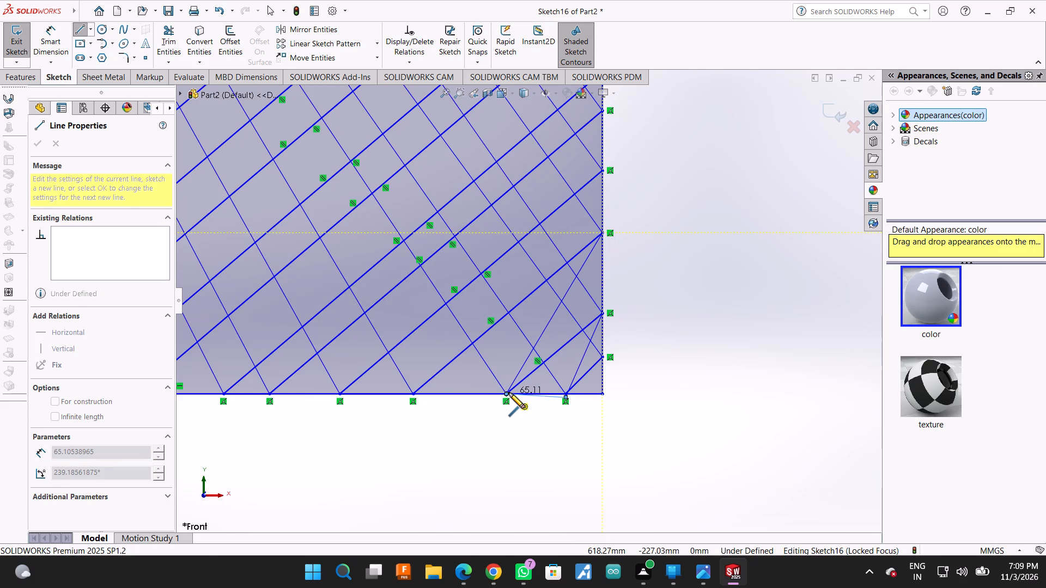
pyautogui.click(508, 393)
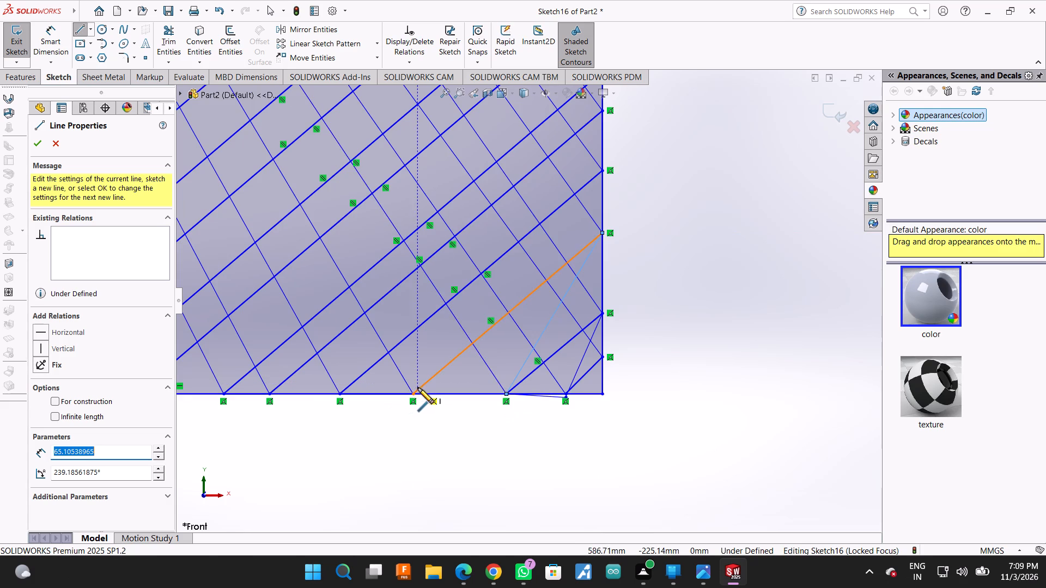
pyautogui.click(411, 394)
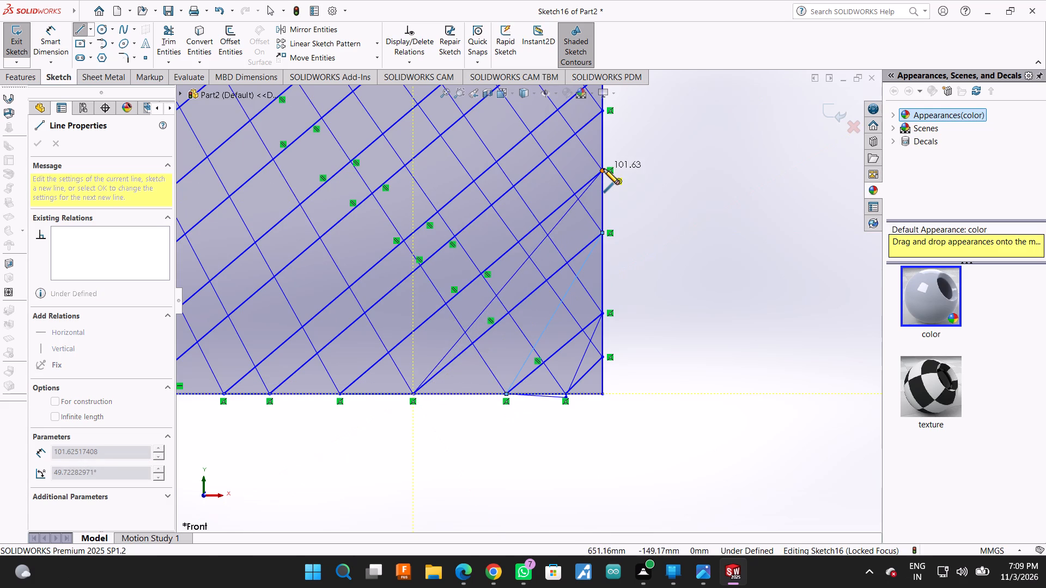
pyautogui.click(604, 169)
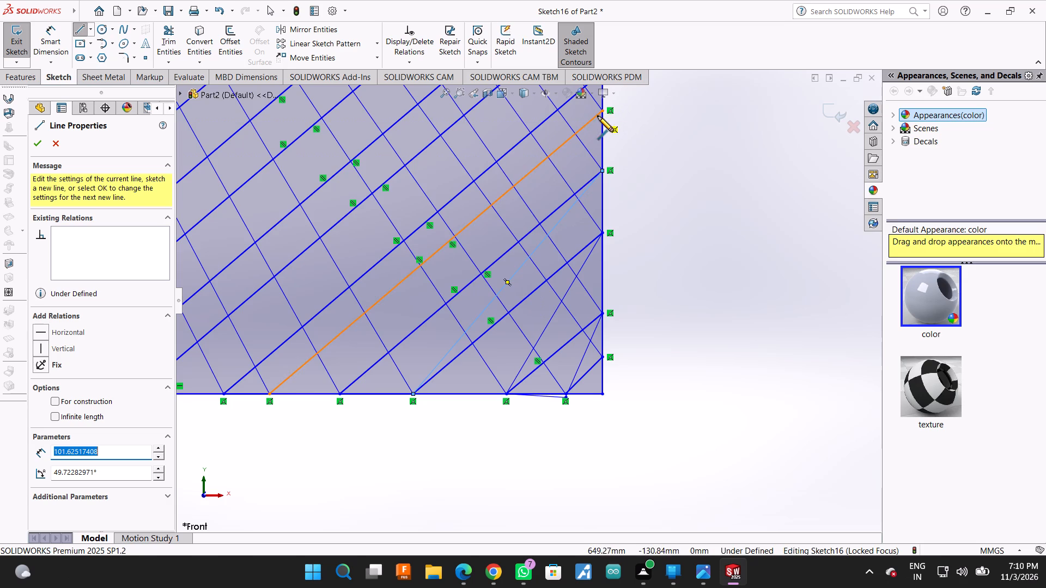
# Continue with diagonals from the fifth-lowest right-edge endpoint to the fourth bottom-edge endpoint, about 134 mm, and from the fifth to the sixth-lowest right-edge endpoint, about 161 mm.
pyautogui.click(600, 110)
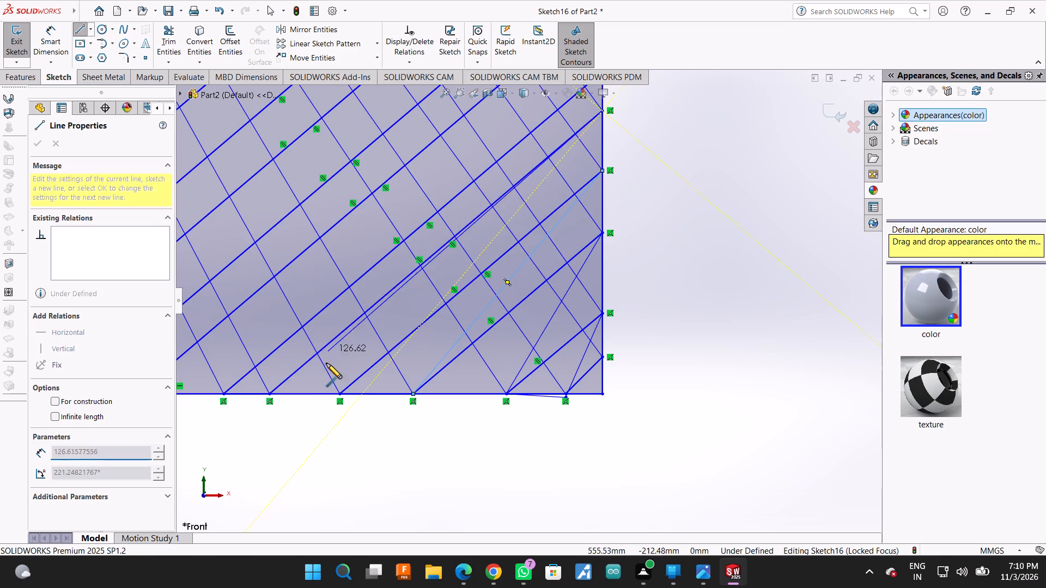
pyautogui.click(340, 393)
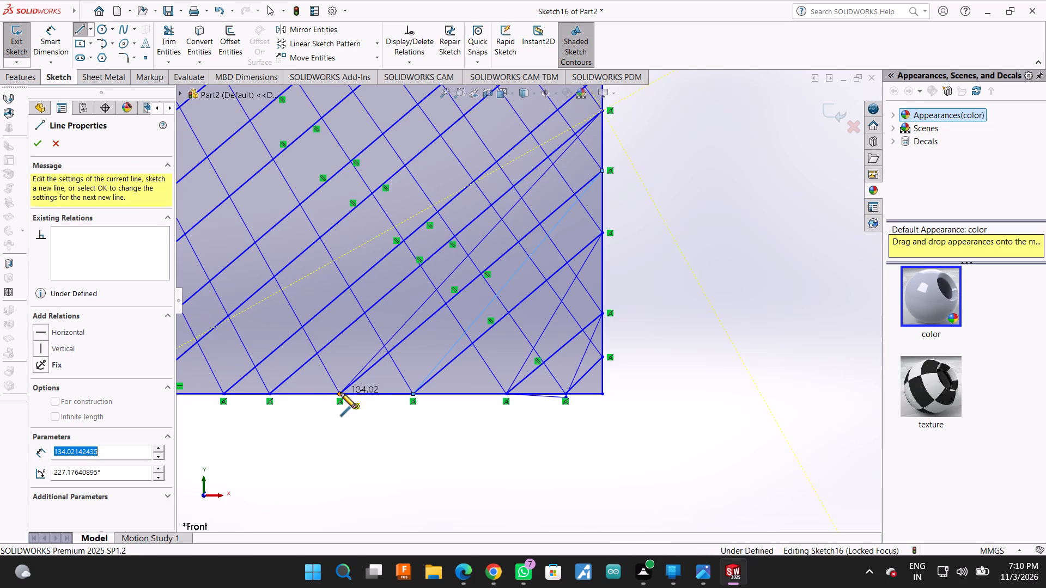
pyautogui.click(268, 394)
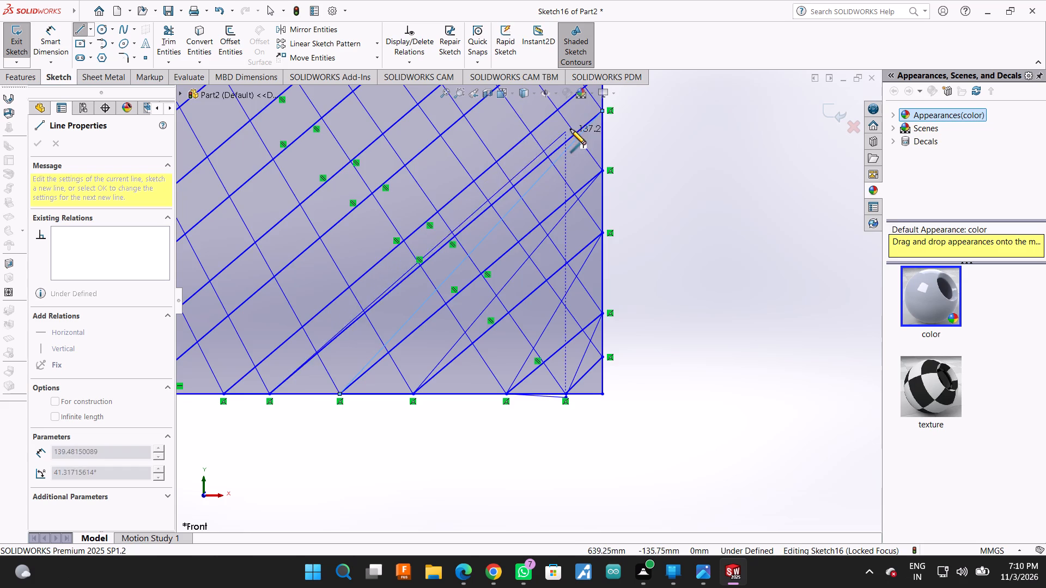
pyautogui.scroll(2, 573, 127)
pyautogui.scroll(-3, 573, 127)
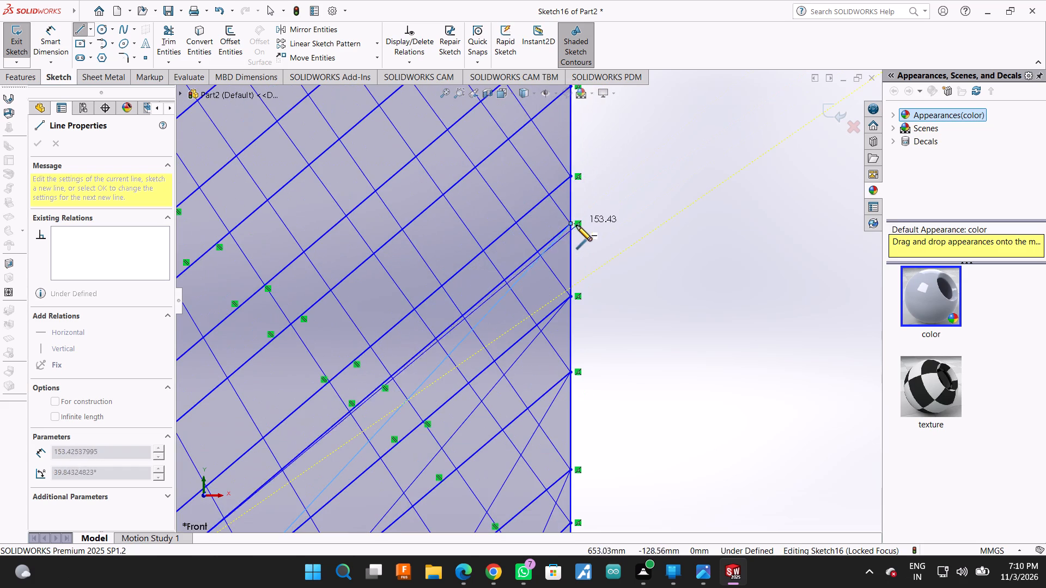
pyautogui.click(576, 175)
# Continue up the right edge to the seventh-lowest endpoint and draw a line about 190 mm long to the sixth bottom-edge endpoint from the lower-right corner.
pyautogui.scroll(1, 576, 175)
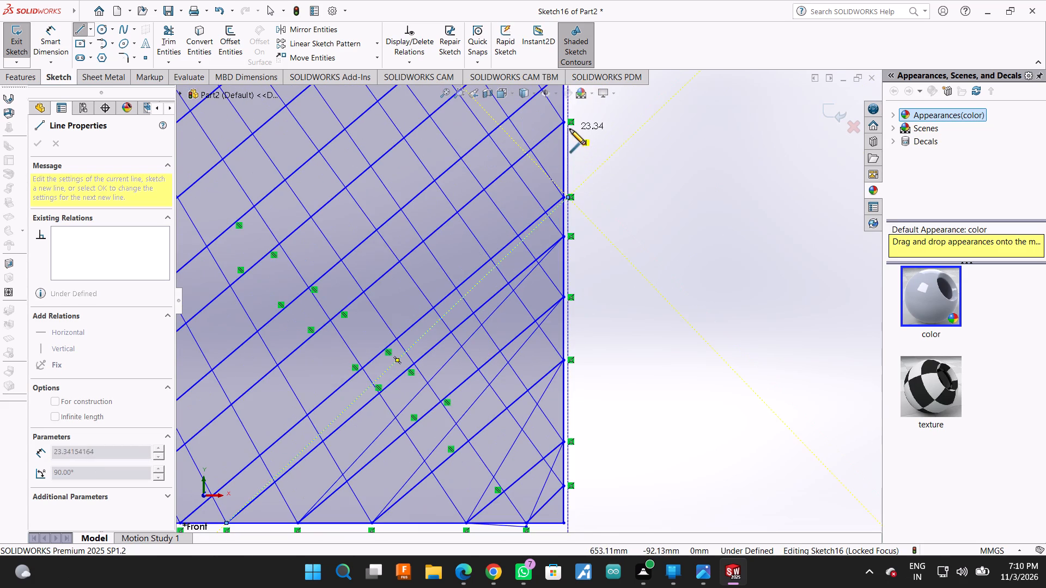
pyautogui.click(564, 124)
pyautogui.scroll(3, 586, 187)
pyautogui.scroll(-1, 342, 407)
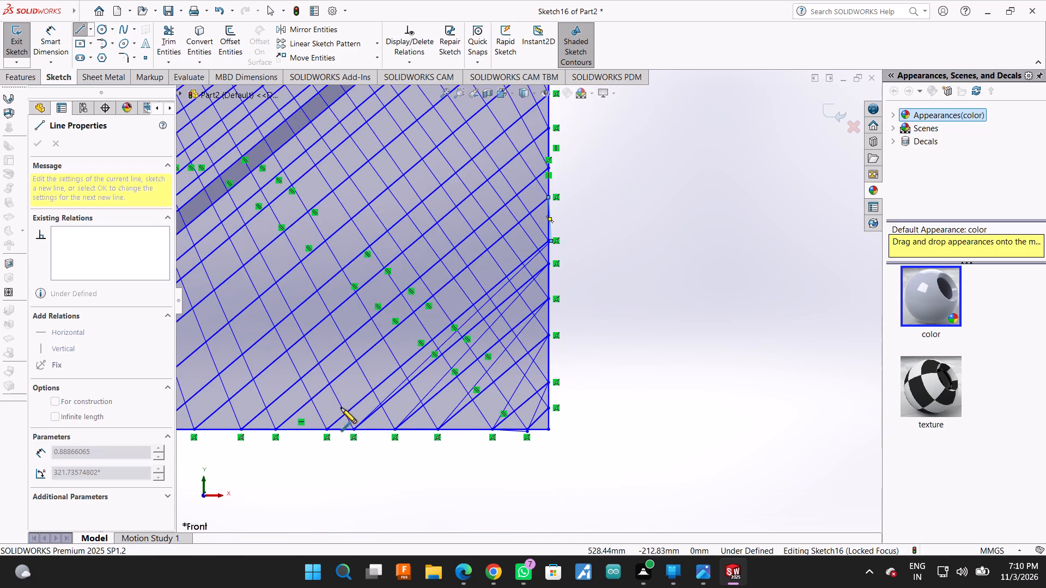
pyautogui.scroll(-1, 286, 425)
pyautogui.scroll(1, 383, 385)
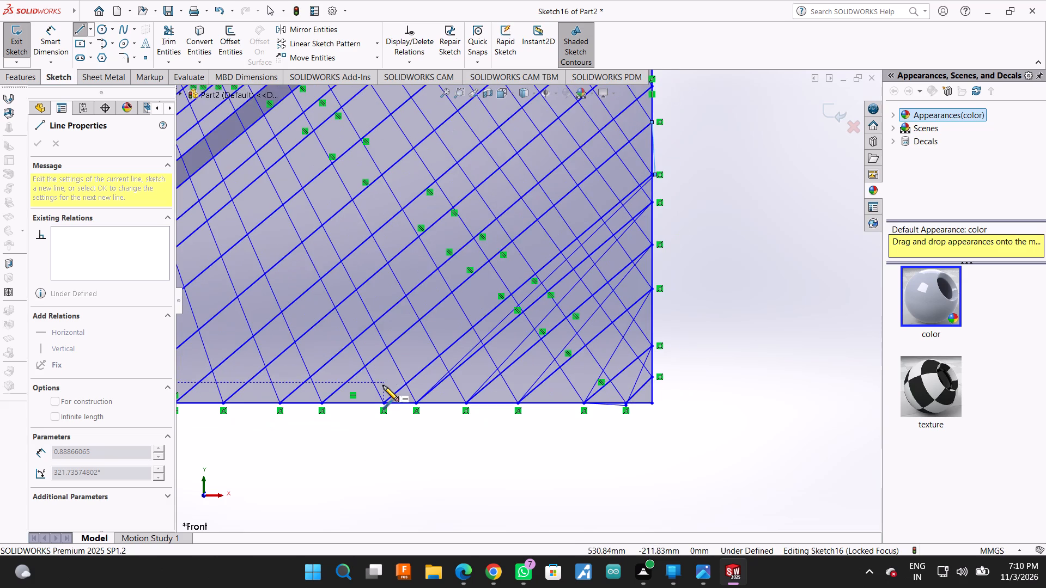
pyautogui.click(651, 120)
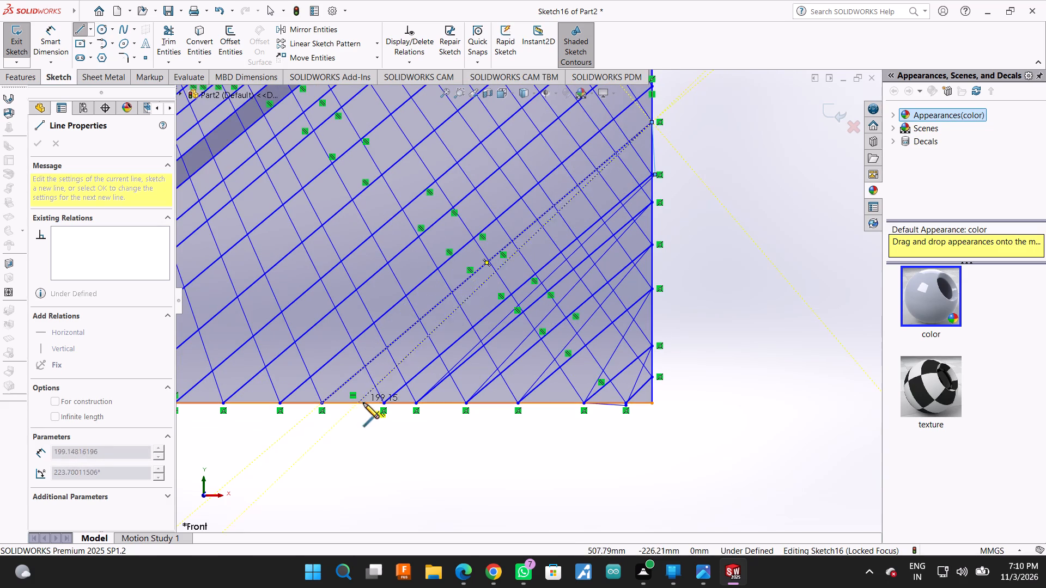
pyautogui.click(381, 405)
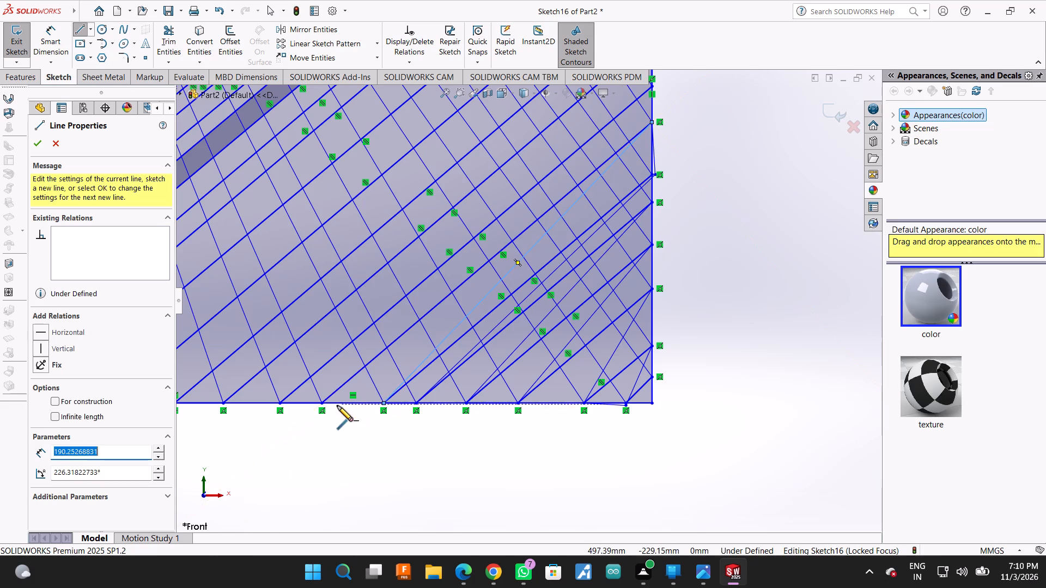
# Continue along the bottom edge to the seventh endpoint and draw a line about 224 mm long to the eighth-lowest right-edge endpoint.
pyautogui.click(319, 402)
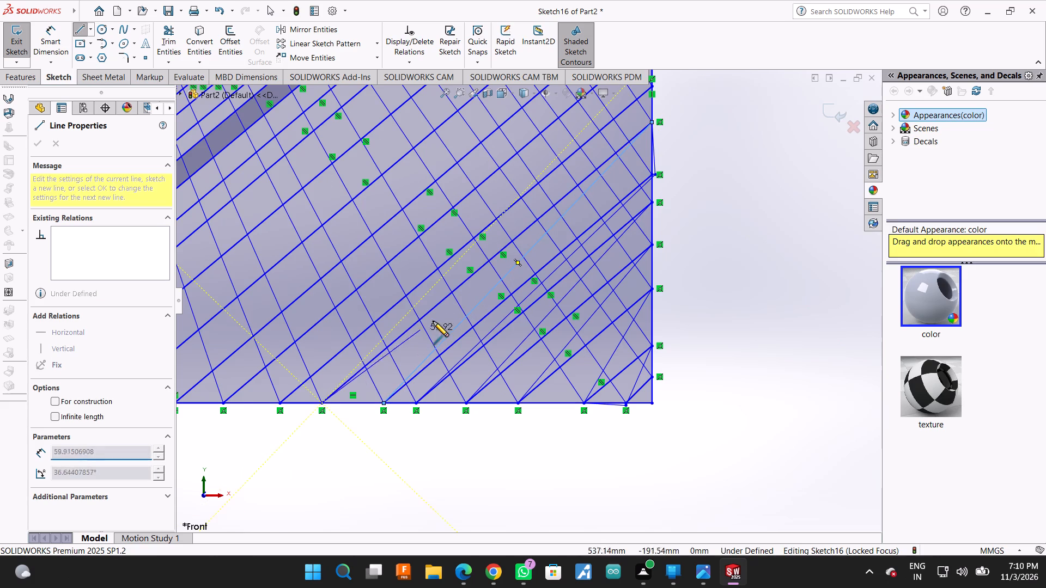
pyautogui.scroll(2, 437, 328)
pyautogui.scroll(-1, 545, 221)
pyautogui.scroll(-3, 669, 176)
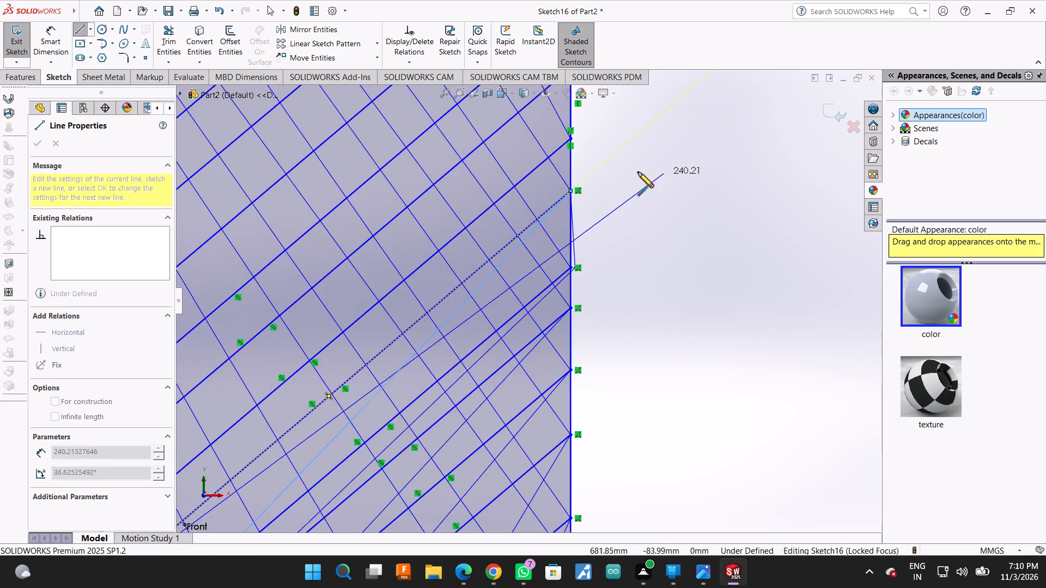
pyautogui.scroll(-5, 564, 158)
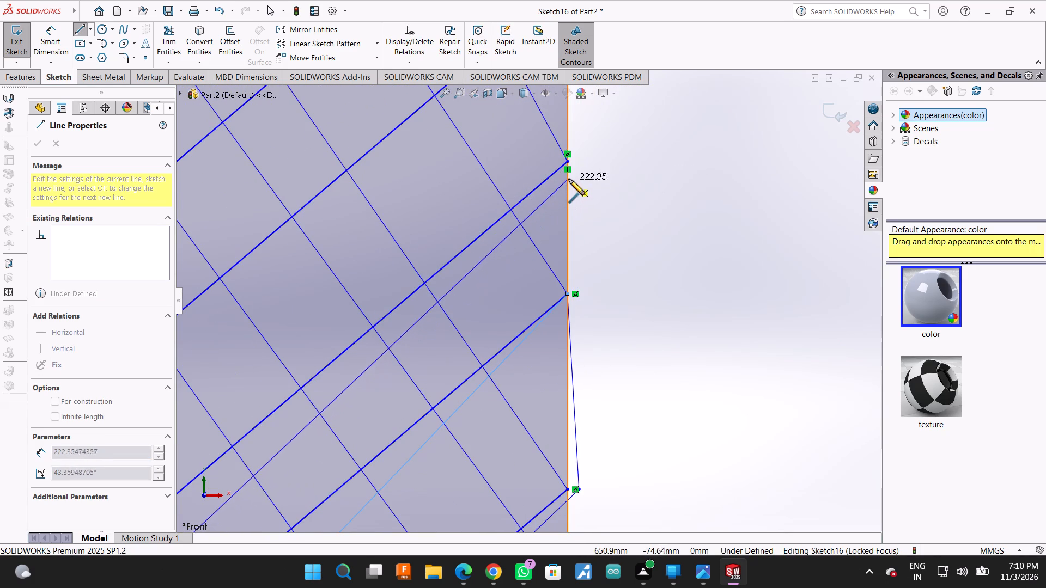
pyautogui.click(569, 162)
# Draw a line about 239 mm long from the eighth-lowest right-edge endpoint to the eighth bottom-edge endpoint, following the existing hatch direction.
pyautogui.scroll(2, 578, 210)
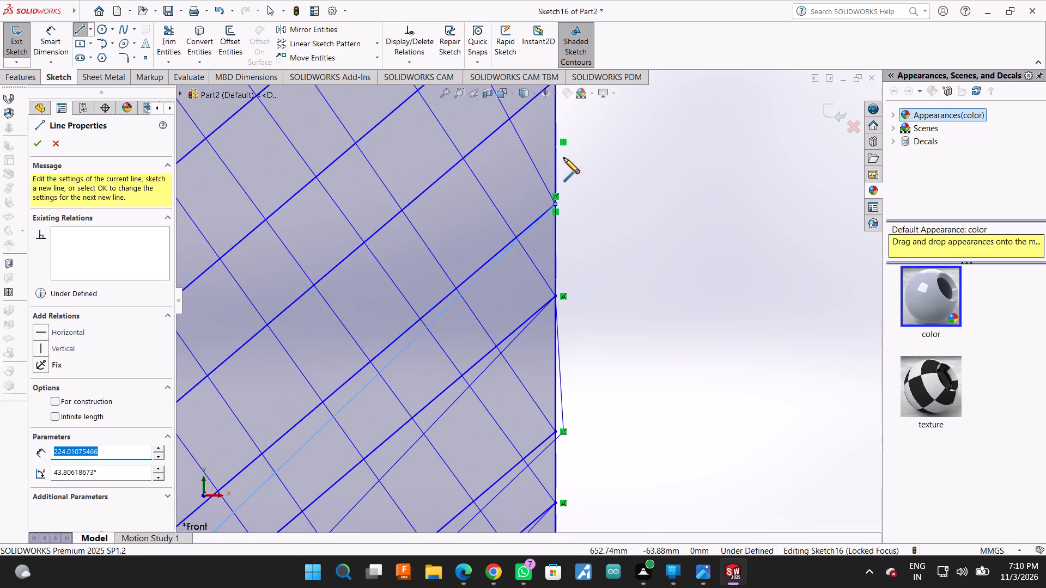
pyautogui.scroll(2, 562, 162)
pyautogui.scroll(-1, 561, 155)
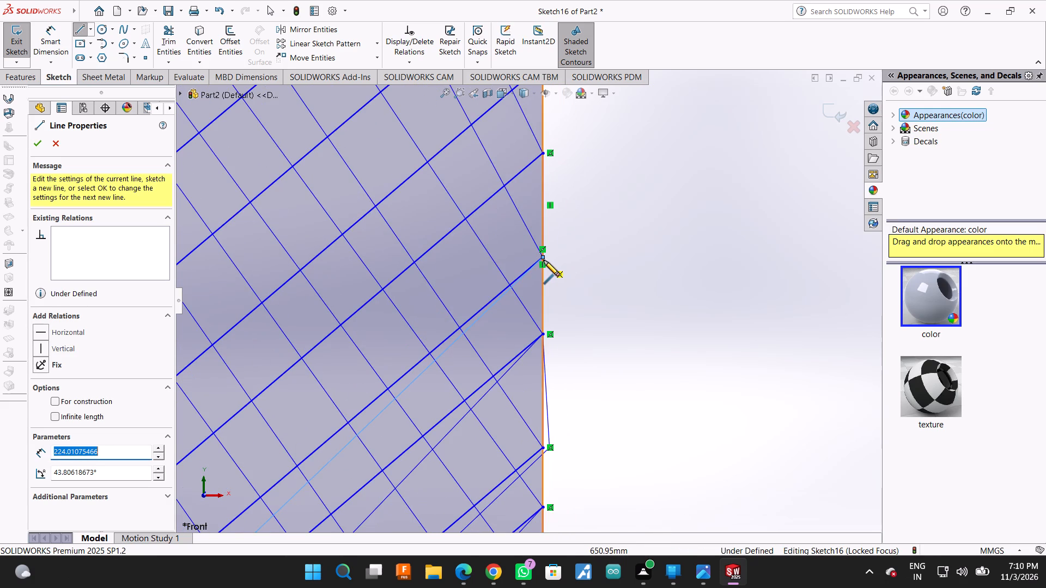
pyautogui.click(543, 258)
pyautogui.scroll(5, 545, 259)
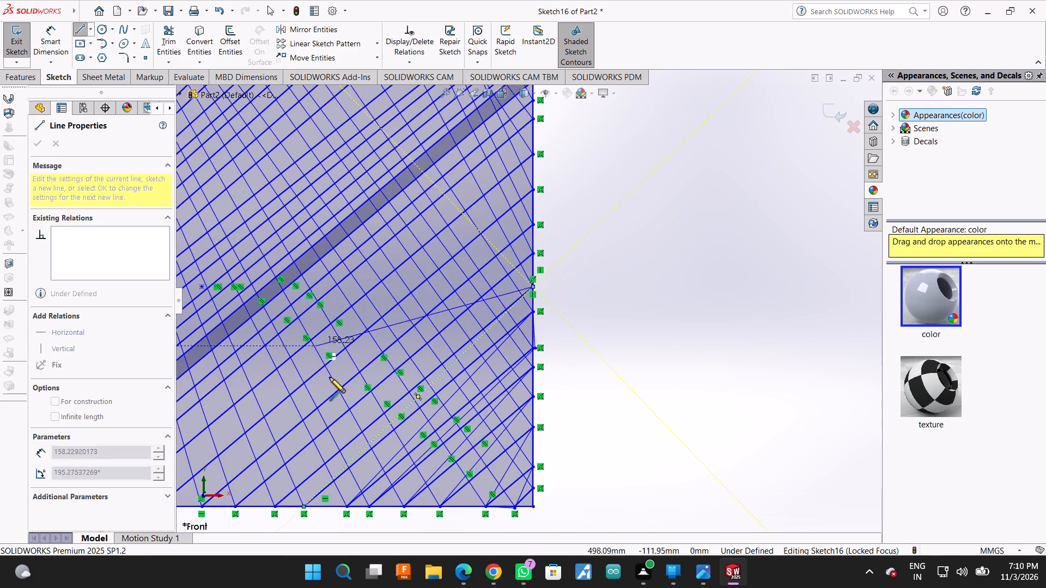
pyautogui.scroll(2, 342, 447)
pyautogui.scroll(-1, 339, 448)
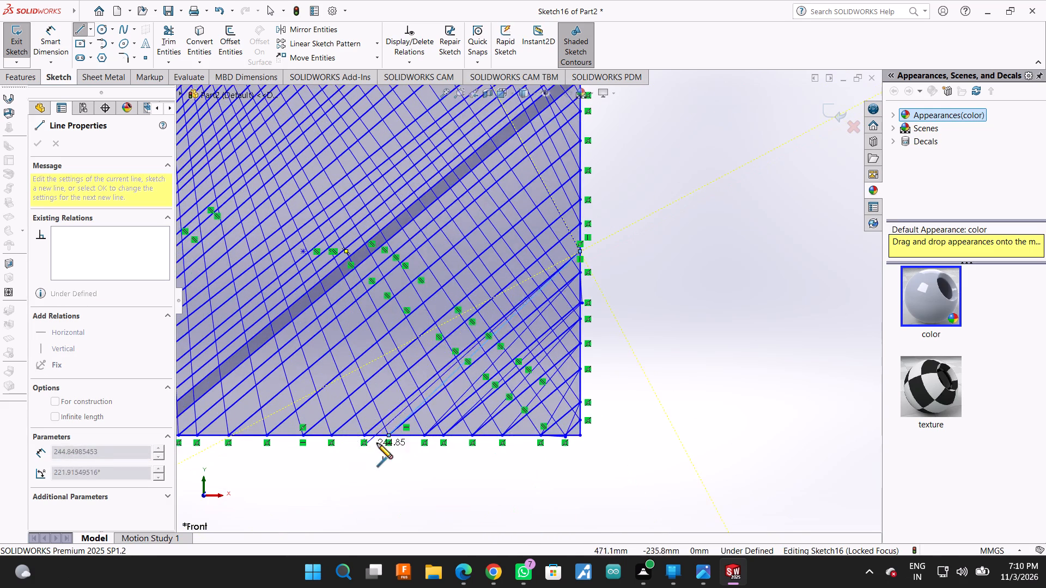
pyautogui.scroll(-4, 377, 443)
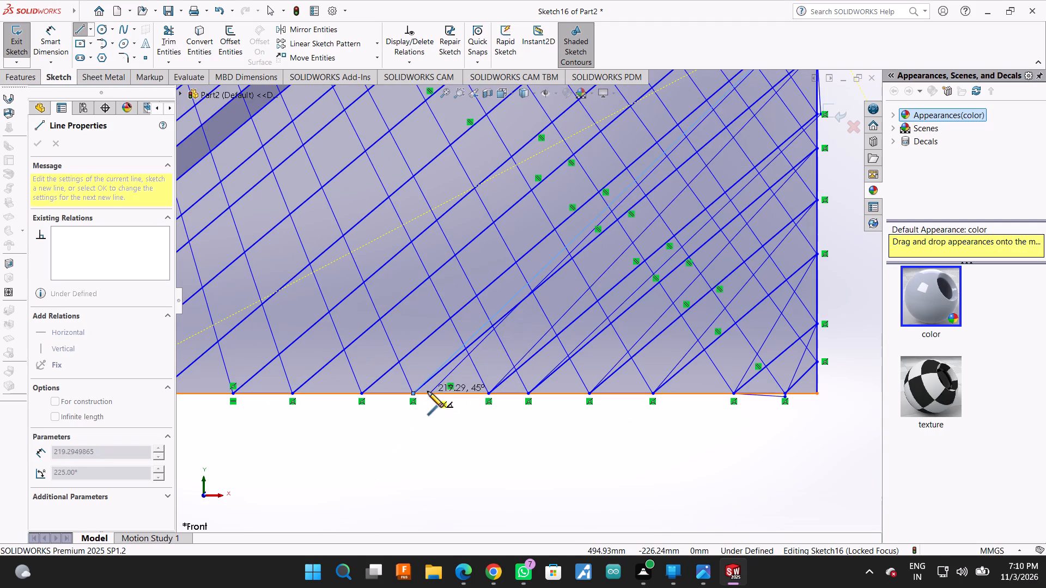
pyautogui.click(363, 393)
# Draw a line about 255 mm long from the eighth bottom-edge endpoint to the ninth-lowest right-edge endpoint.
pyautogui.scroll(2, 399, 383)
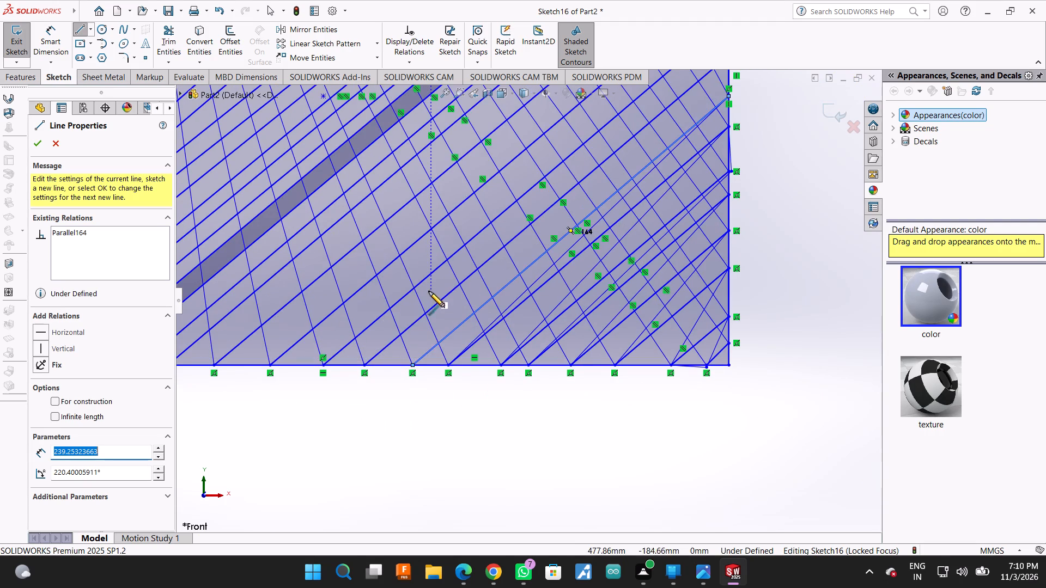
pyautogui.click(412, 366)
pyautogui.scroll(3, 416, 363)
pyautogui.scroll(-1, 540, 233)
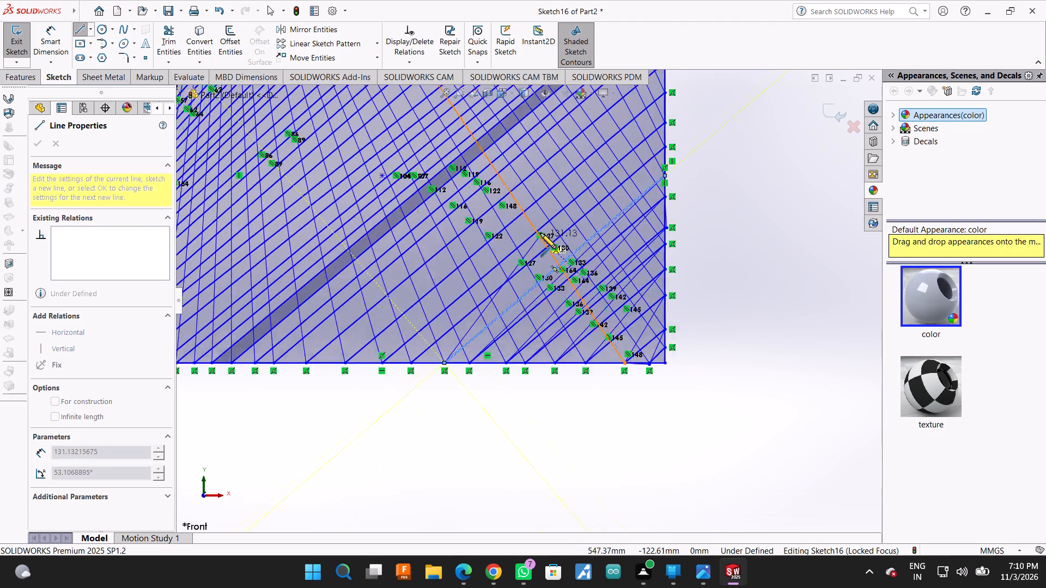
pyautogui.scroll(-1, 540, 233)
pyautogui.scroll(-2, 664, 216)
pyautogui.scroll(-2, 659, 149)
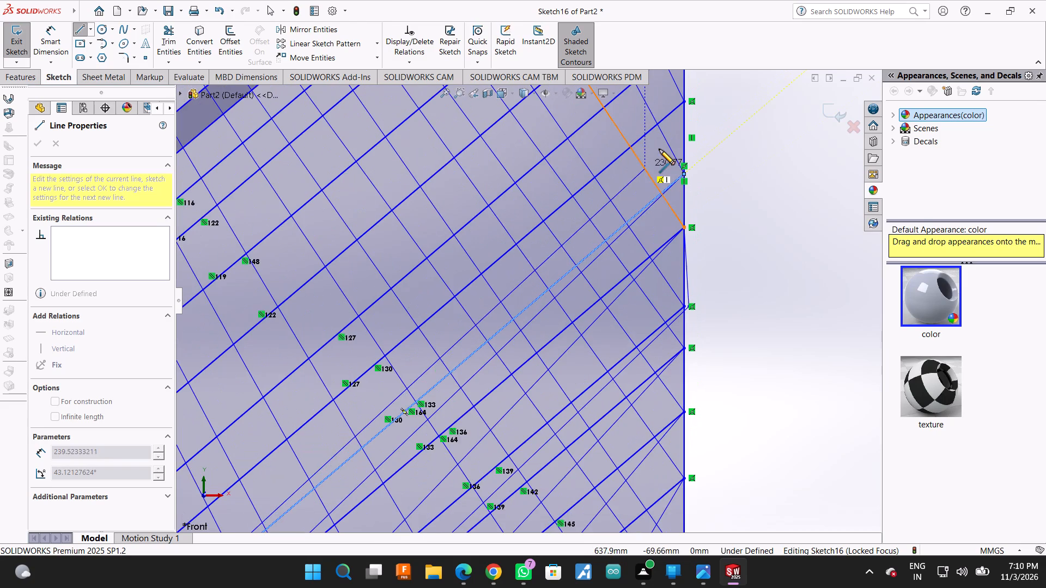
pyautogui.click(686, 102)
# Draw a line about 294 mm long from the ninth-lowest right-edge endpoint to the tenth bottom-edge endpoint from the lower-right corner.
pyautogui.click(683, 100)
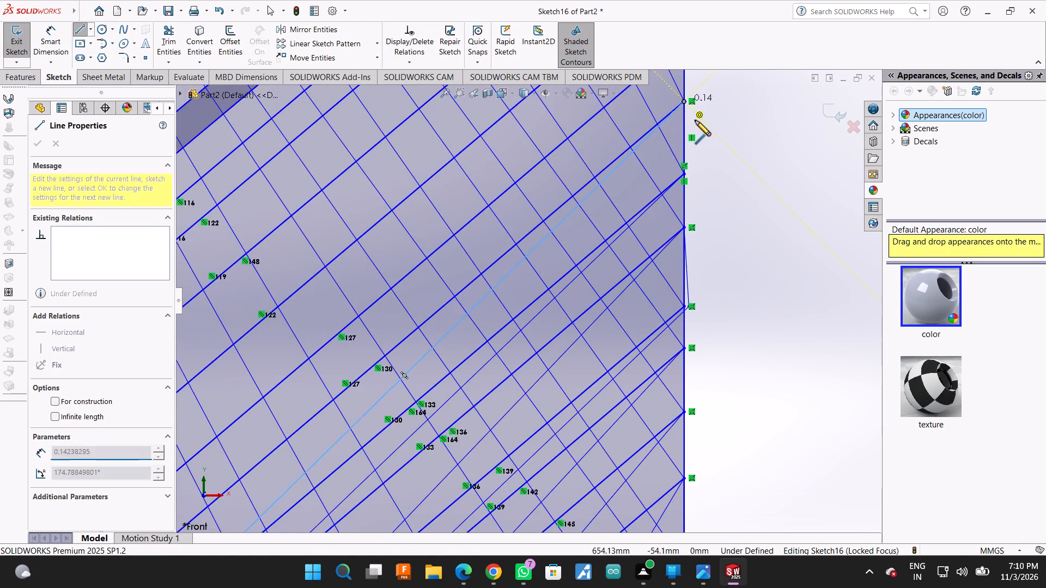
pyautogui.scroll(5, 695, 120)
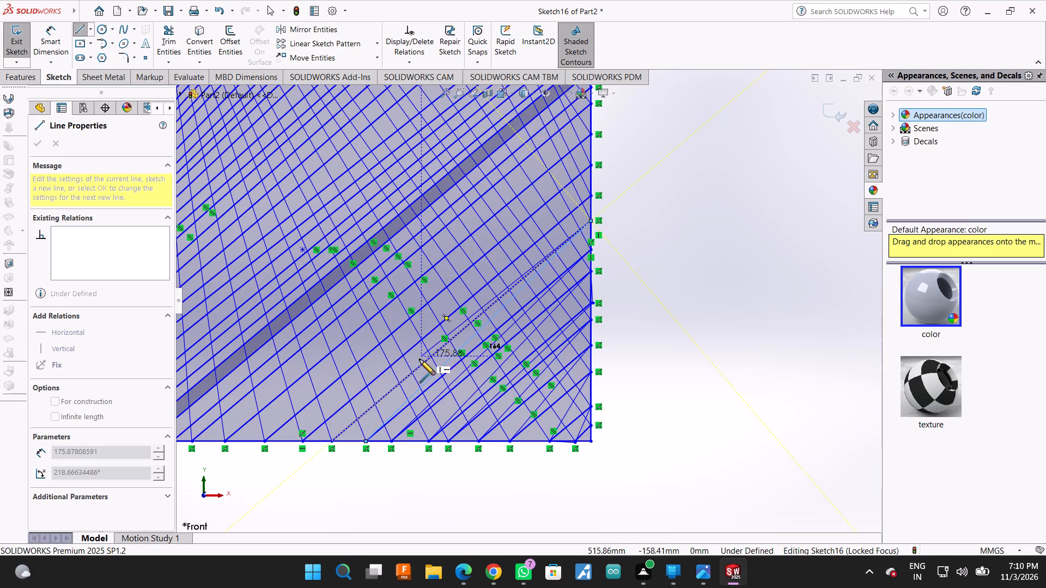
pyautogui.scroll(1, 417, 362)
pyautogui.scroll(-2, 402, 370)
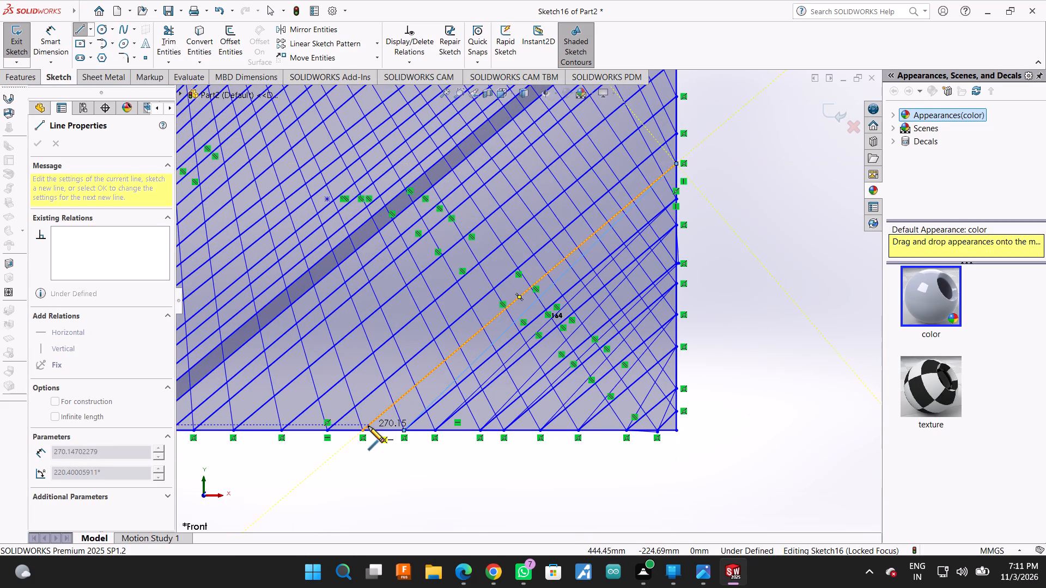
pyautogui.click(327, 432)
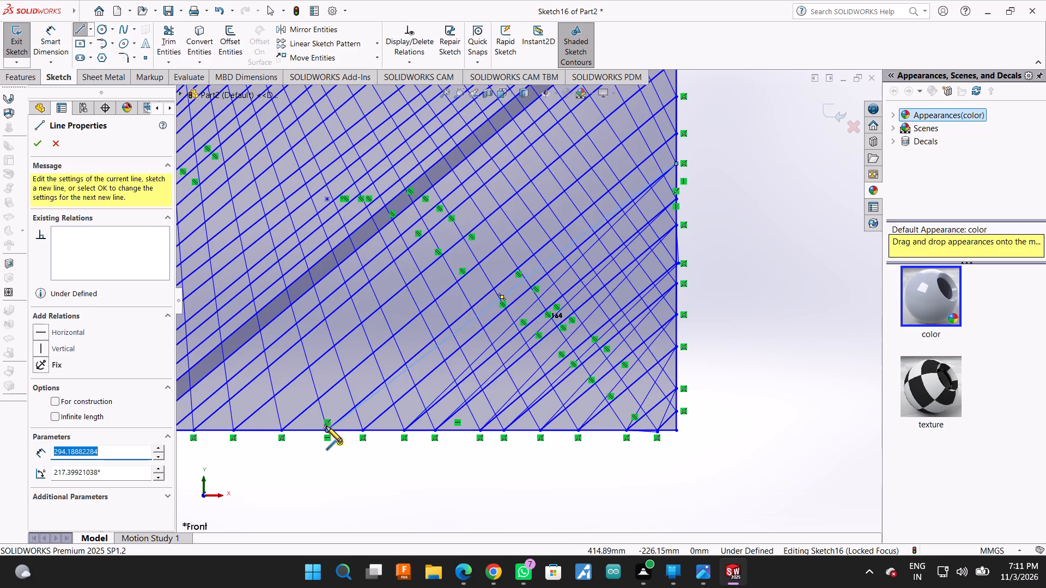
# Continue with diagonals from the tenth bottom-edge endpoint to the eleventh-lowest right-edge endpoint, about 323 mm, and on to the twelfth bottom-edge endpoint, about 371 mm.
pyautogui.click(324, 432)
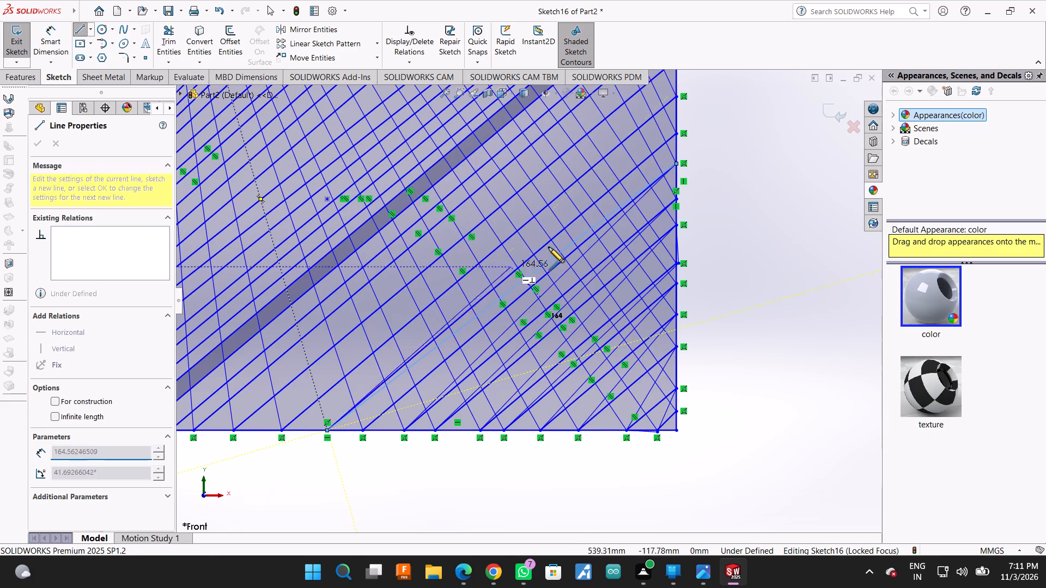
pyautogui.click(674, 95)
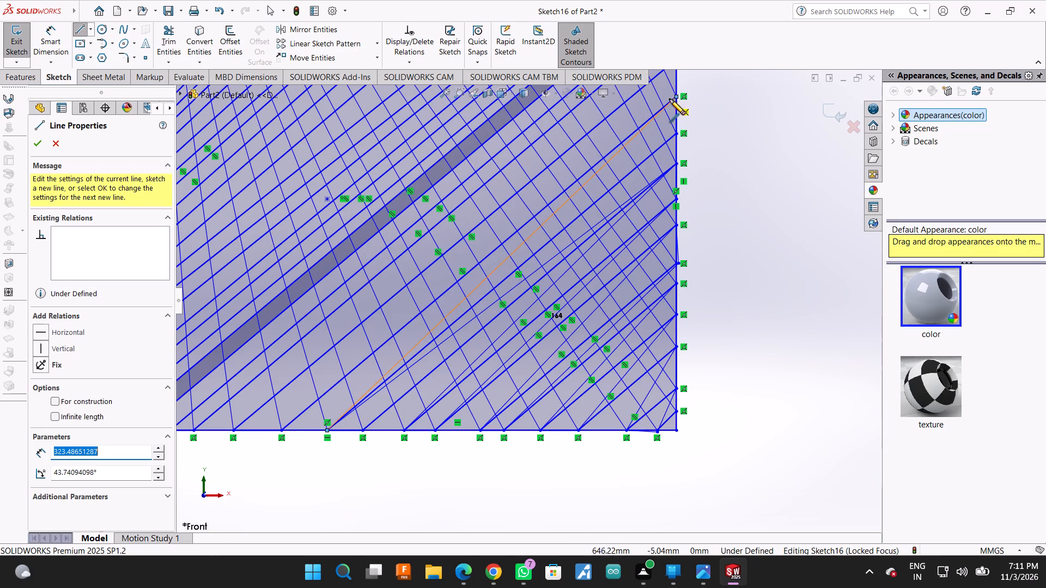
pyautogui.click(677, 97)
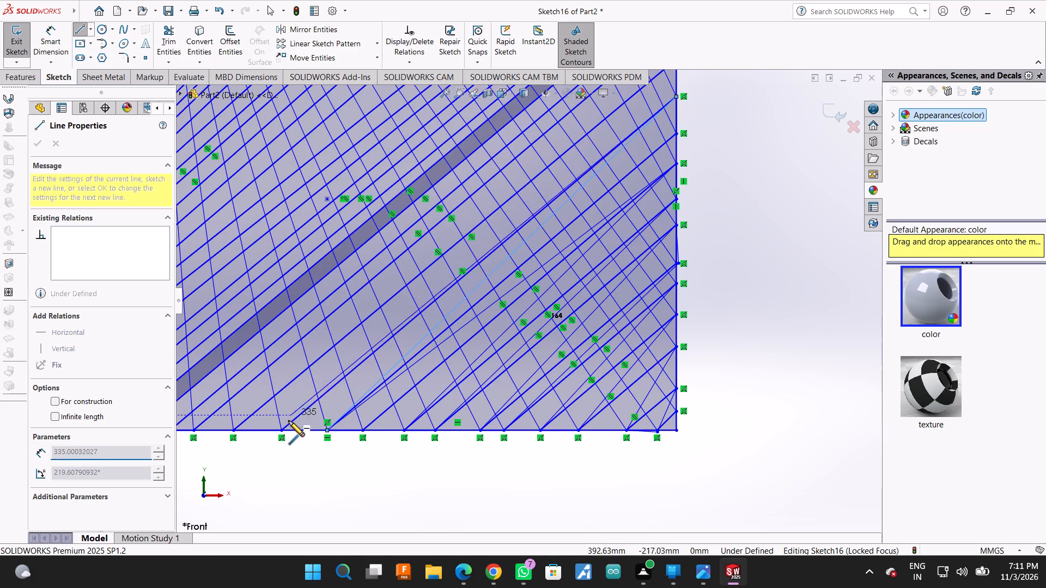
pyautogui.click(235, 432)
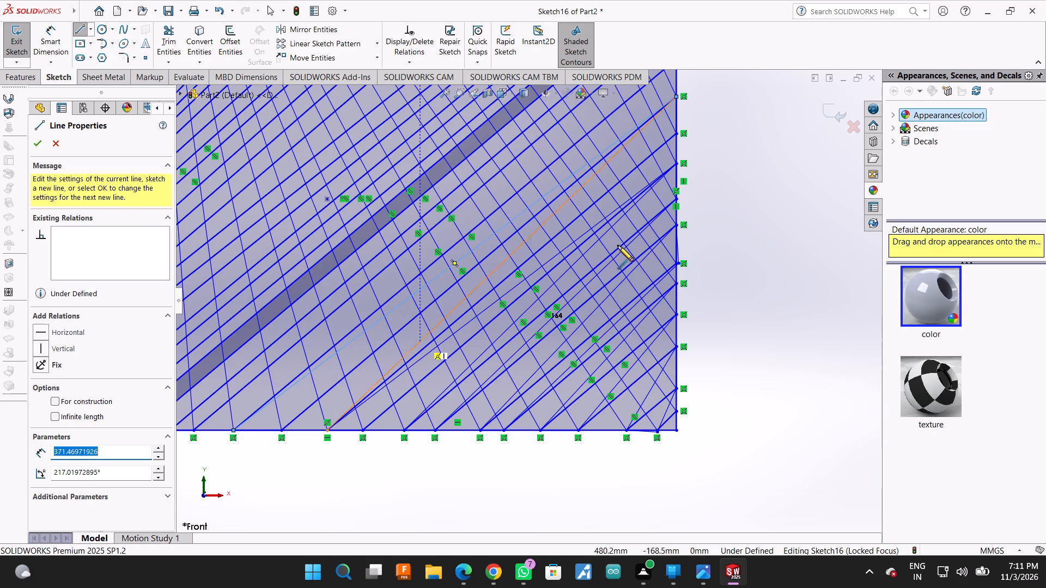
# Draw a line about 408 mm long from the twelfth-lowest right-edge endpoint to the thirteenth bottom-edge endpoint.
pyautogui.scroll(1, 555, 220)
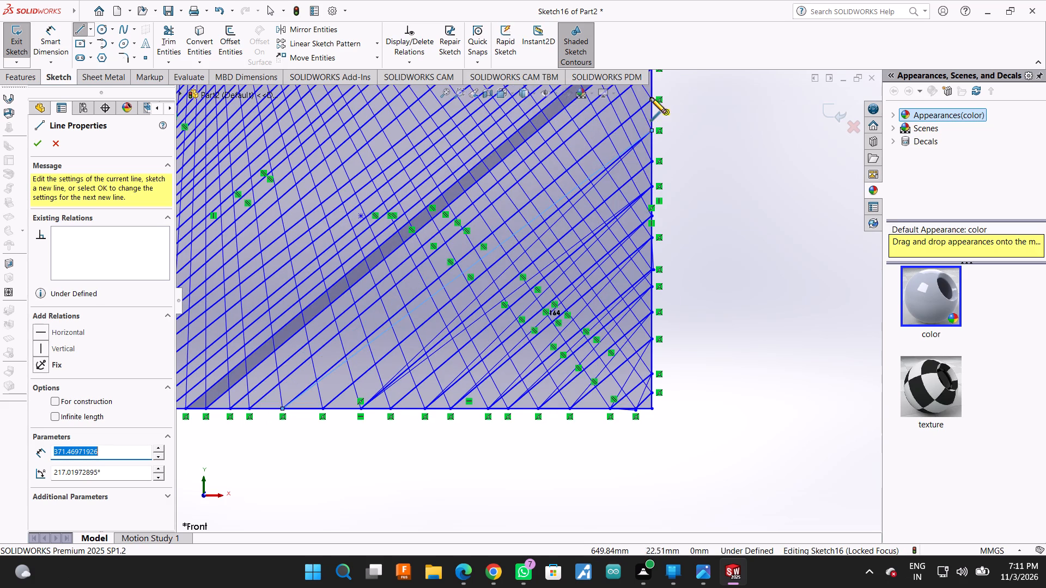
pyautogui.click(650, 100)
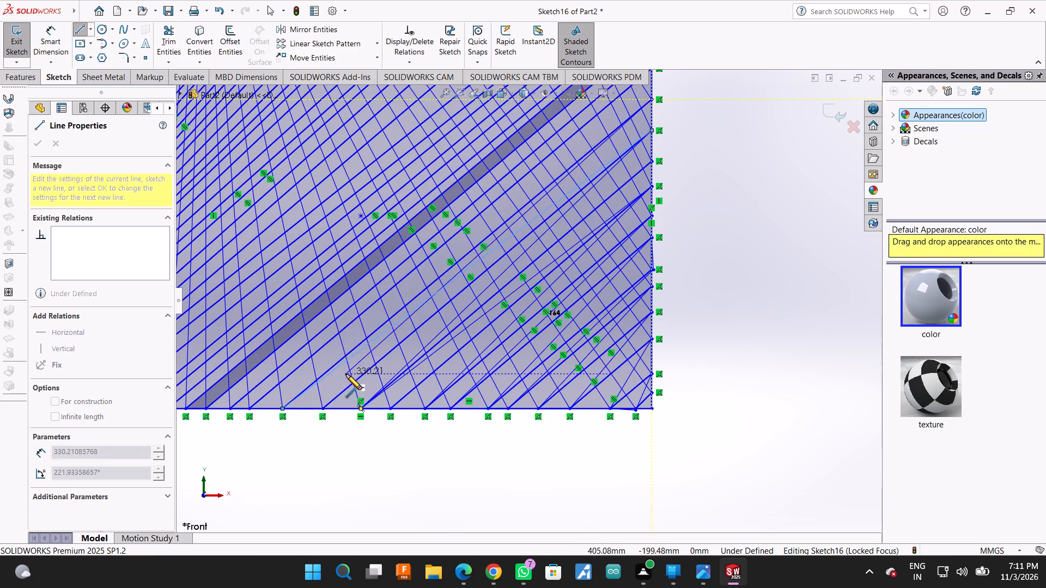
pyautogui.scroll(1, 348, 375)
pyautogui.scroll(-1, 360, 407)
pyautogui.scroll(1, 889, 406)
pyautogui.scroll(5, 531, 387)
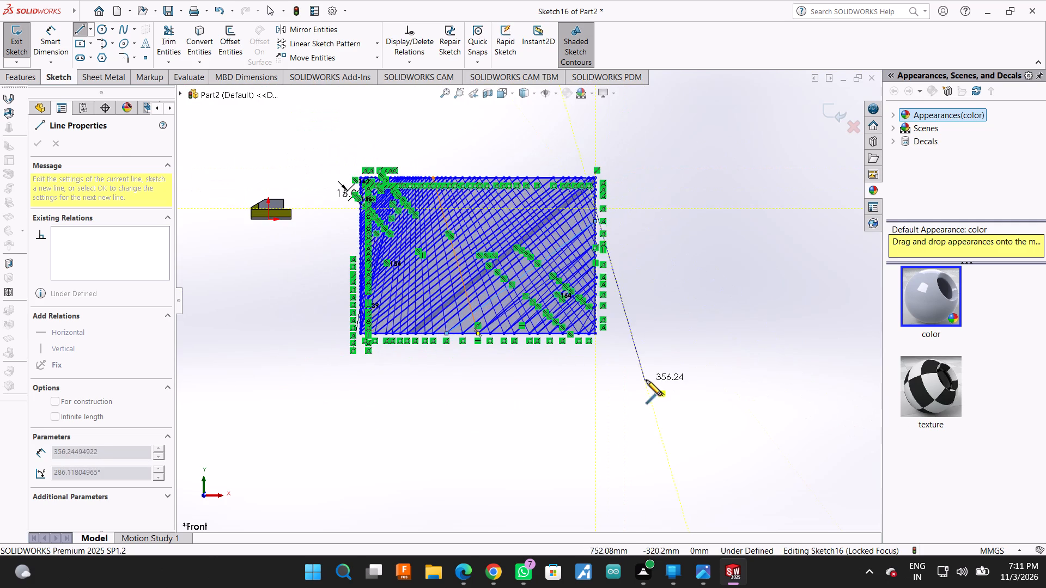
pyautogui.scroll(-1, 646, 380)
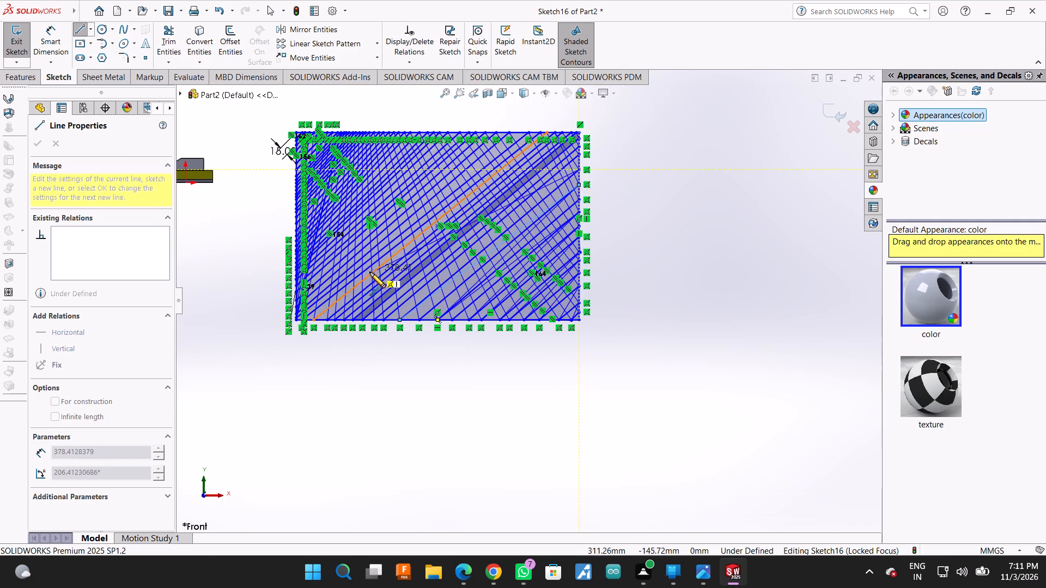
pyautogui.scroll(-3, 362, 275)
pyautogui.scroll(-3, 449, 278)
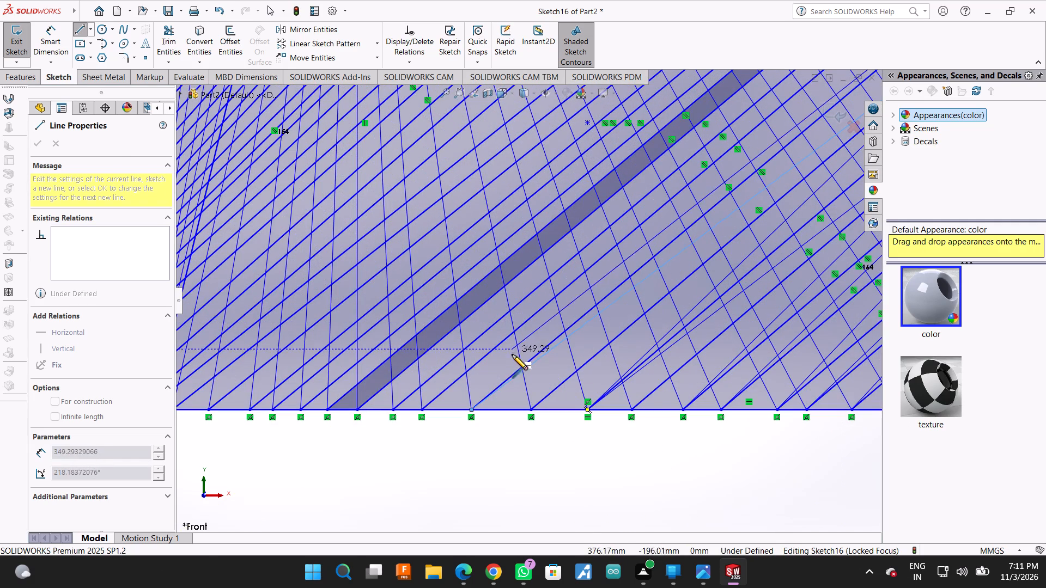
pyautogui.click(424, 409)
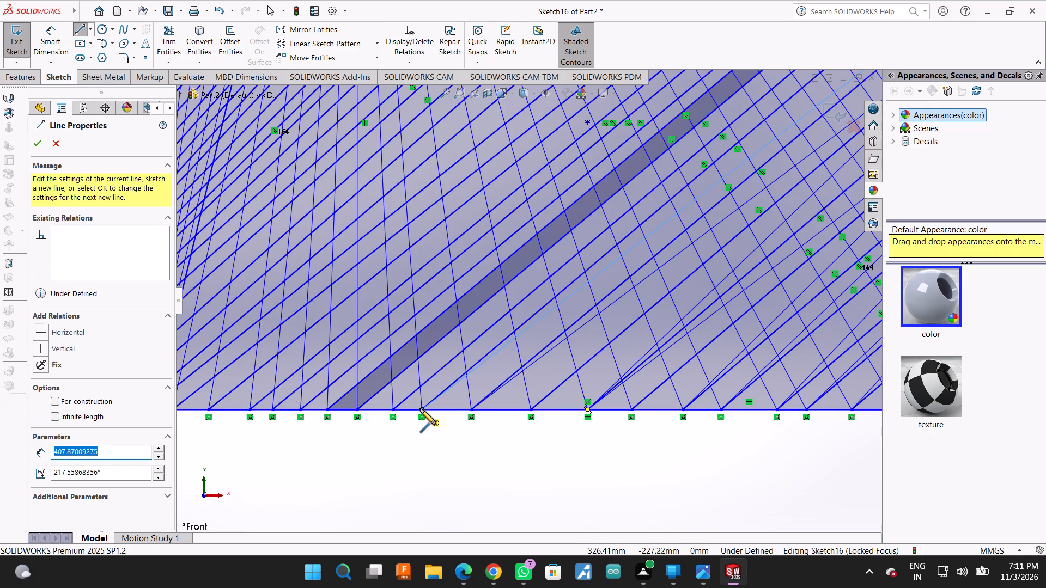
# Draw a line about 432 mm long from the thirteenth bottom-edge endpoint to the fourteenth-lowest right-edge endpoint.
pyautogui.click(420, 409)
pyautogui.scroll(3, 441, 430)
pyautogui.scroll(3, 526, 346)
pyautogui.scroll(-2, 568, 192)
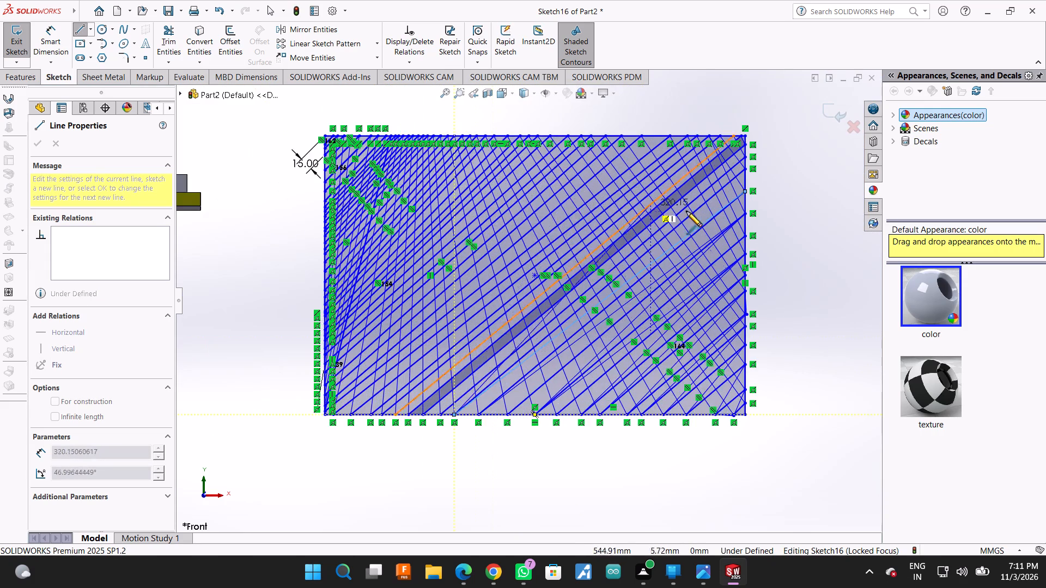
pyautogui.scroll(-3, 690, 212)
pyautogui.scroll(-2, 746, 190)
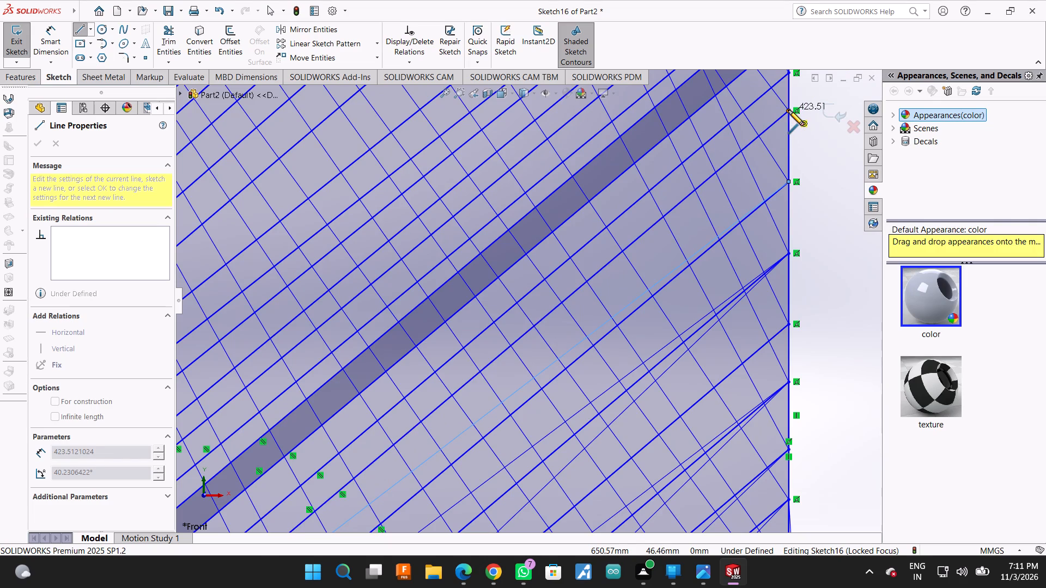
pyautogui.click(792, 73)
# Draw a line about 459 mm long from the fourteenth-lowest right-edge endpoint to the fifteenth bottom-edge endpoint, beside the dark diagonal band.
pyautogui.scroll(1, 774, 101)
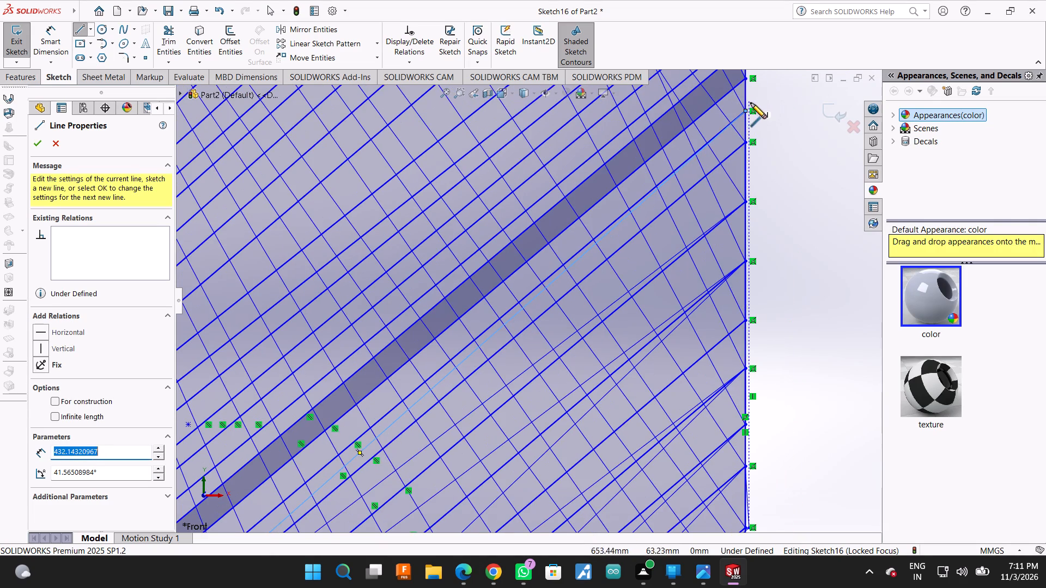
pyautogui.click(746, 111)
pyautogui.scroll(2, 450, 327)
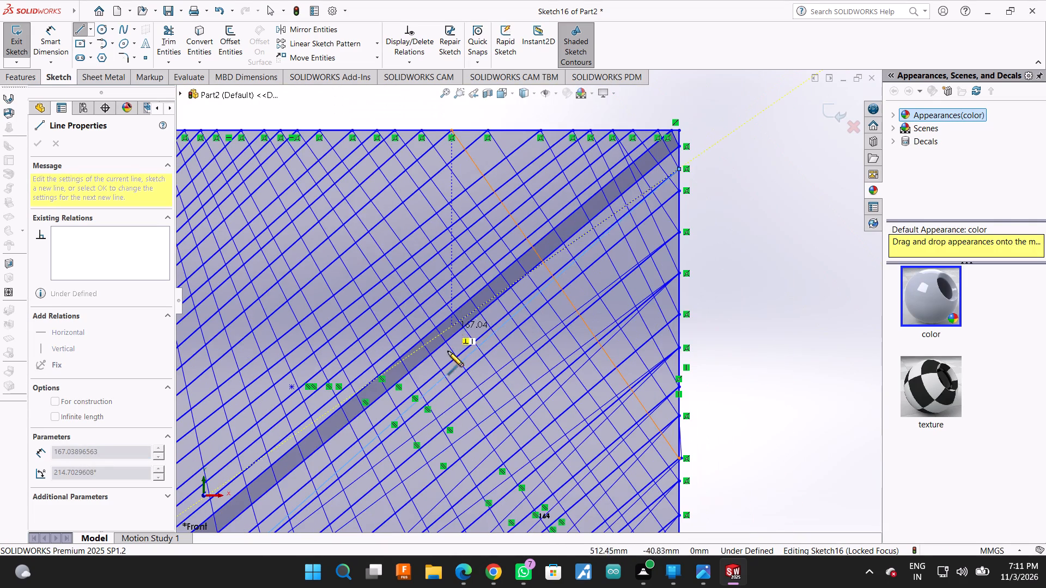
pyautogui.scroll(2, 386, 406)
pyautogui.scroll(2, 311, 441)
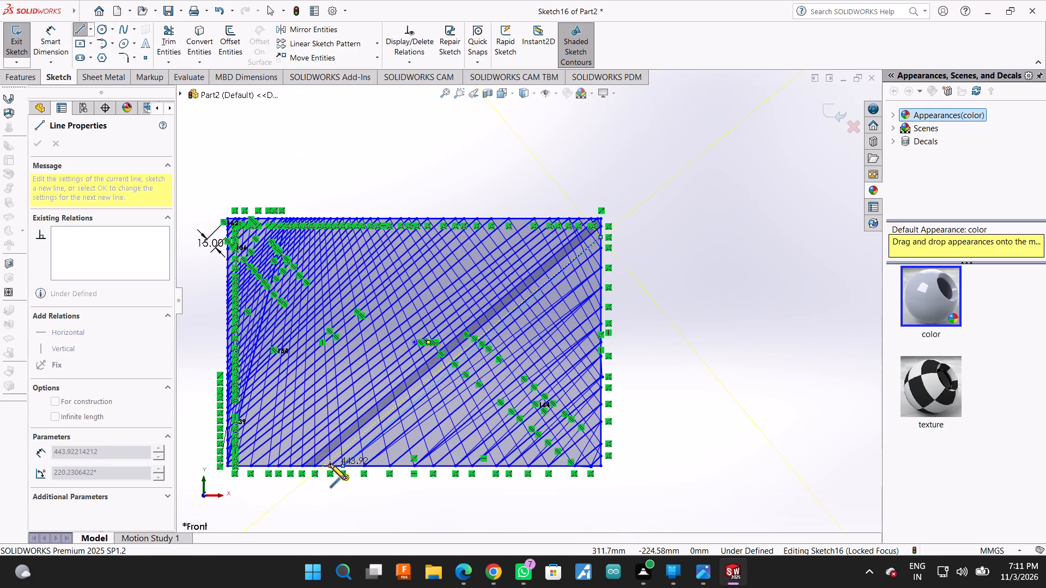
pyautogui.scroll(-7, 330, 464)
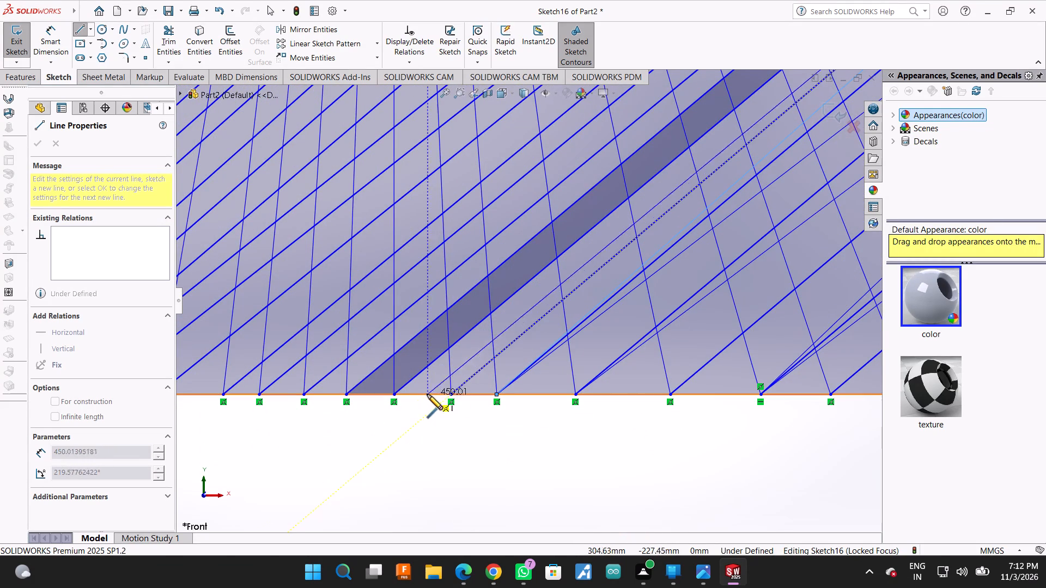
pyautogui.click(393, 396)
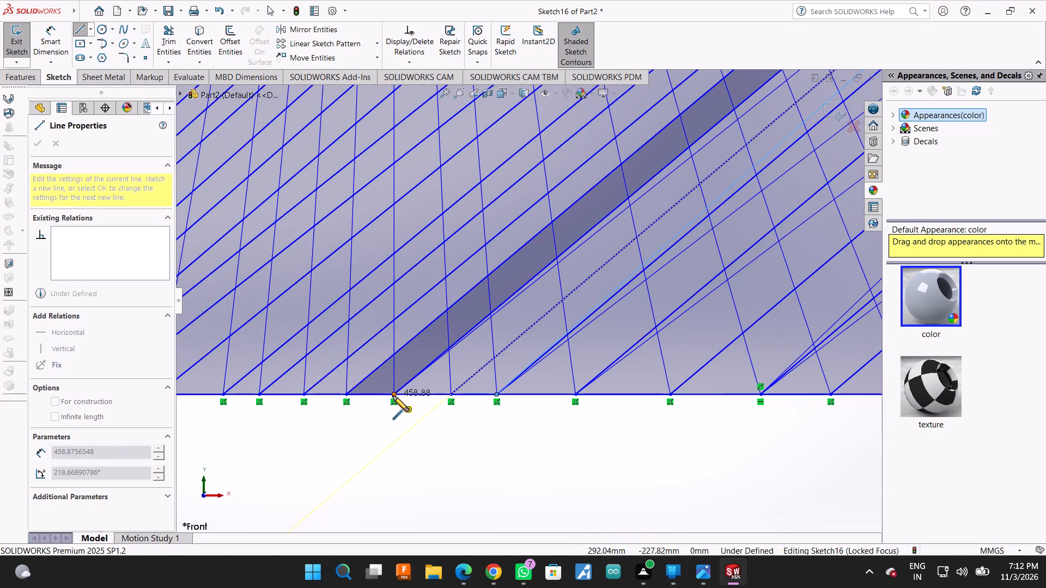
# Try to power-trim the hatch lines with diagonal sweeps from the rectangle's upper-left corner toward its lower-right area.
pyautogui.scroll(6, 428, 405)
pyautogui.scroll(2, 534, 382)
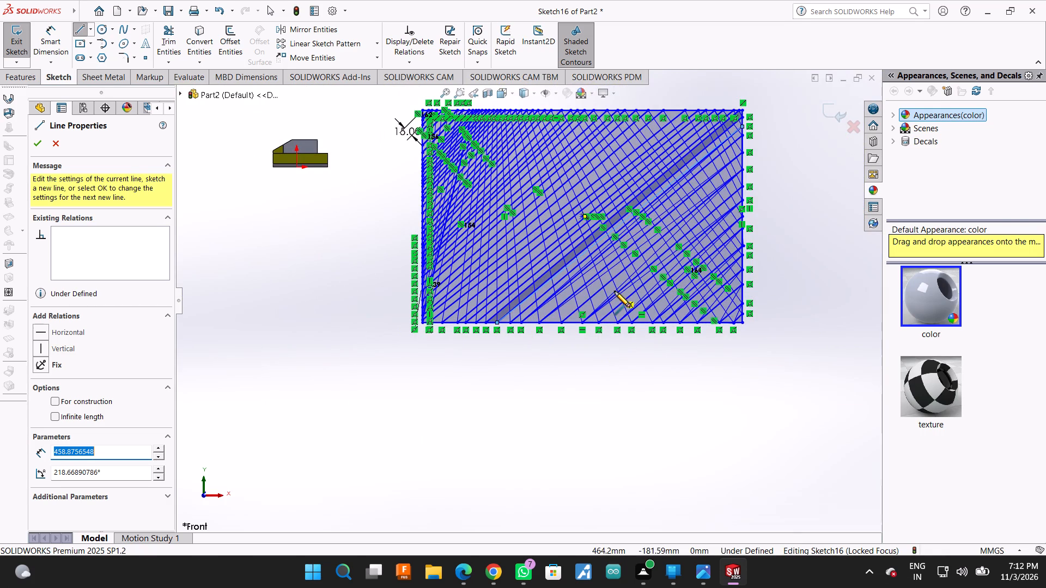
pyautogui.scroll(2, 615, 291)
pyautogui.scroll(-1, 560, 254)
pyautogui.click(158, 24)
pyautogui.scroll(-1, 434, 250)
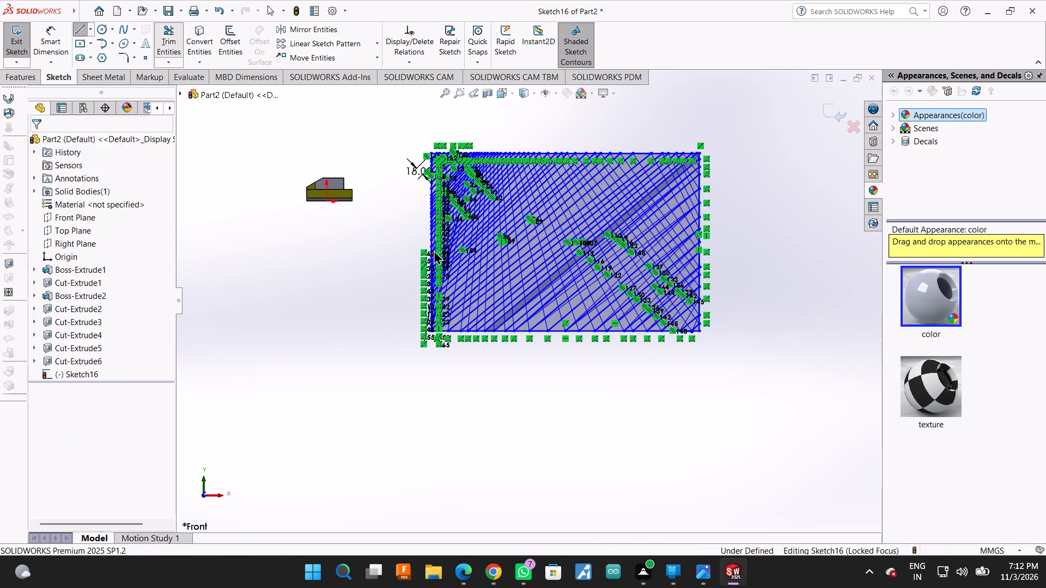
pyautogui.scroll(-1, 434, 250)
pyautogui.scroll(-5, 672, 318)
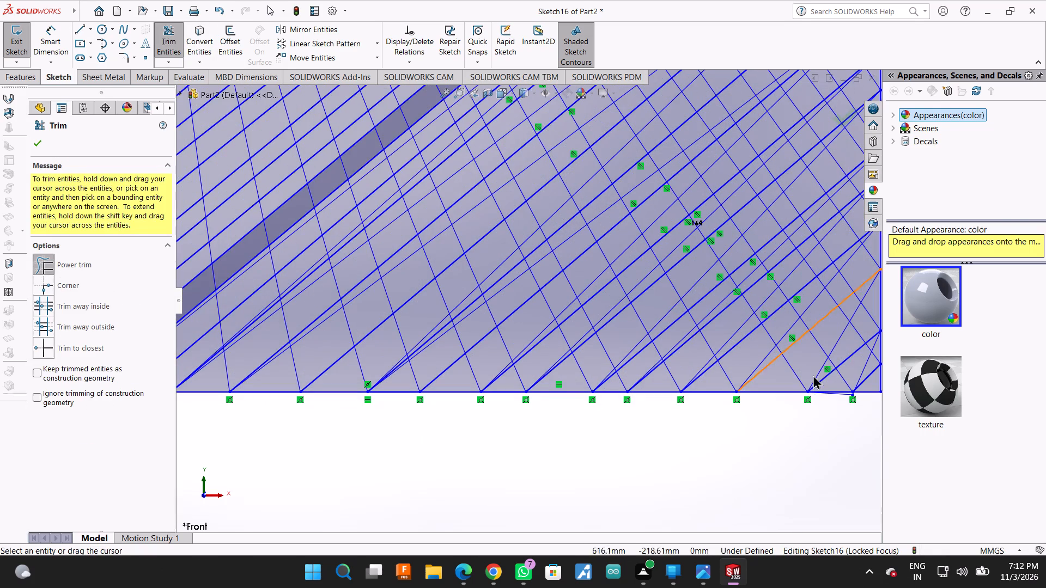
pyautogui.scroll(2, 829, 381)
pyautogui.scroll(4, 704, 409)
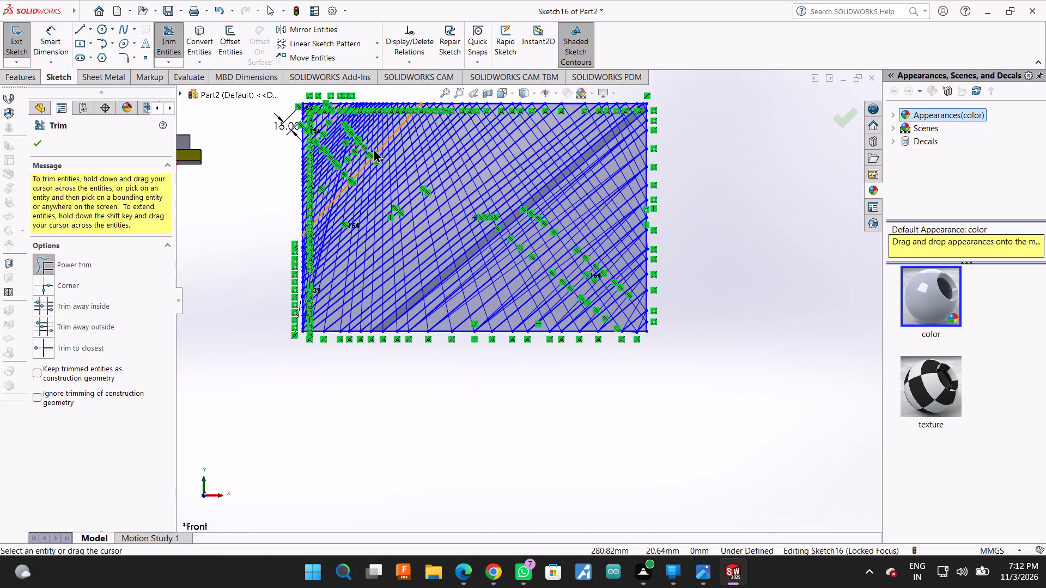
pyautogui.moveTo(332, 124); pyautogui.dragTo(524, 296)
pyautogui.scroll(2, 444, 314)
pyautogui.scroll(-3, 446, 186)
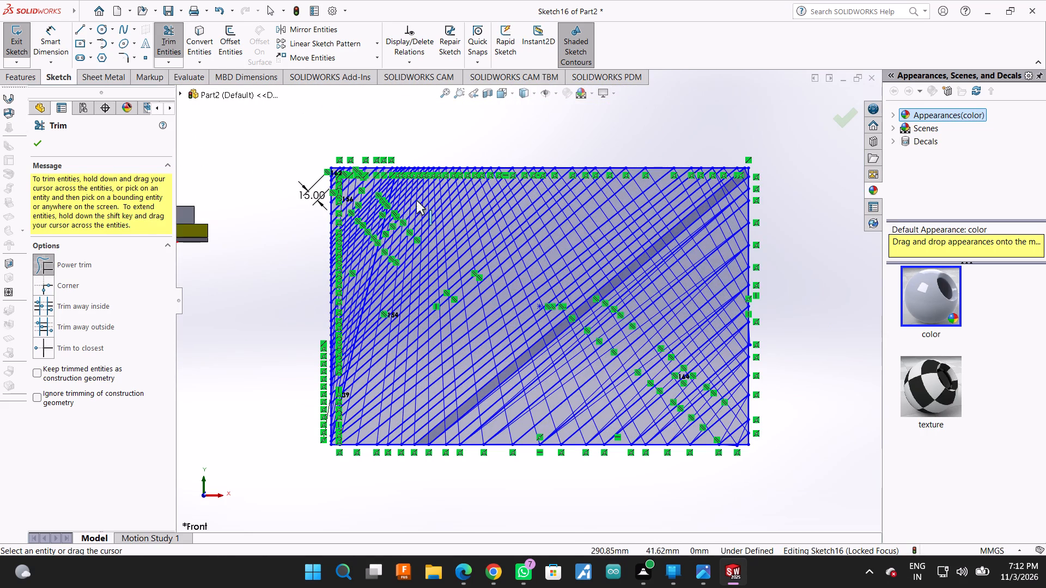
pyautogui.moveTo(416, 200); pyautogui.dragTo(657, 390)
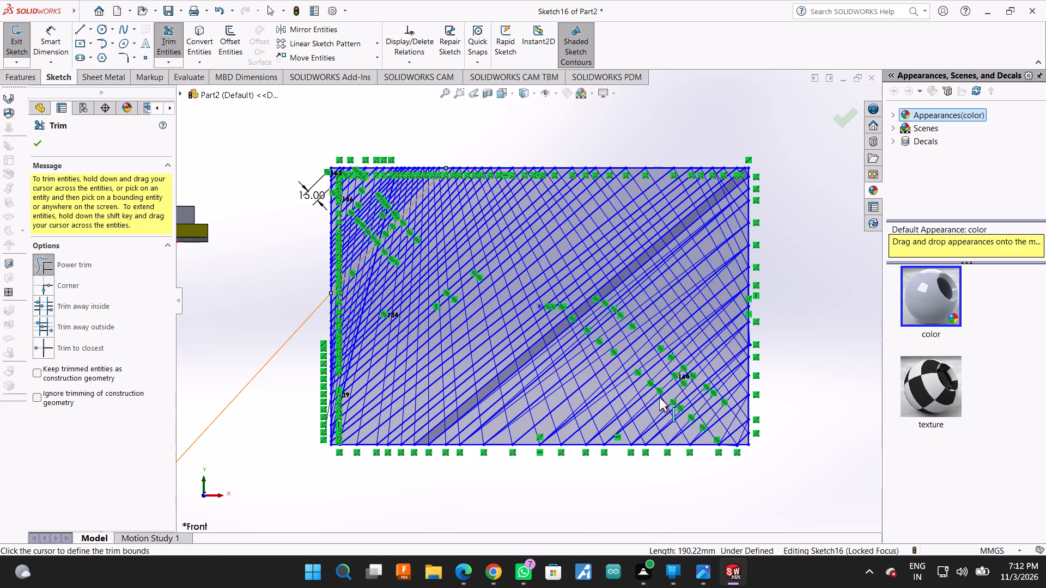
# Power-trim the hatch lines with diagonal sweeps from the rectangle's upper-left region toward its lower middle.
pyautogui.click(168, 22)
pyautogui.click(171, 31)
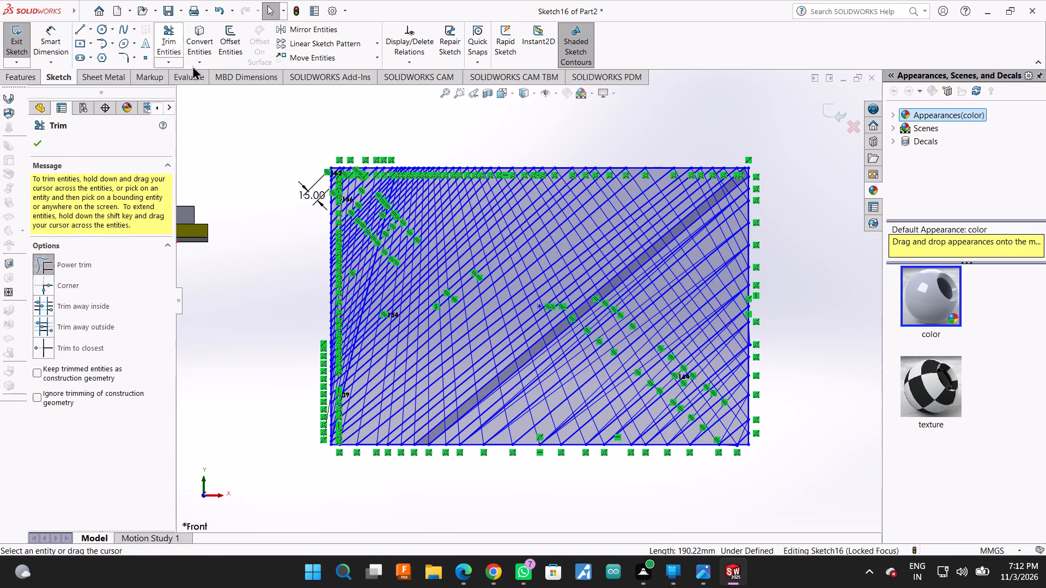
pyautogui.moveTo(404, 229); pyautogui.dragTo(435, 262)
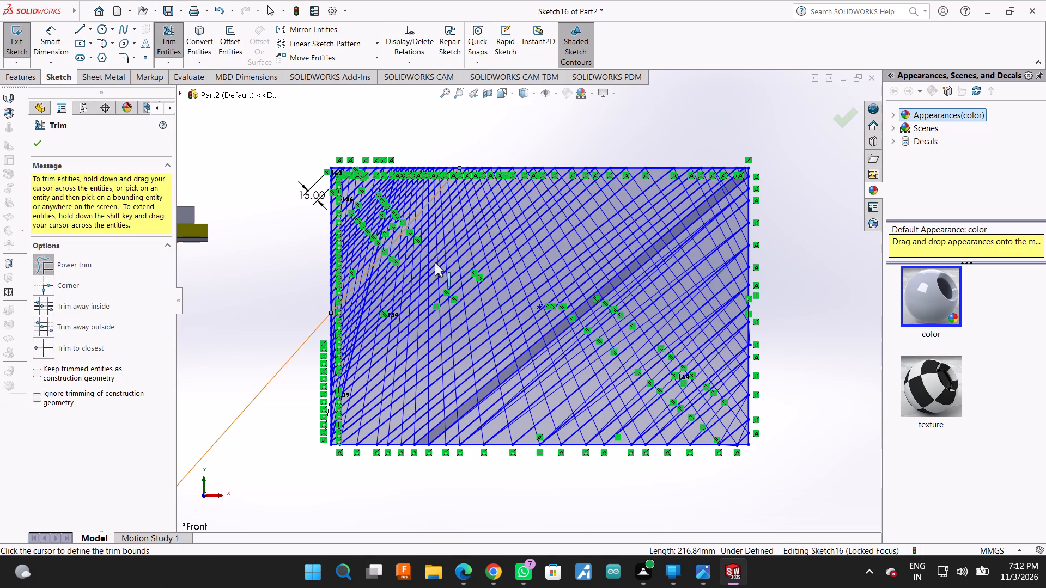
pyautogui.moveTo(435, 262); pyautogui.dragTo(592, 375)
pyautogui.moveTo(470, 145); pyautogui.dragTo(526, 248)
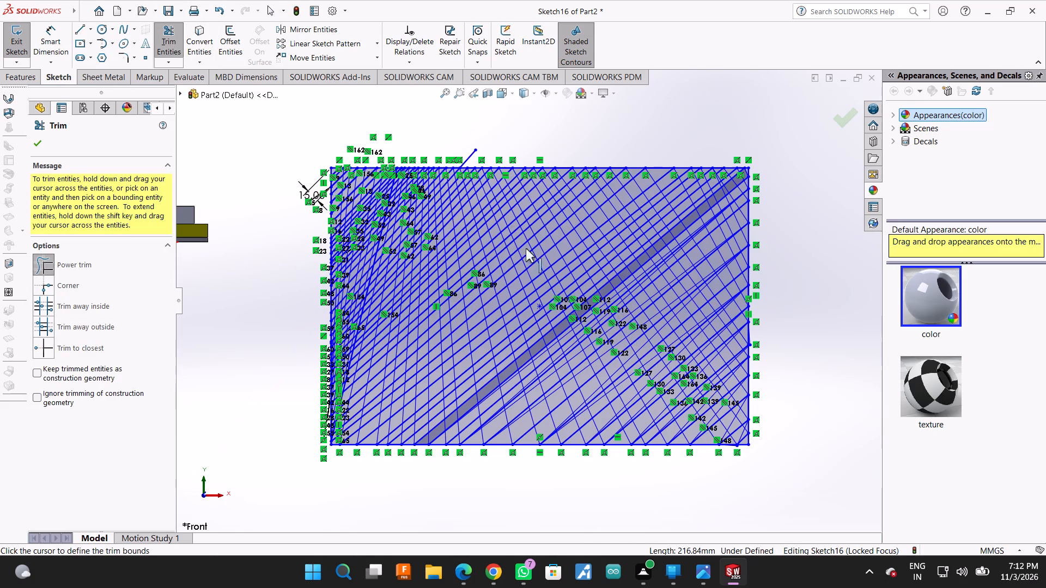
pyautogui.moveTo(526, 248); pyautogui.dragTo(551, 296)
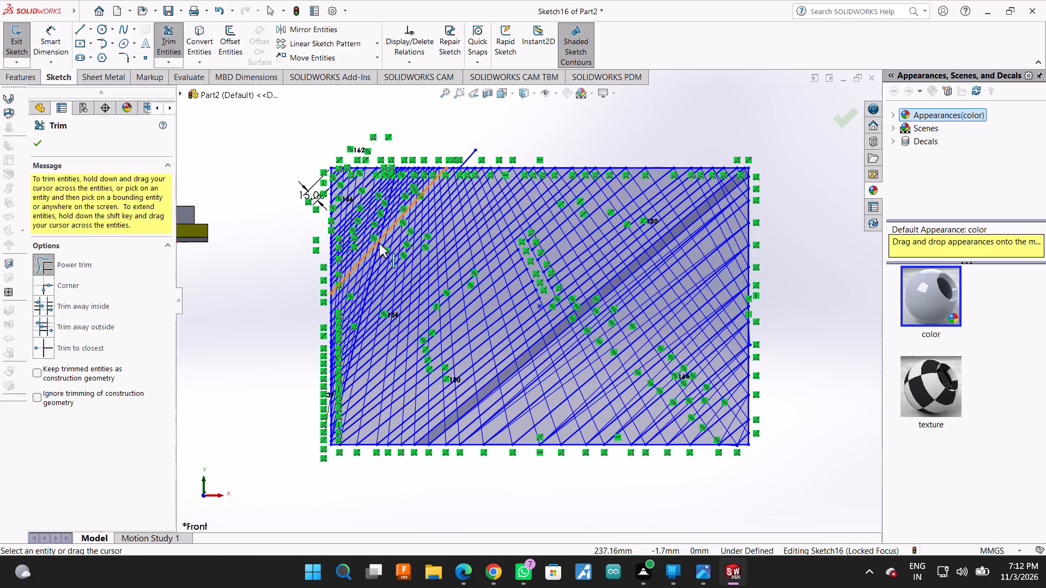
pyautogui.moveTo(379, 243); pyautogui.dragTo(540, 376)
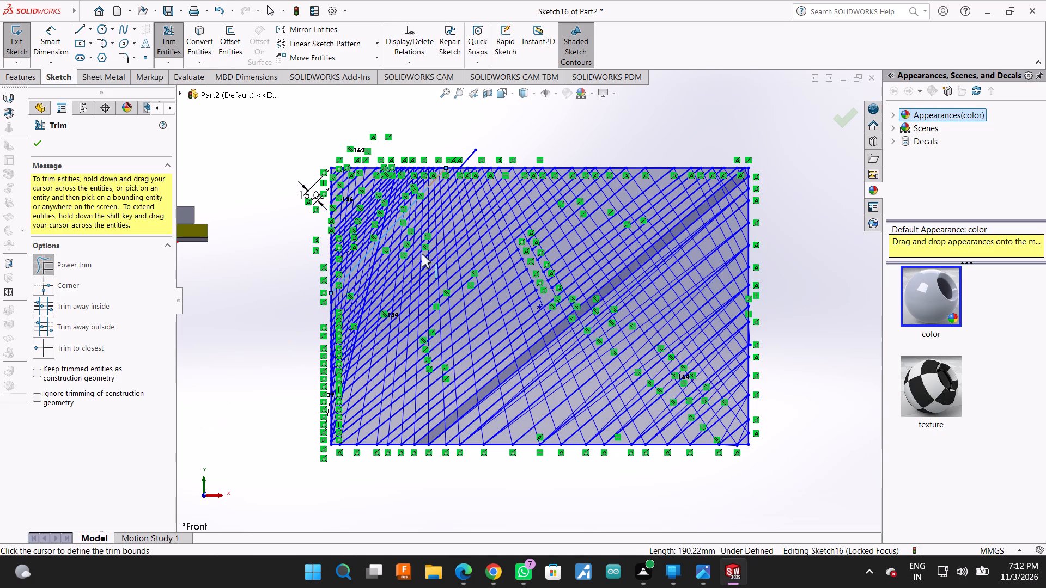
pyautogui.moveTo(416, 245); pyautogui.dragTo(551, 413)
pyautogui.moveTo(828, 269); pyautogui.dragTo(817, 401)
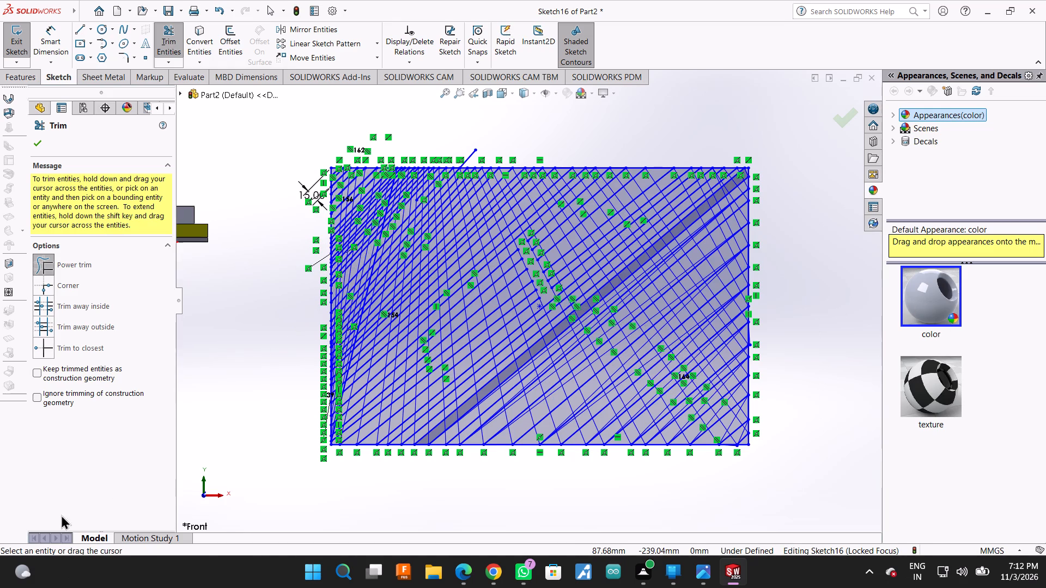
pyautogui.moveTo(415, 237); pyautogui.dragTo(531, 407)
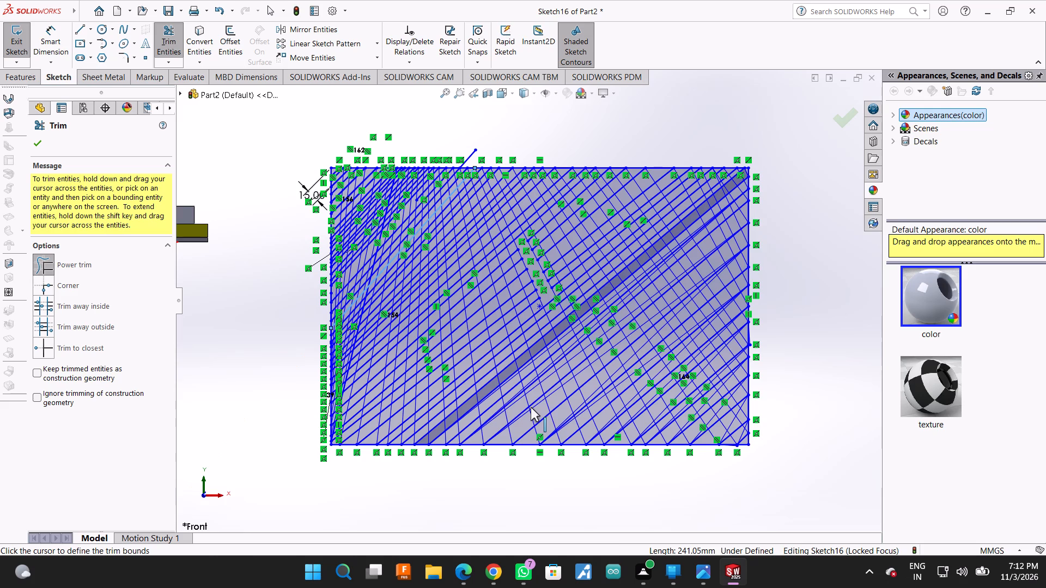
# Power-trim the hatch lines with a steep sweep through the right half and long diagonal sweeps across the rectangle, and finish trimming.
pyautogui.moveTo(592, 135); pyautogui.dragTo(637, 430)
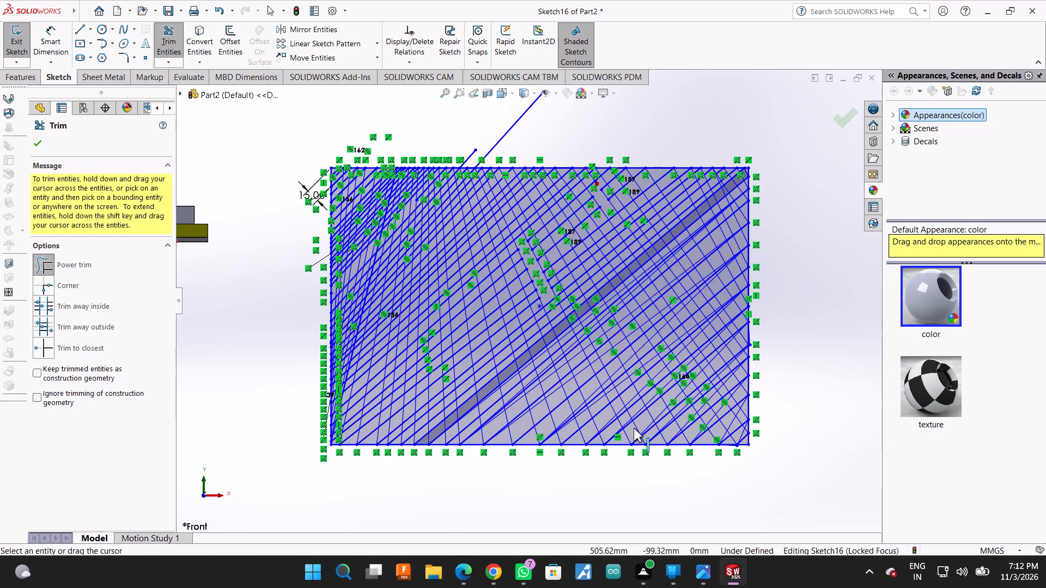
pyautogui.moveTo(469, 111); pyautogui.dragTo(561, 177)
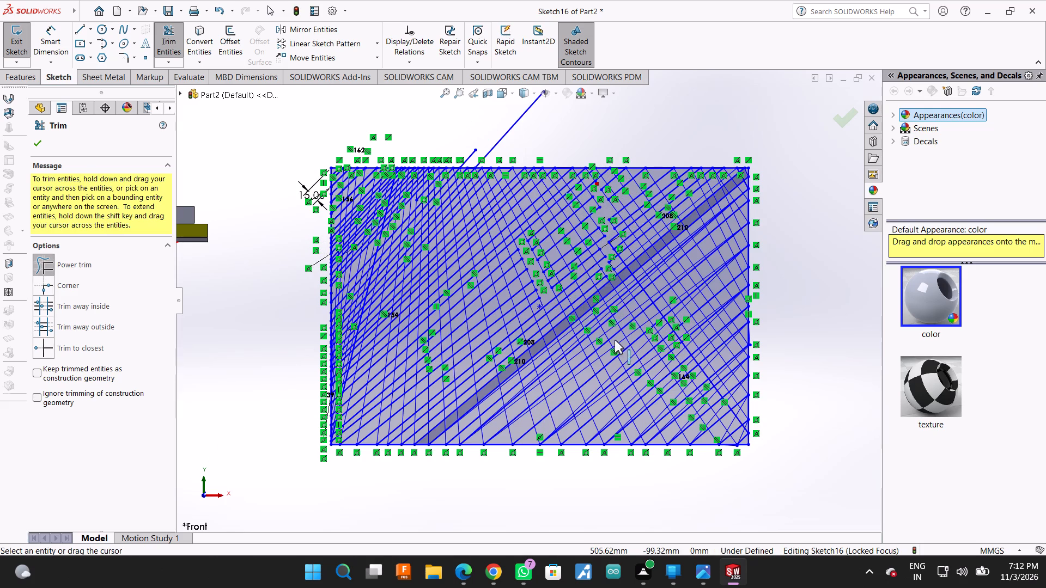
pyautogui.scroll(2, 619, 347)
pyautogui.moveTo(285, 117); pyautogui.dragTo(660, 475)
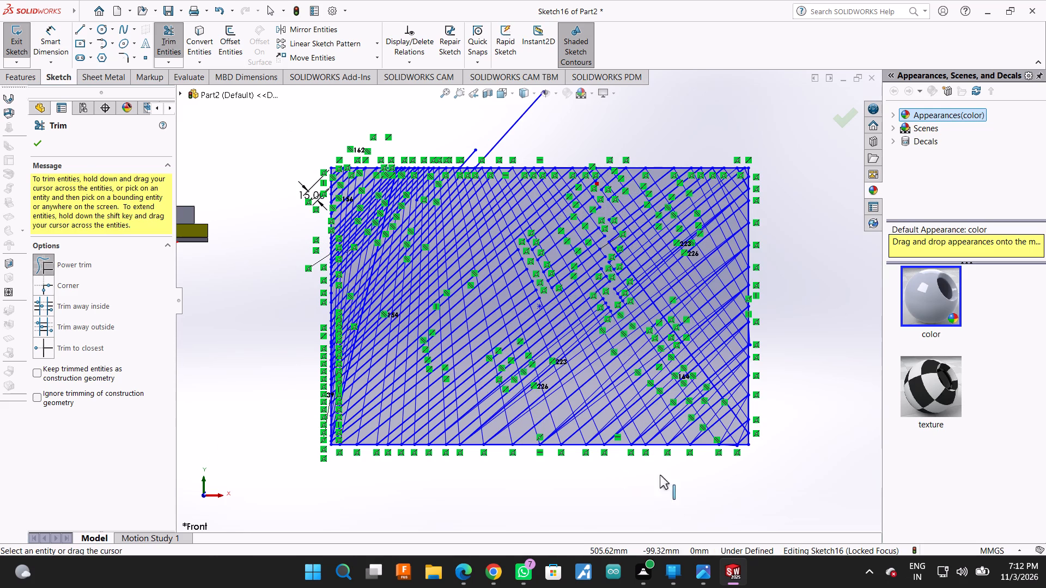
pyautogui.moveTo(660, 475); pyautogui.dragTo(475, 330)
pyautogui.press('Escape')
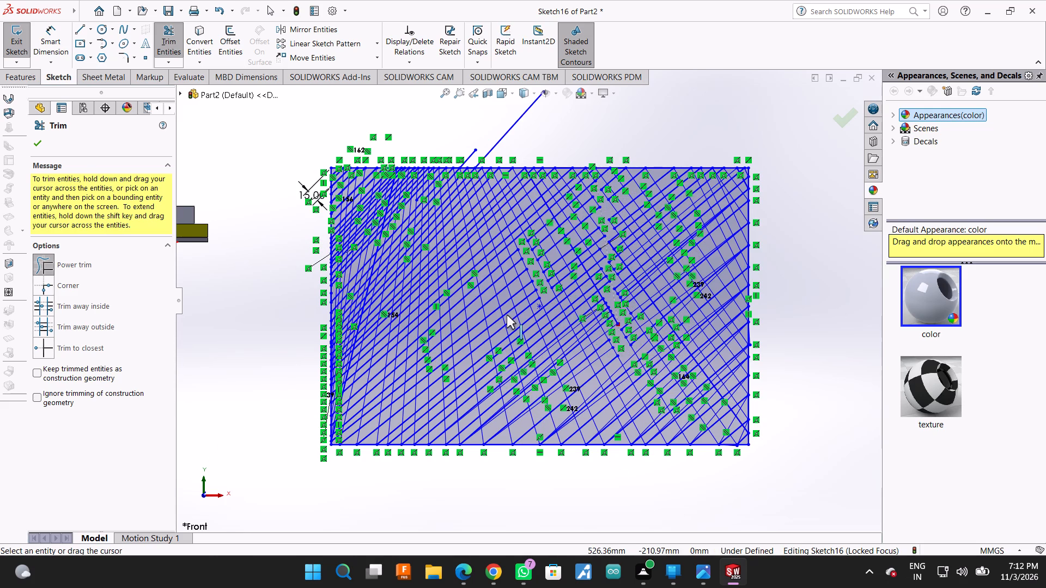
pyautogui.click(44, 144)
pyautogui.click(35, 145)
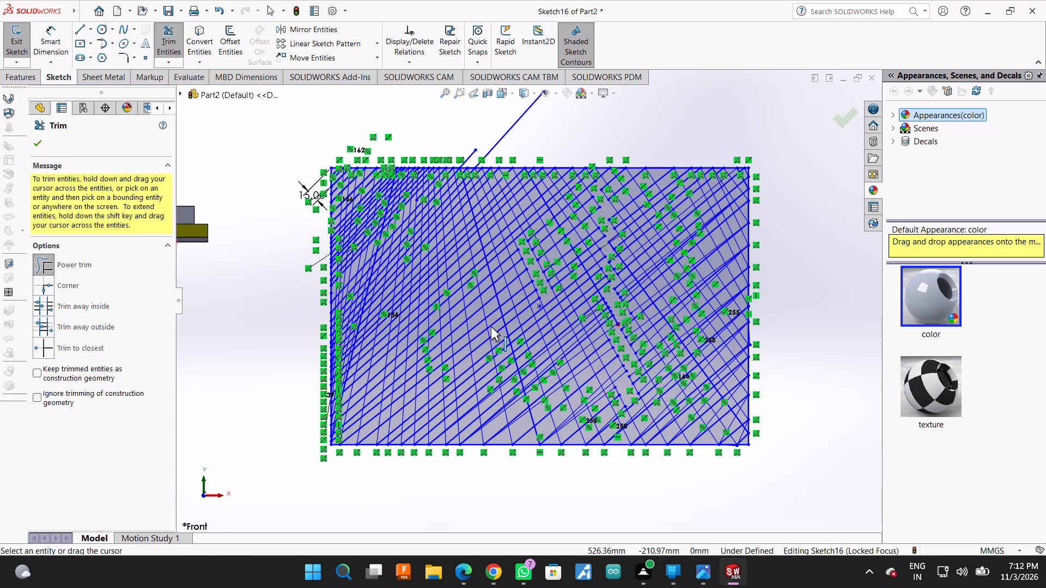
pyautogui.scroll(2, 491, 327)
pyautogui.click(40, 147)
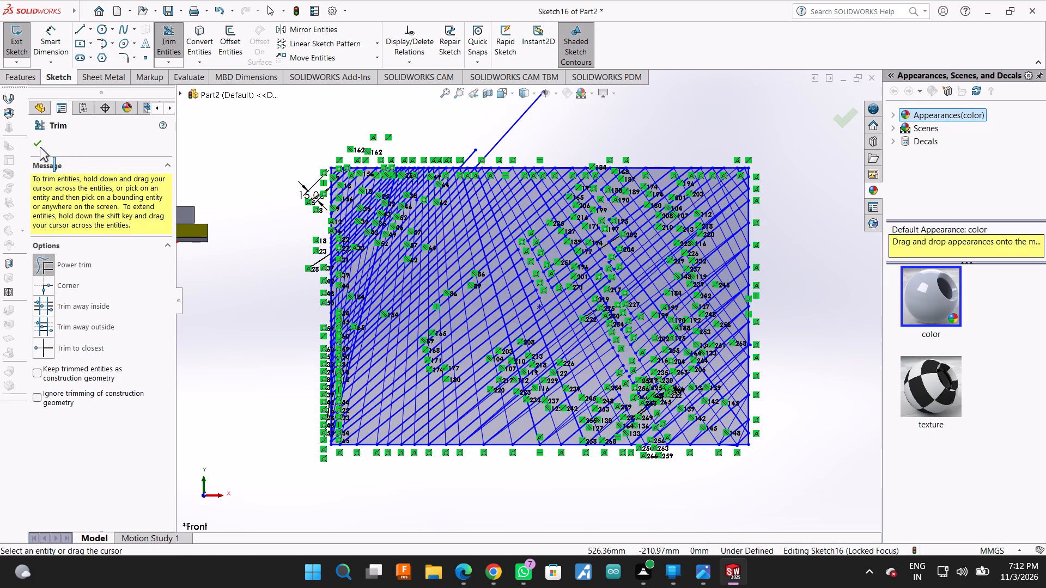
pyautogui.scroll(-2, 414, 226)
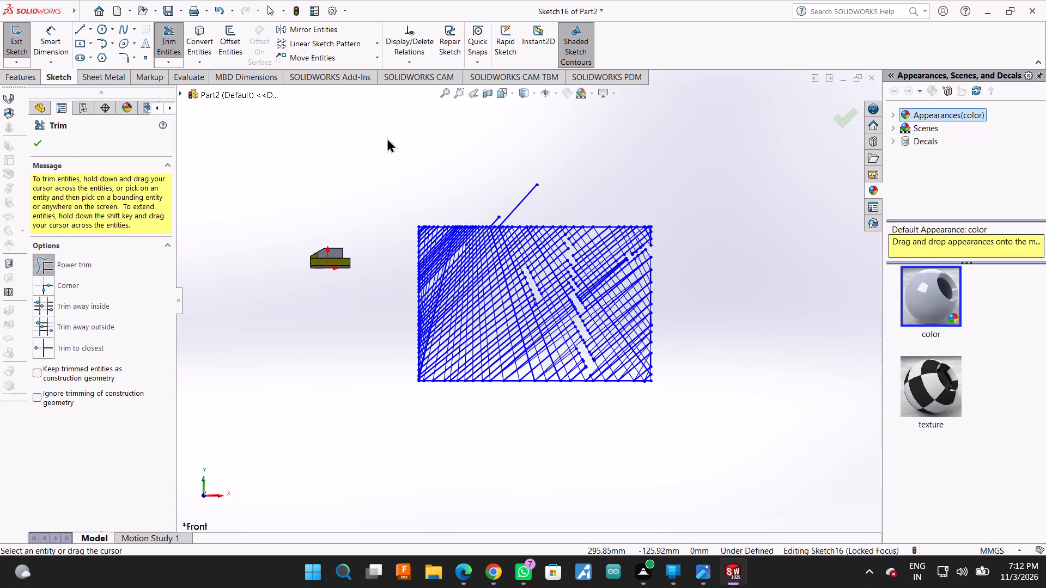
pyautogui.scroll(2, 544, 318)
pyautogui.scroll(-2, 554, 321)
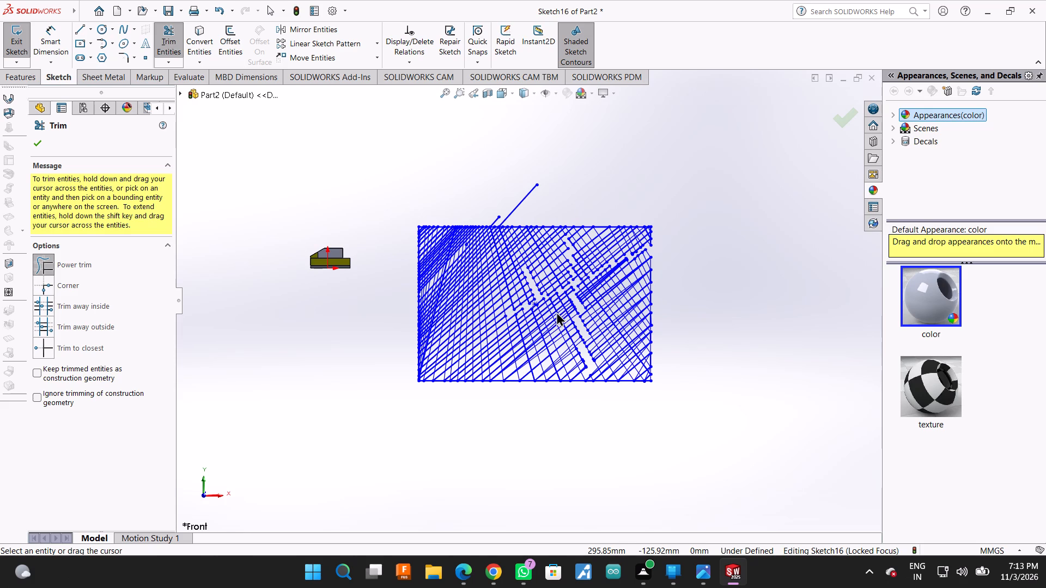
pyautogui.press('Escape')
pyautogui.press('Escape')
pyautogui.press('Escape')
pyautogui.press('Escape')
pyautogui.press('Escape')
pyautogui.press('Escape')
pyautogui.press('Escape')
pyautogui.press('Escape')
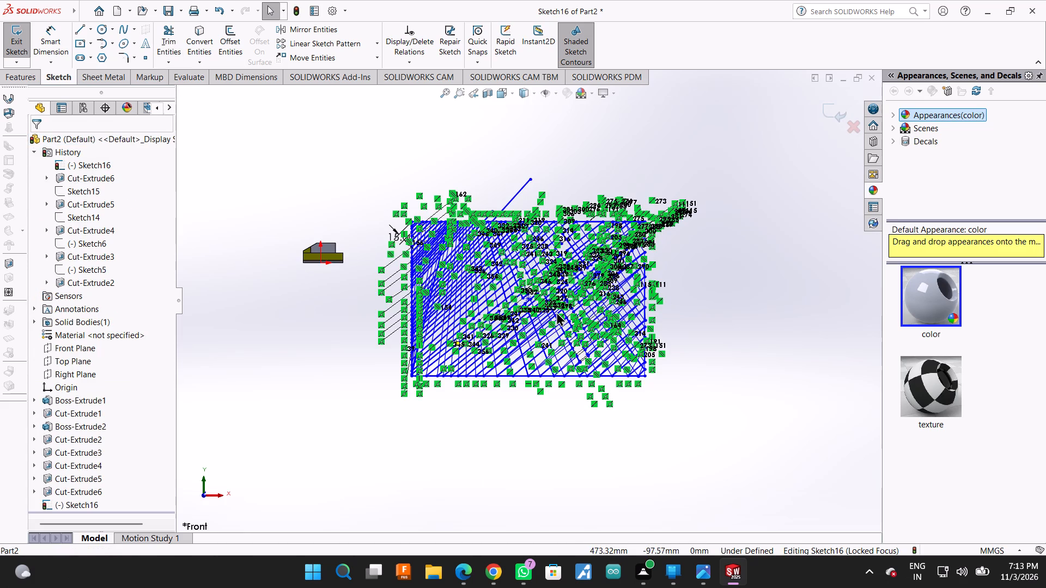
# Delete the whole hatched rectangle, including all its lines and the 15 mm dimension, from Sketch16.
pyautogui.moveTo(363, 155); pyautogui.dragTo(597, 477)
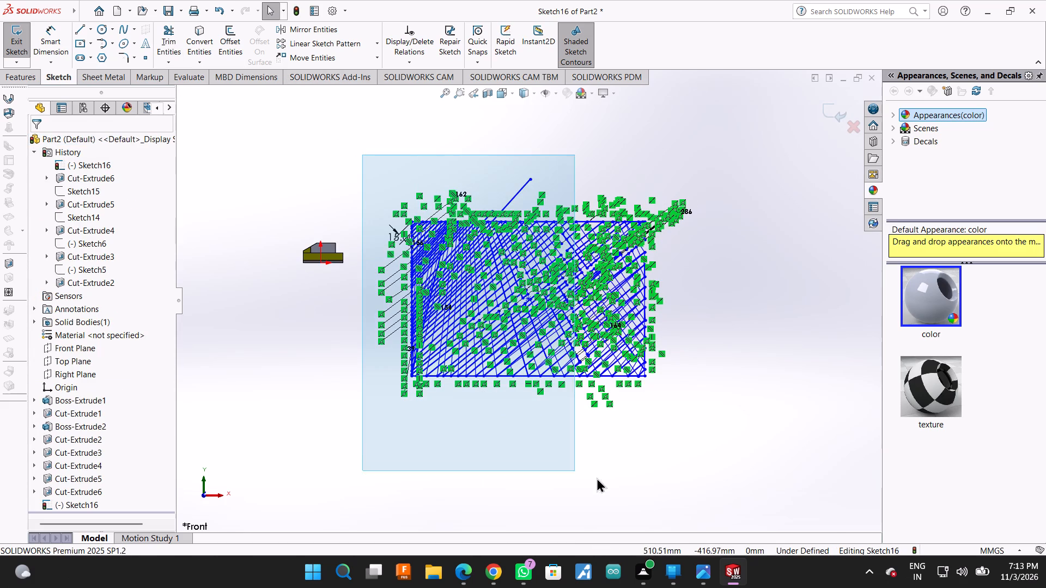
pyautogui.moveTo(597, 477); pyautogui.dragTo(699, 468)
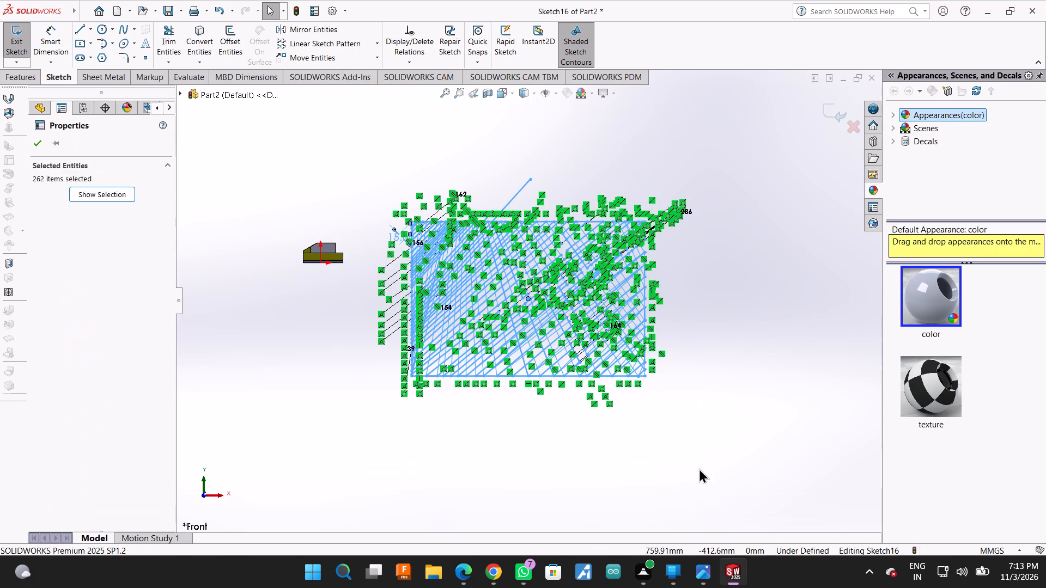
pyautogui.press('Delete')
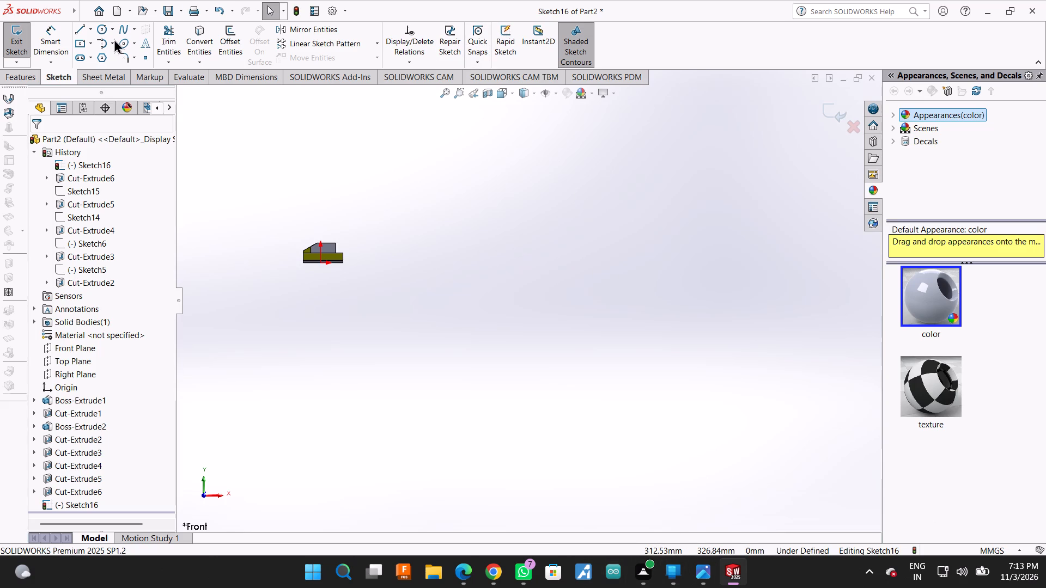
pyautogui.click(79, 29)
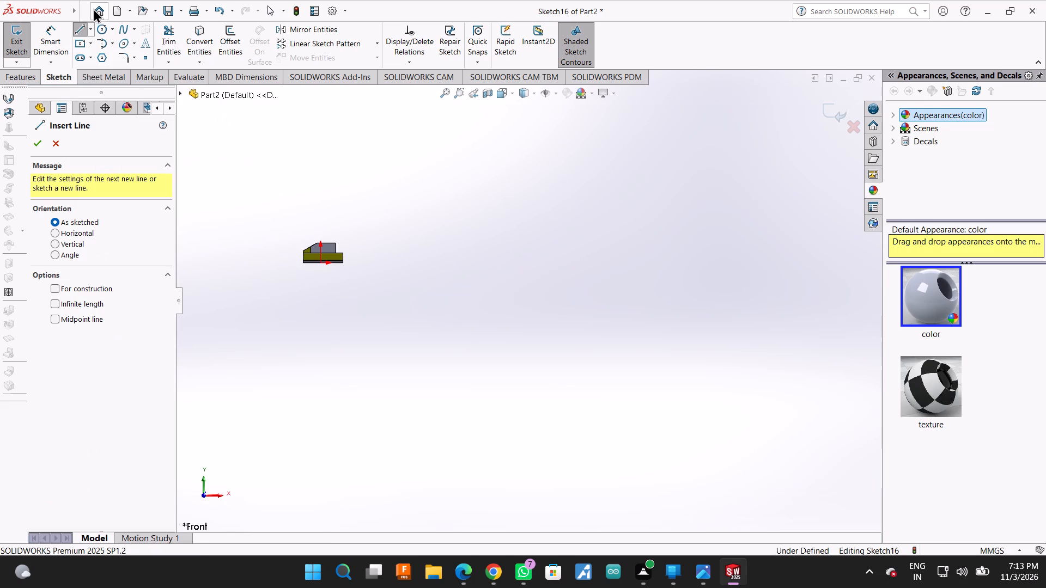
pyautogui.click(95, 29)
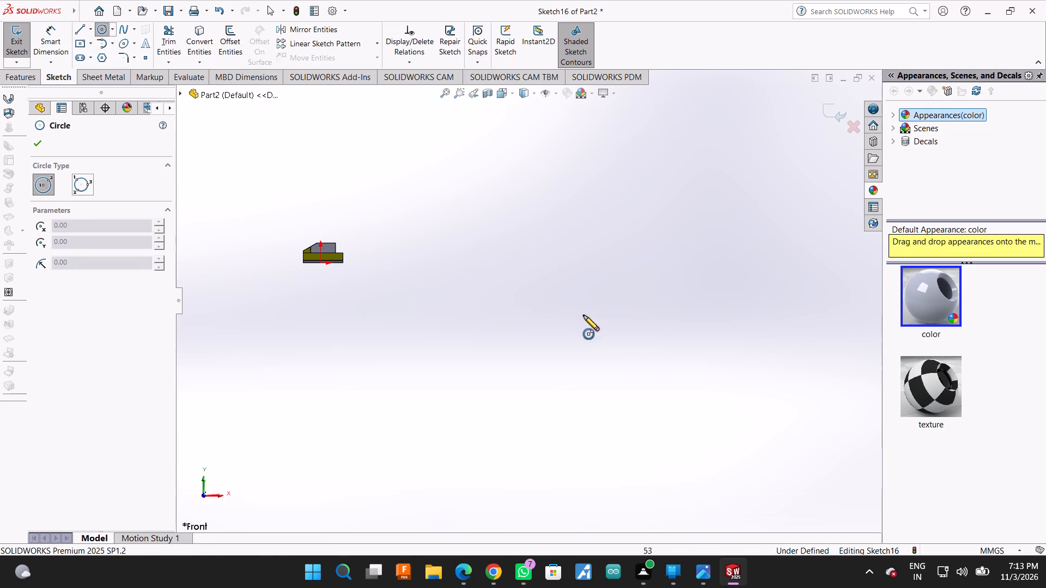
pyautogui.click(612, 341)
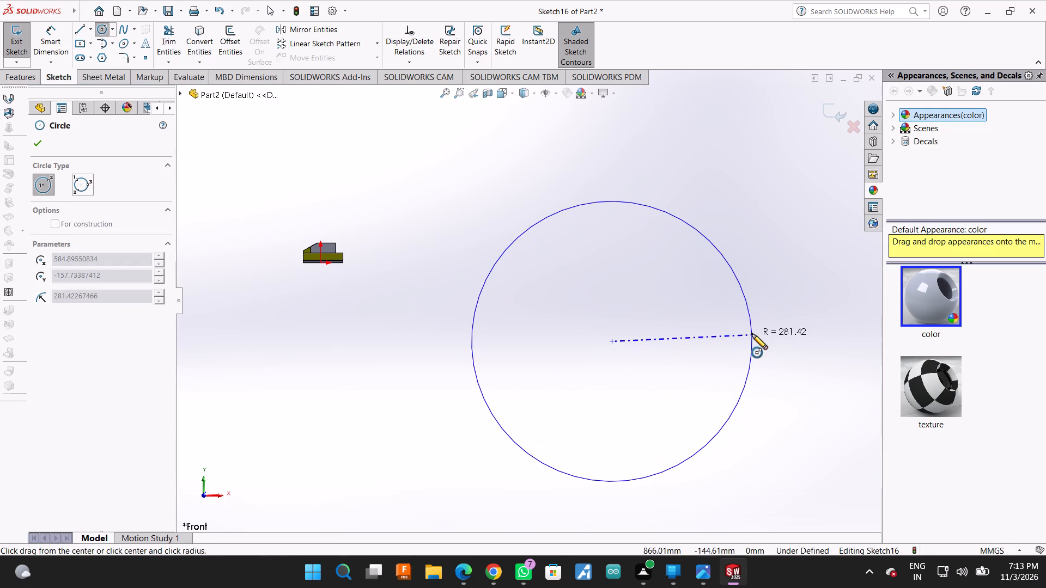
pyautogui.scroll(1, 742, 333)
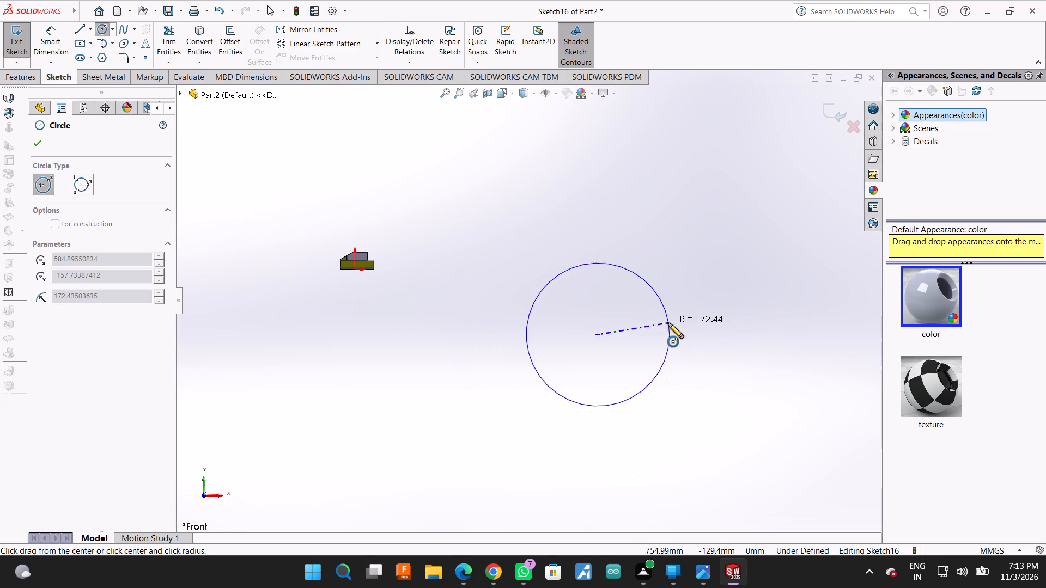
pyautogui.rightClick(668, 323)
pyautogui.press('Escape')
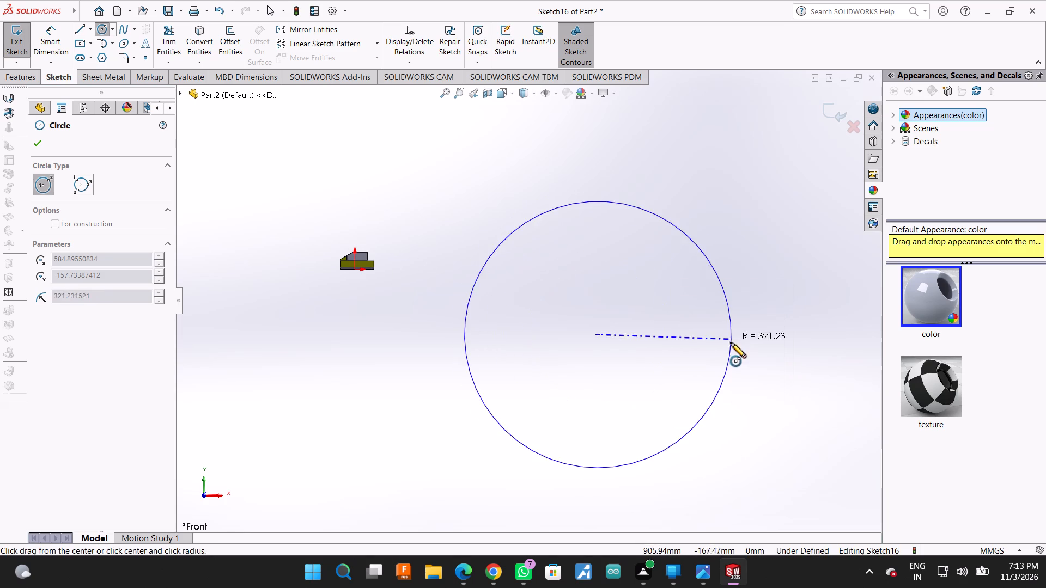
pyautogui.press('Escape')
# Sketch a circle of about 286 mm radius in the empty area beside the part, centred about 706 mm, -86 mm.
pyautogui.click(99, 22)
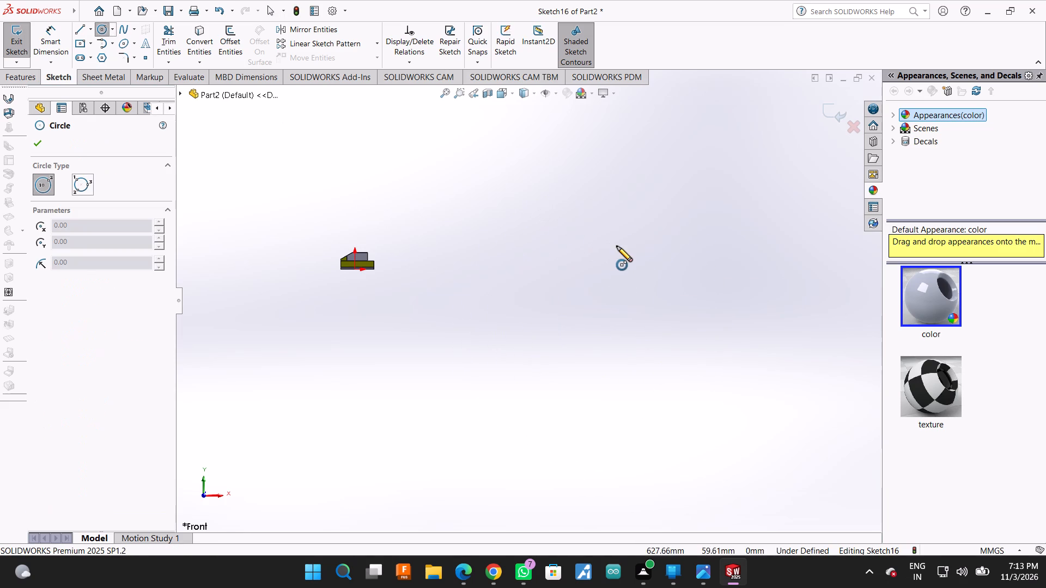
pyautogui.click(648, 305)
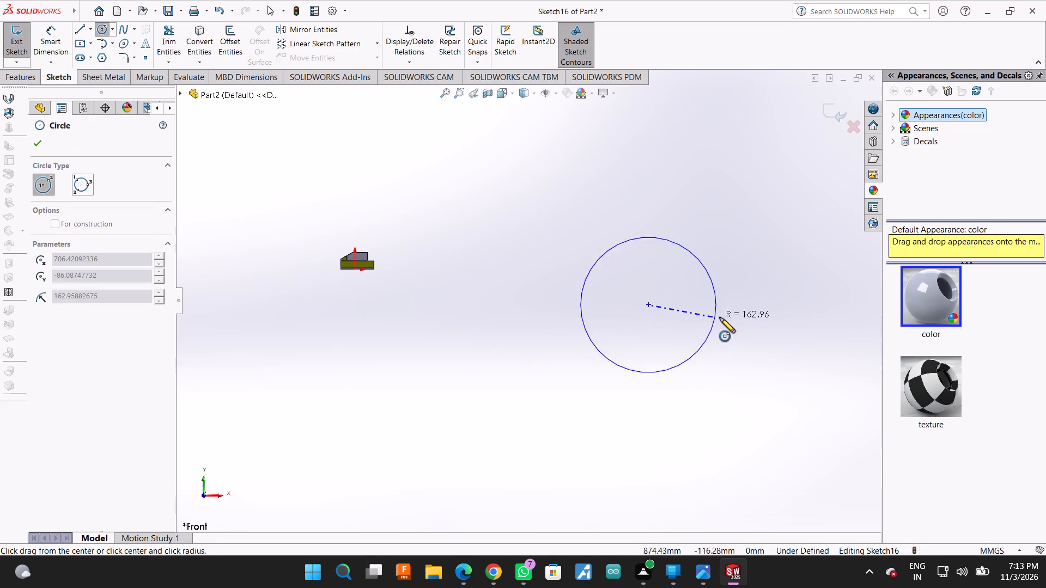
pyautogui.click(767, 310)
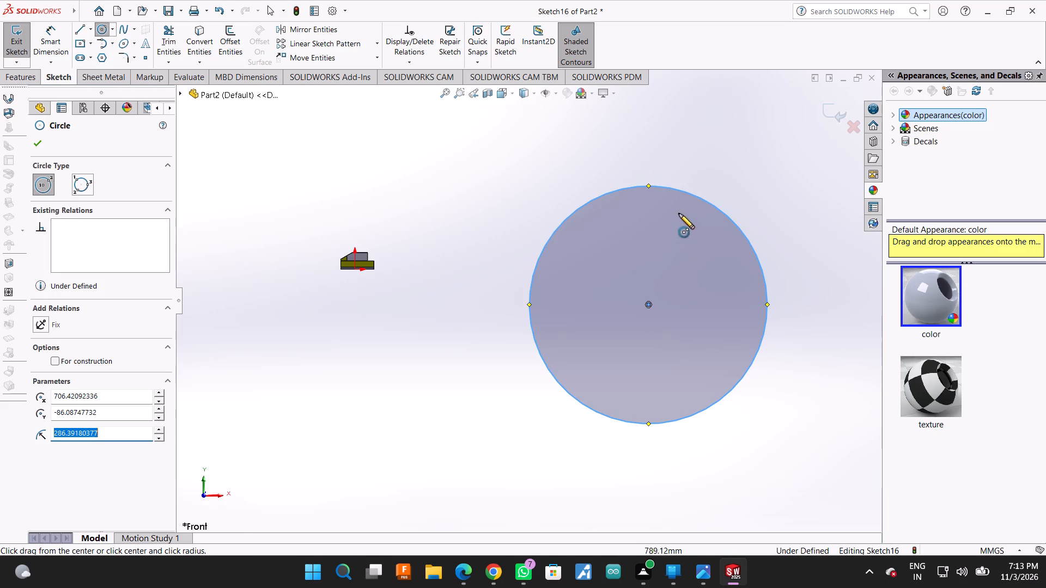
# Sketch a circle of about 200 mm radius centred on the top quadrant point of the first circle.
pyautogui.click(649, 188)
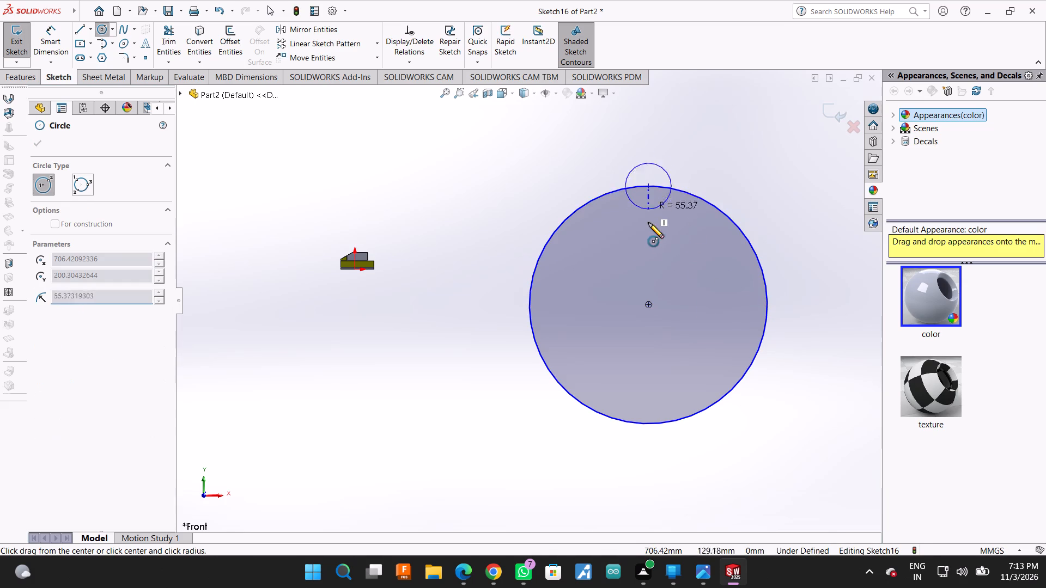
pyautogui.click(646, 272)
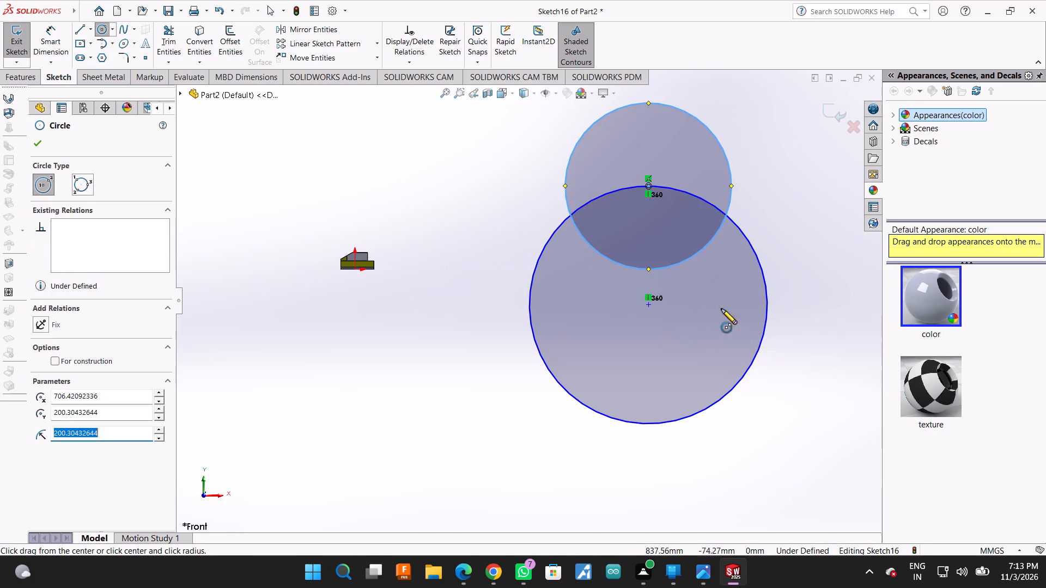
# Sketch a circle of about 240 mm radius centred on the right quadrant point of the first circle.
pyautogui.click(766, 304)
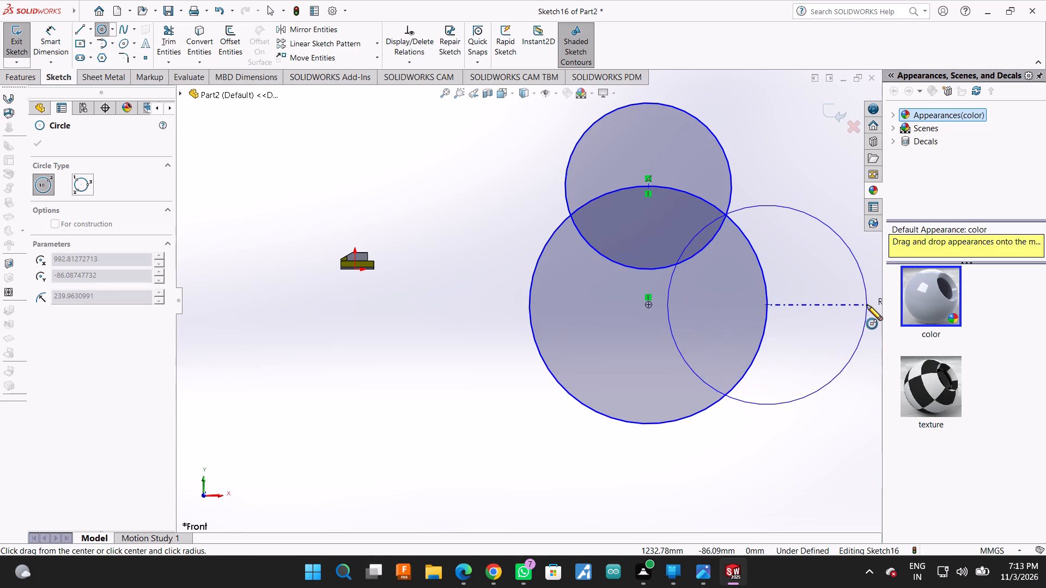
pyautogui.click(867, 305)
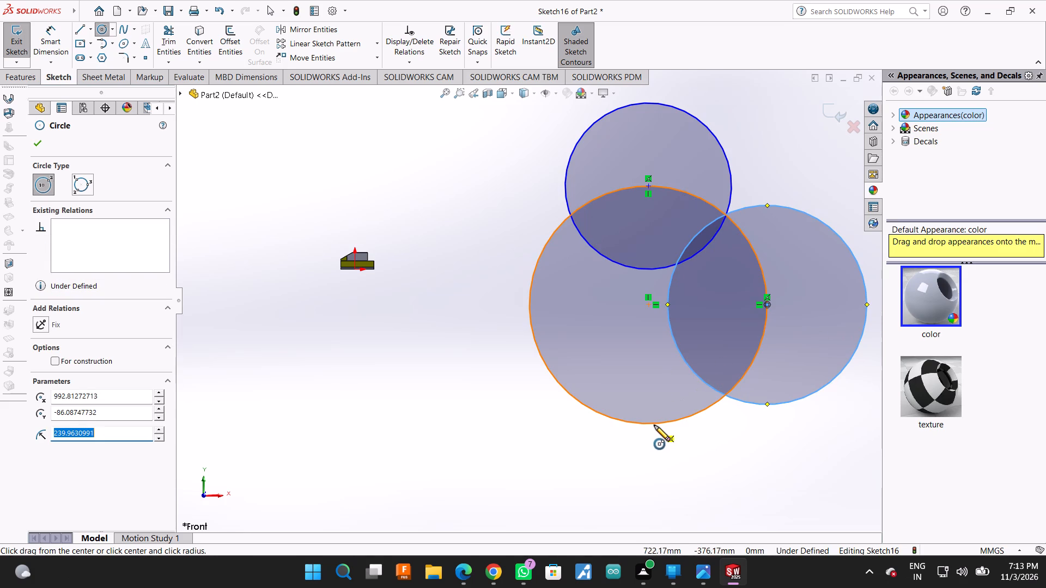
# Sketch a circle of about 257 mm radius centred on the bottom quadrant point of the first circle.
pyautogui.click(646, 426)
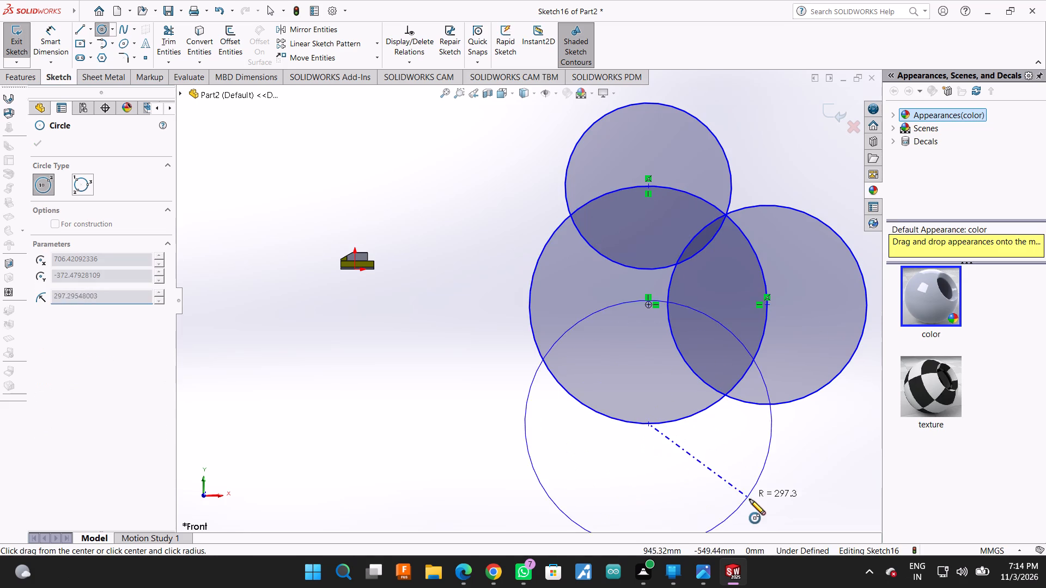
pyautogui.click(732, 490)
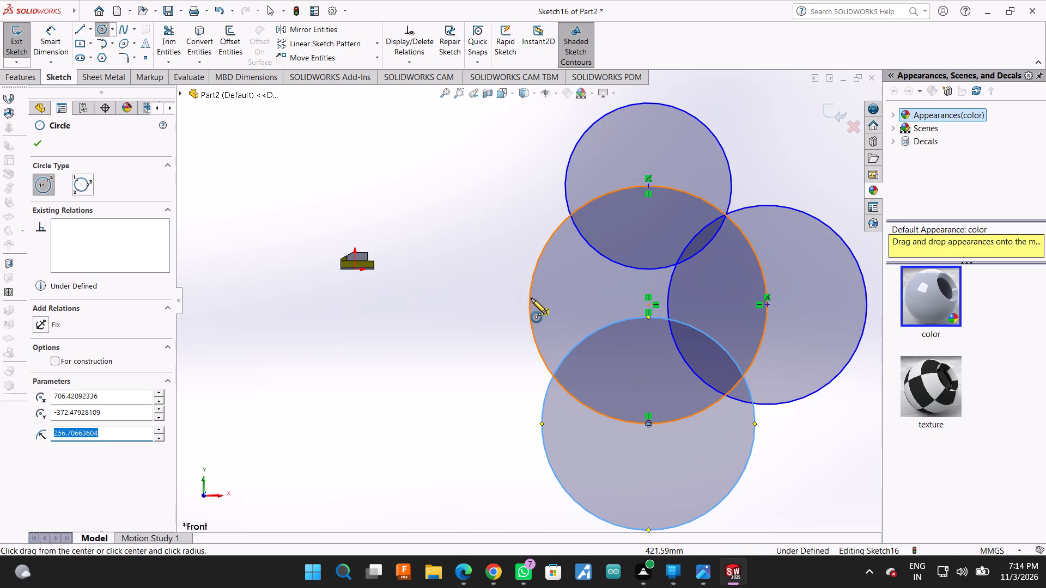
# Sketch a circle of about 227 mm radius centred on the left quadrant point of the first circle.
pyautogui.click(528, 307)
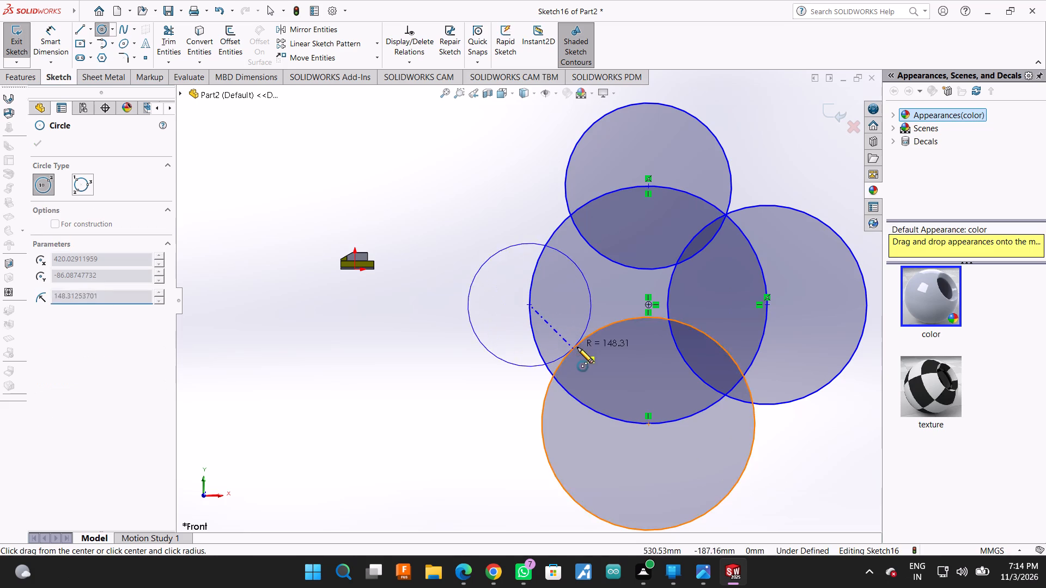
pyautogui.click(602, 365)
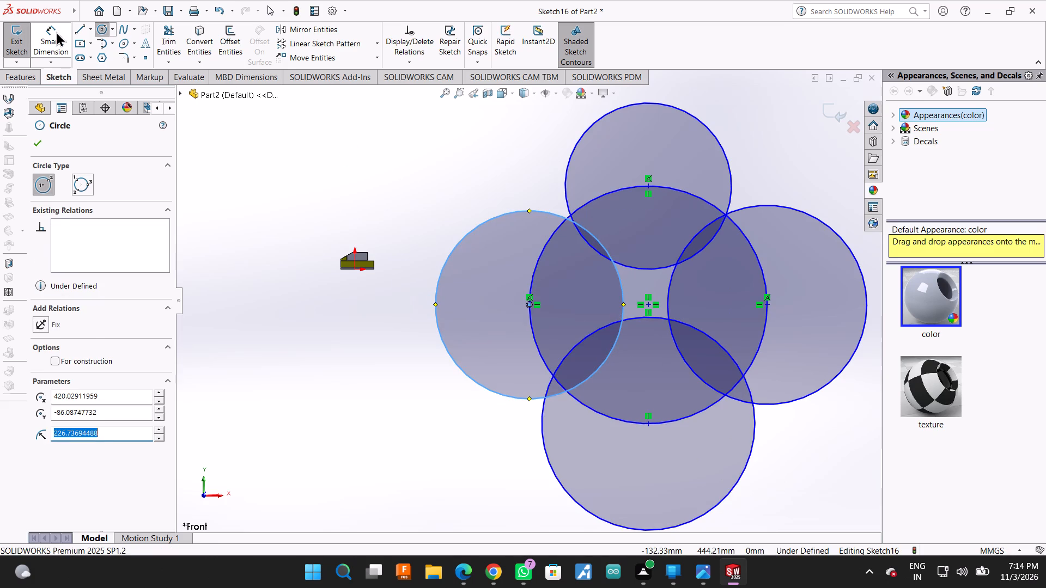
# Dimension the central circle's diameter to 600 mm.
pyautogui.click(56, 32)
pyautogui.click(752, 255)
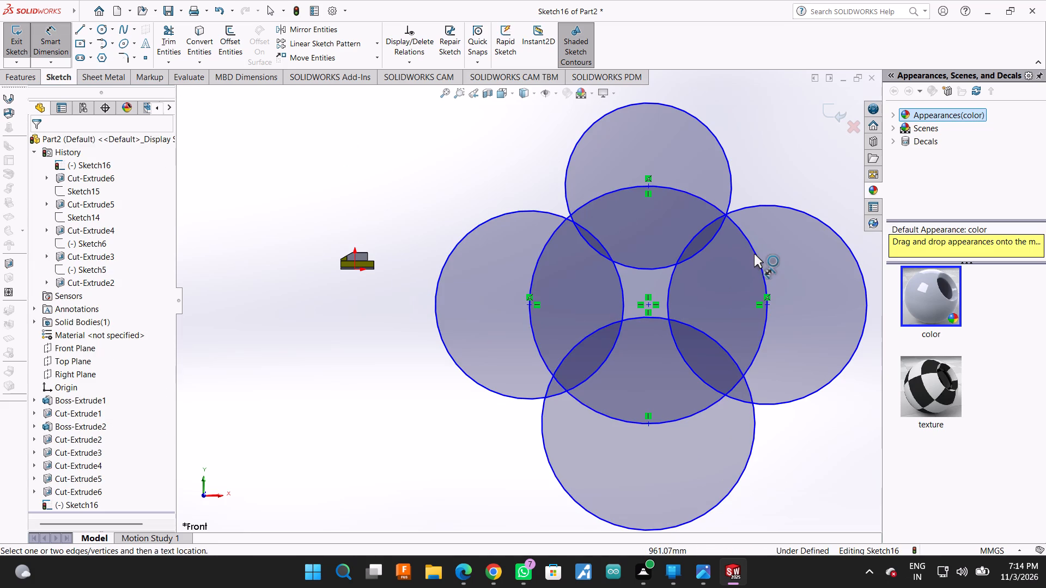
pyautogui.click(754, 254)
pyautogui.click(784, 145)
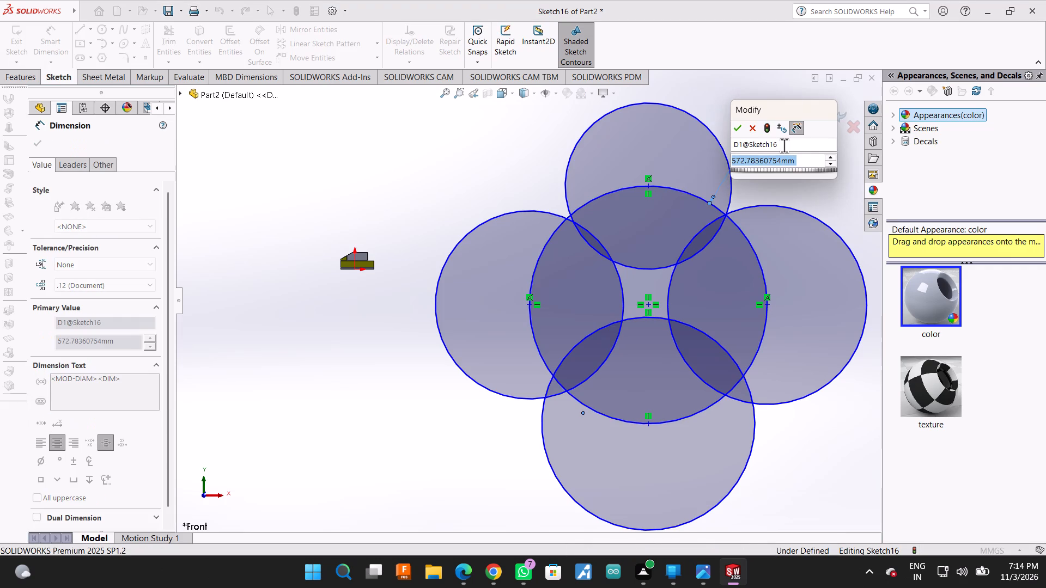
pyautogui.write('600')
pyautogui.press('Return')
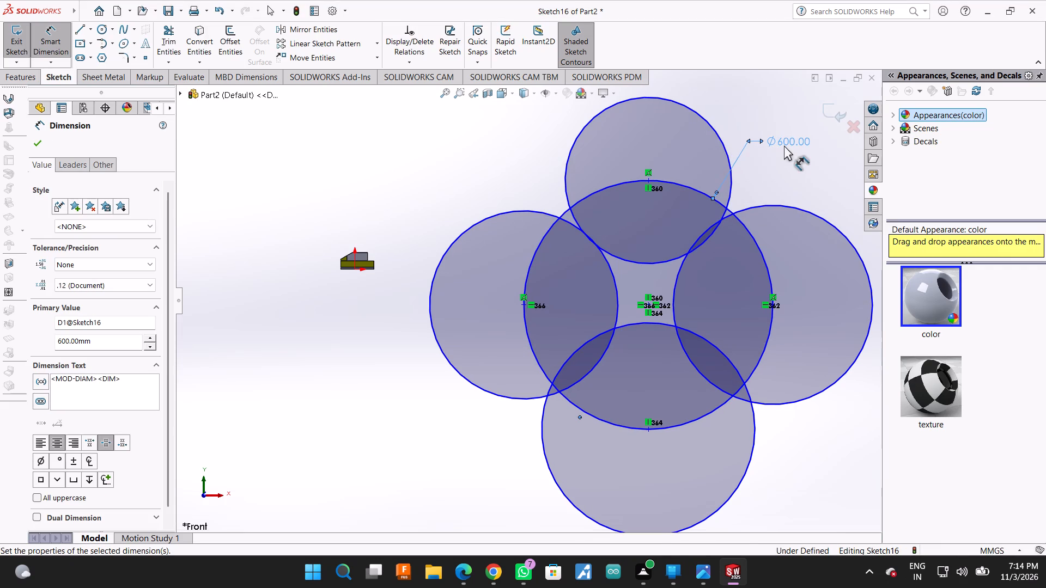
# Dimension the diameters of the circles above and to the right of the central circle to 600 mm each.
pyautogui.click(722, 139)
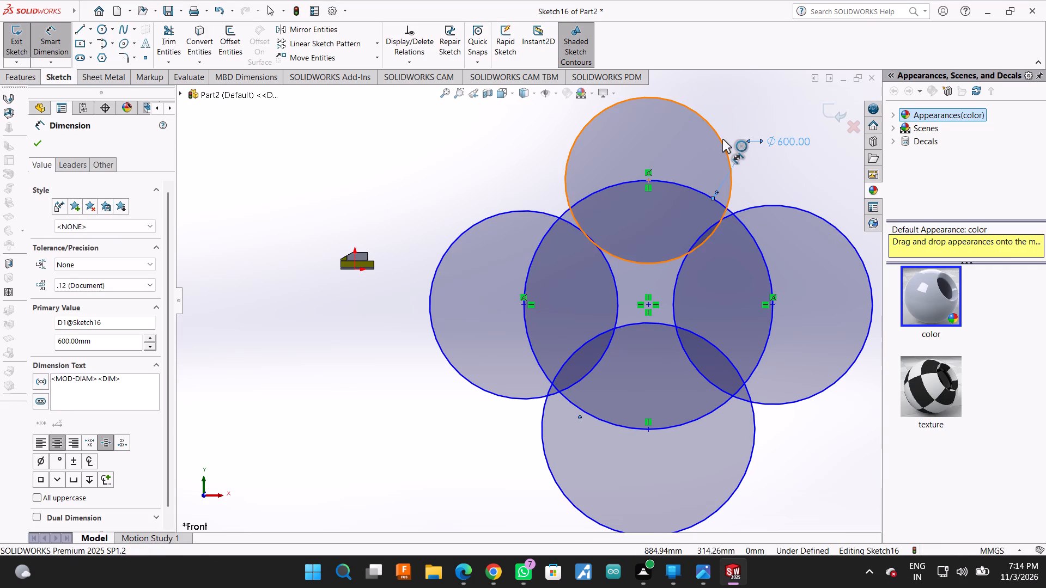
pyautogui.click(774, 124)
pyautogui.write('600')
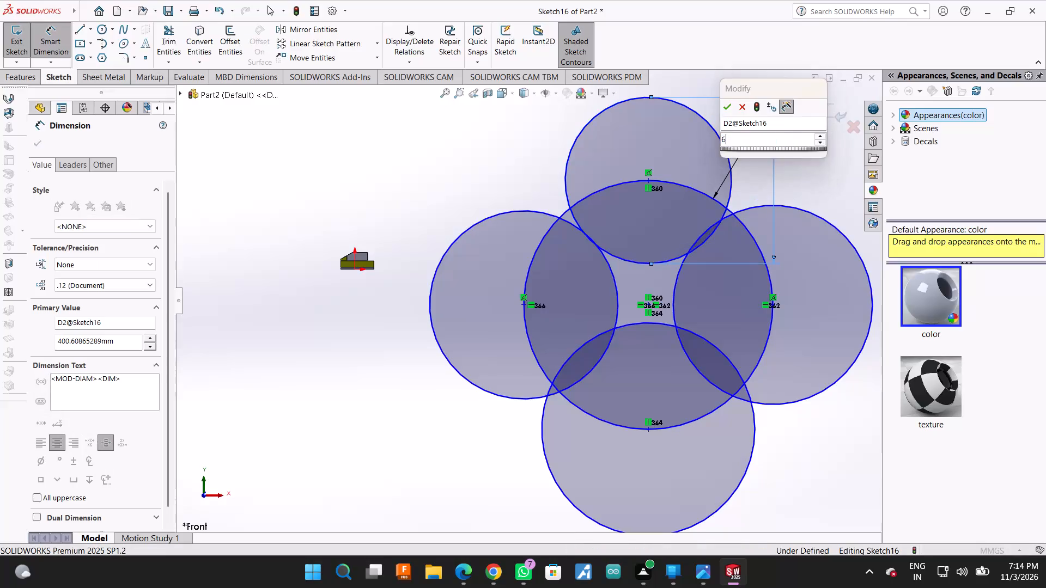
pyautogui.press('Return')
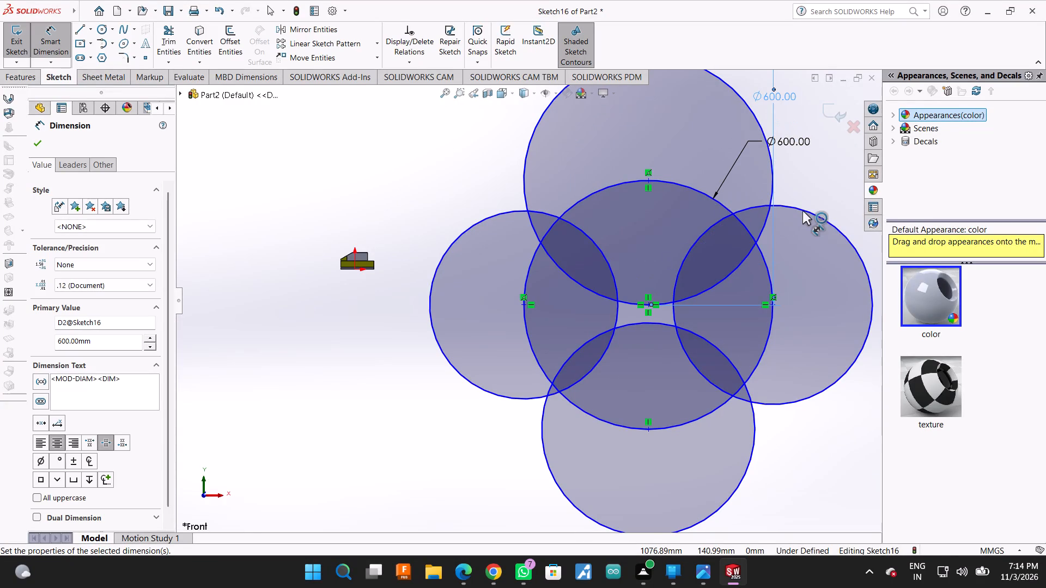
pyautogui.click(802, 211)
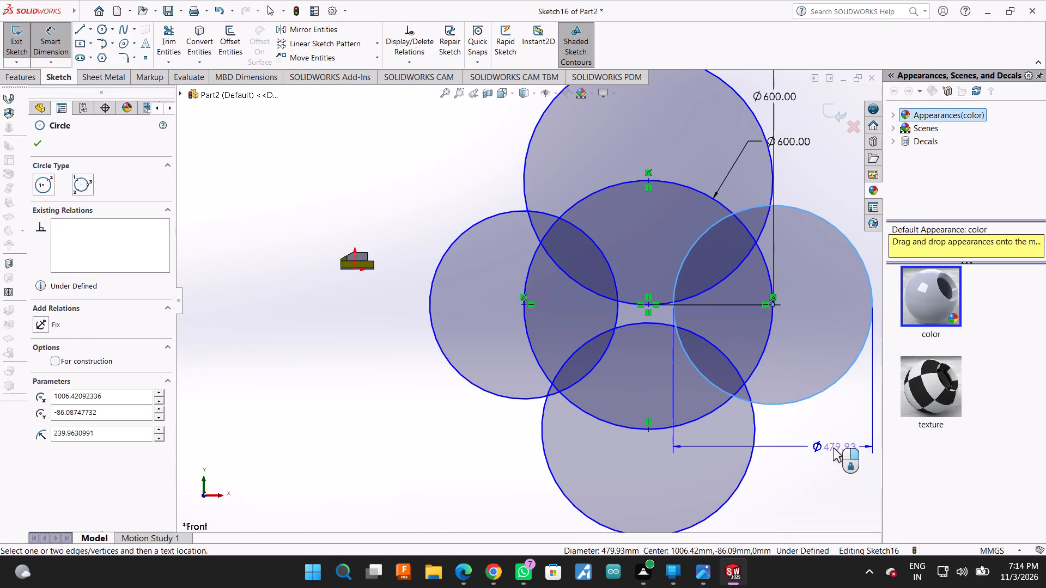
pyautogui.click(833, 448)
pyautogui.write('600')
pyautogui.press('Return')
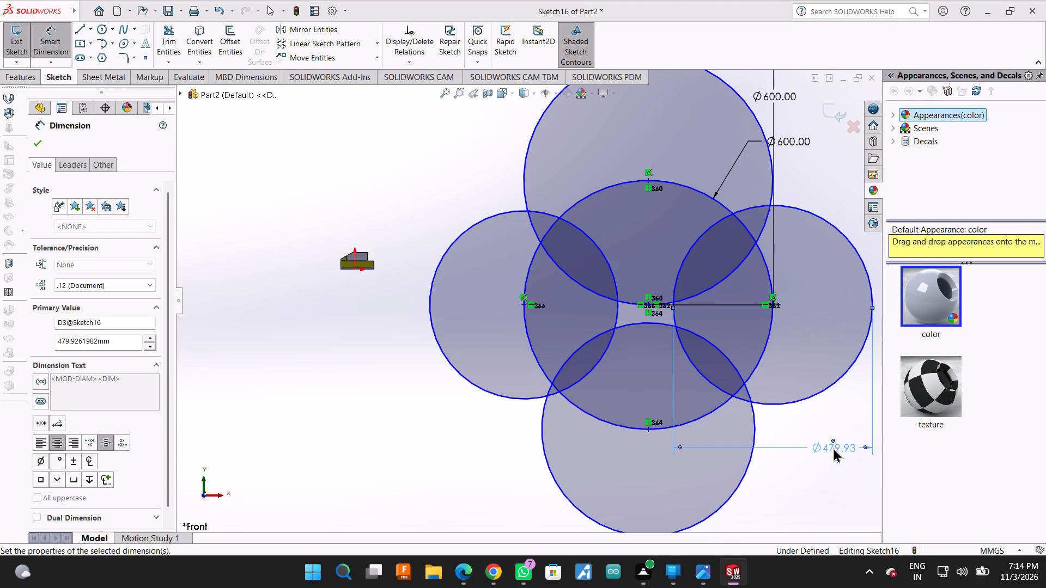
# Dimension the diameters of the circles below and to the left of the central circle to 600 mm each.
pyautogui.click(717, 506)
pyautogui.click(810, 506)
pyautogui.write('600')
pyautogui.press('Return')
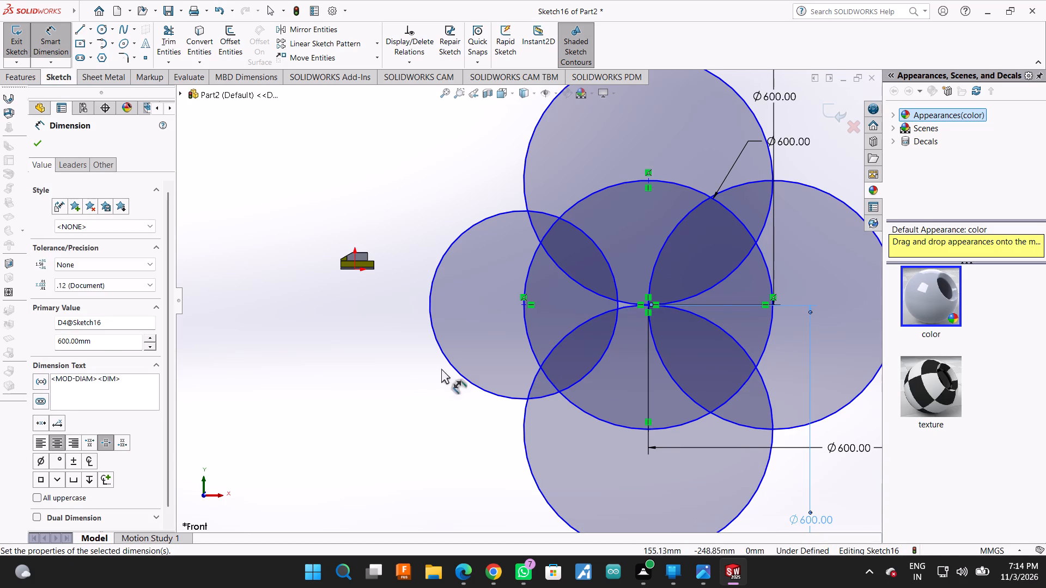
pyautogui.click(458, 375)
pyautogui.click(370, 432)
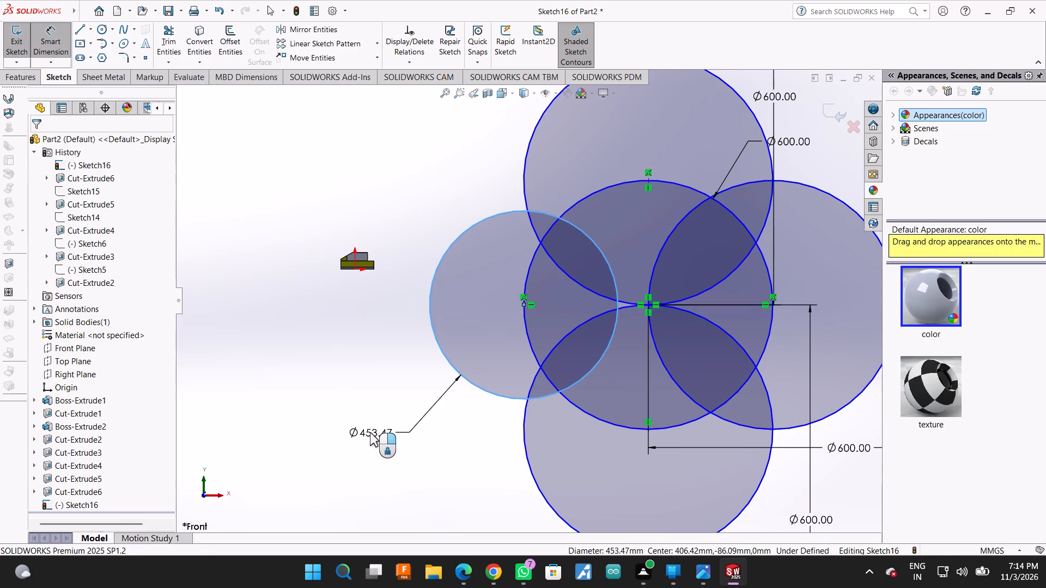
pyautogui.write('600')
pyautogui.press('Return')
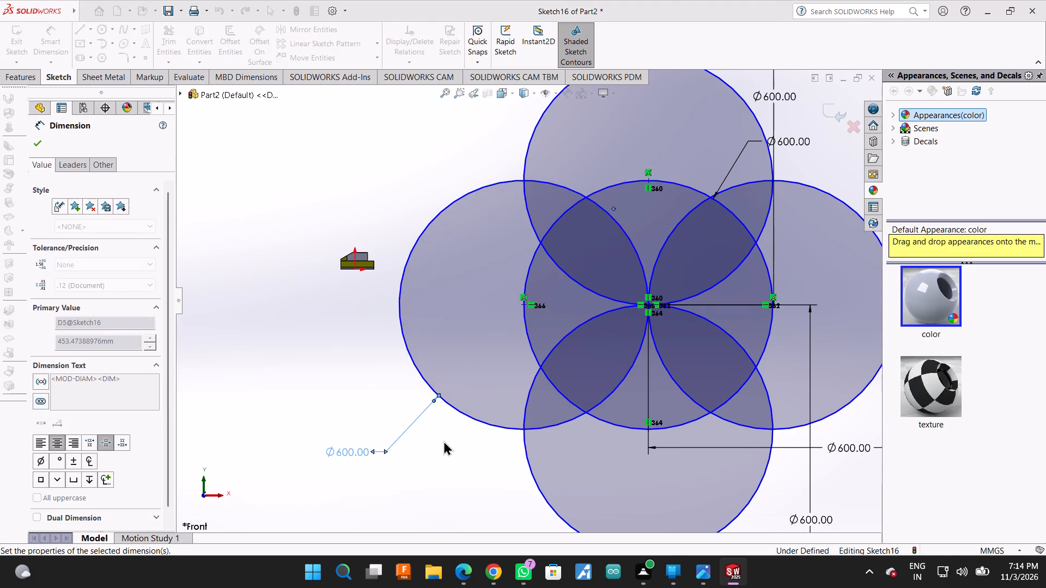
# Sketch circles of about 222 mm and 197 mm radius centred on the top circle's outer crossings with the left and right circles, respectively.
pyautogui.scroll(5, 597, 331)
pyautogui.scroll(-1, 599, 329)
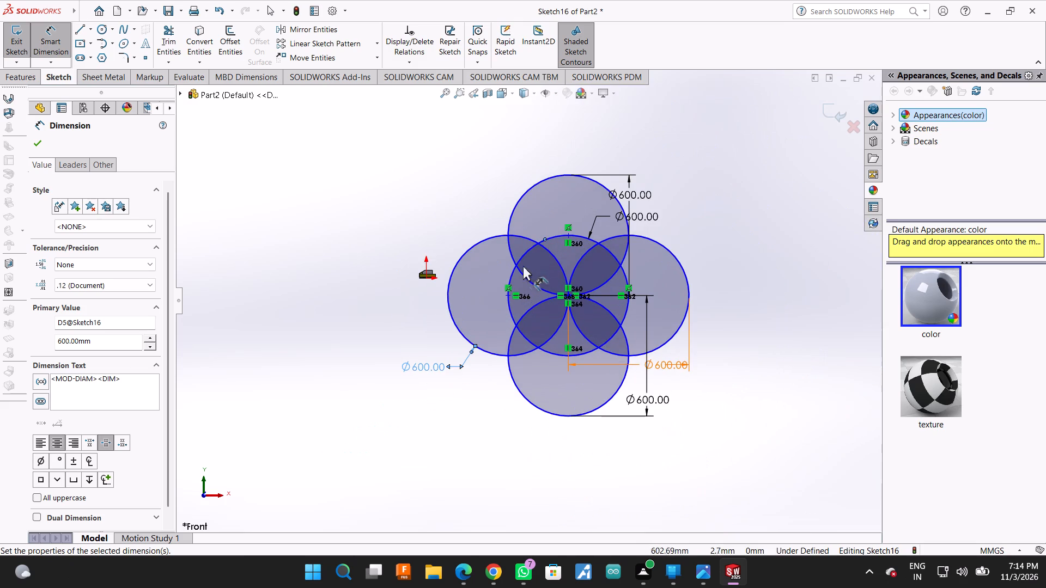
pyautogui.click(99, 30)
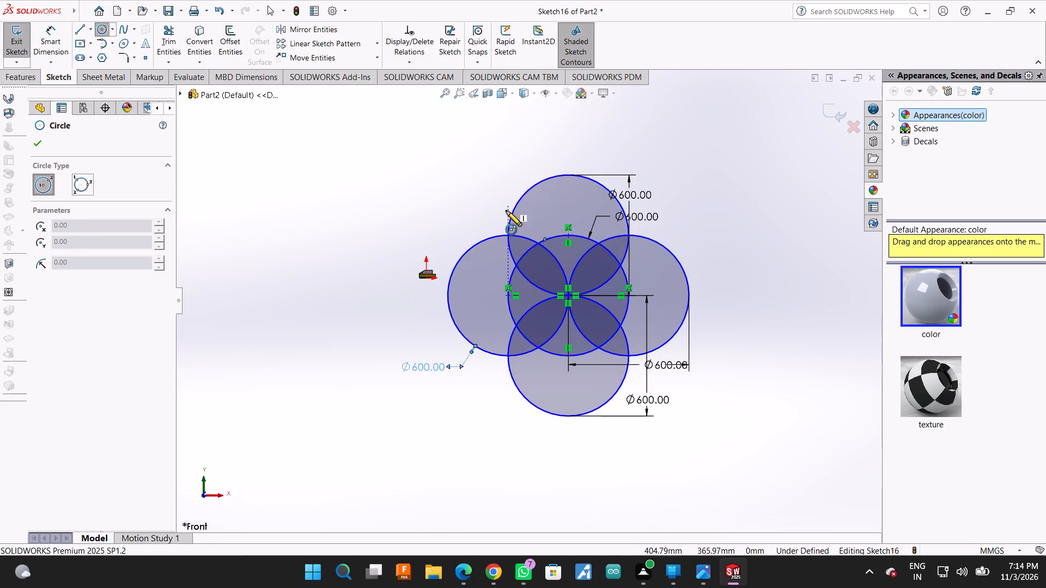
pyautogui.click(507, 235)
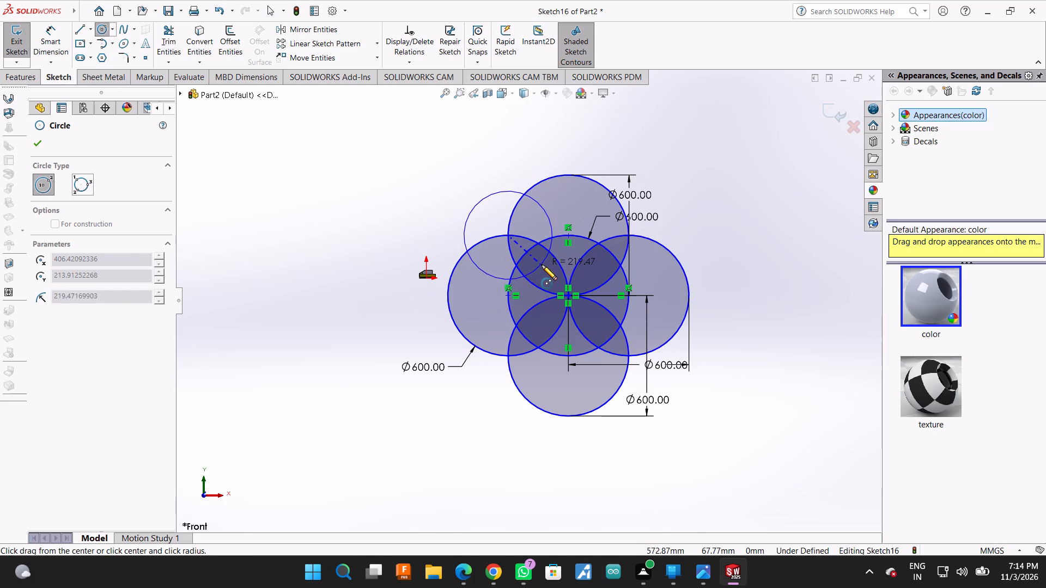
pyautogui.click(542, 265)
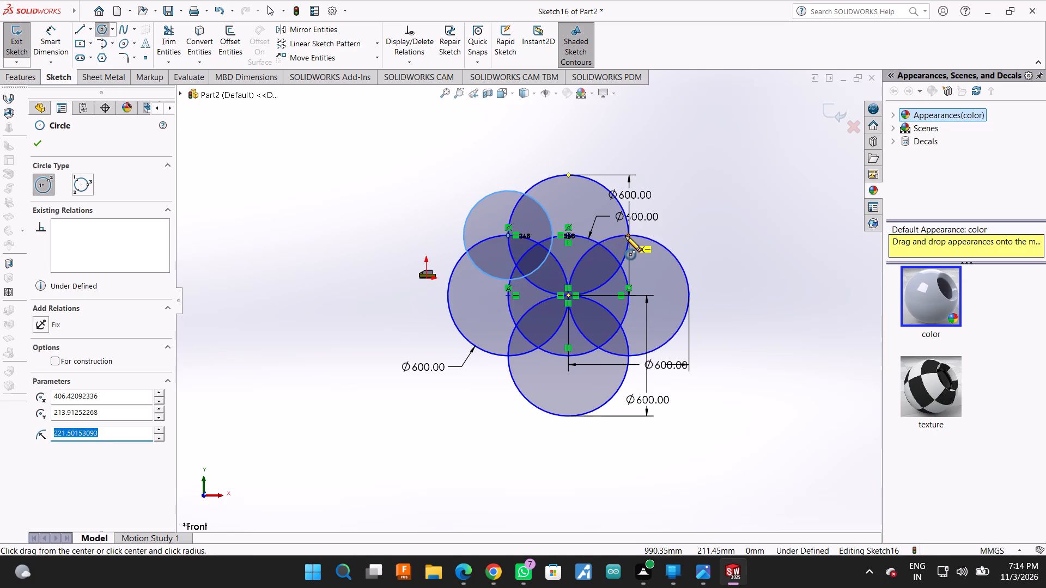
pyautogui.click(629, 236)
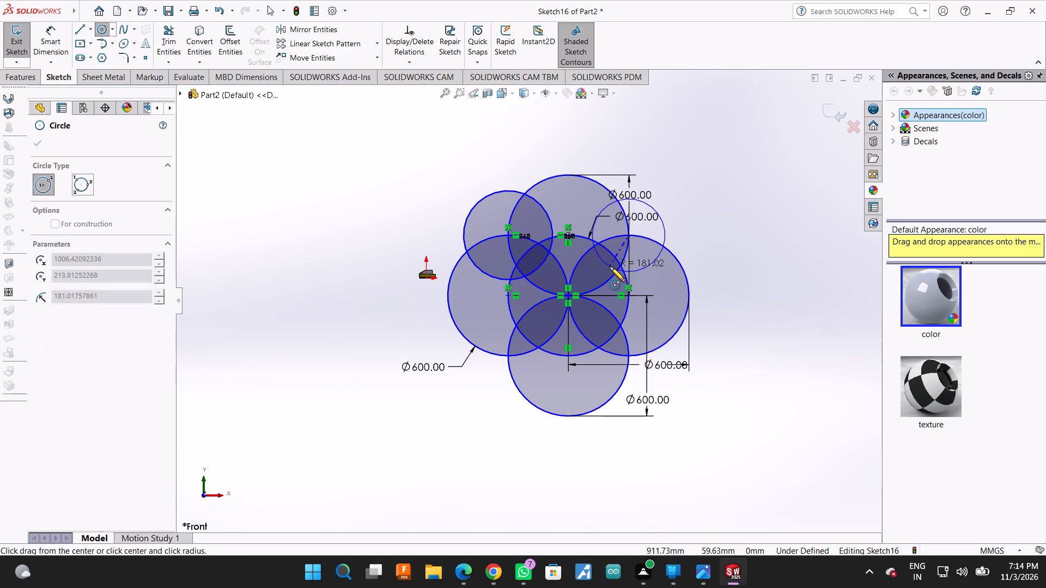
pyautogui.click(610, 270)
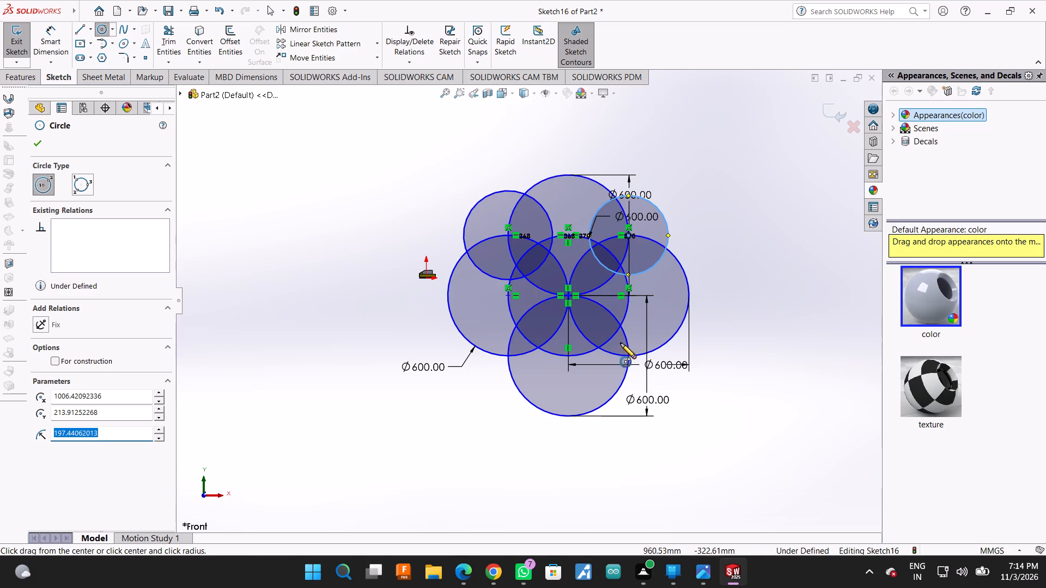
# Sketch circles of about 201 mm and 232 mm radius centred on the bottom circle's outer crossings with the right and left circles, respectively.
pyautogui.click(630, 357)
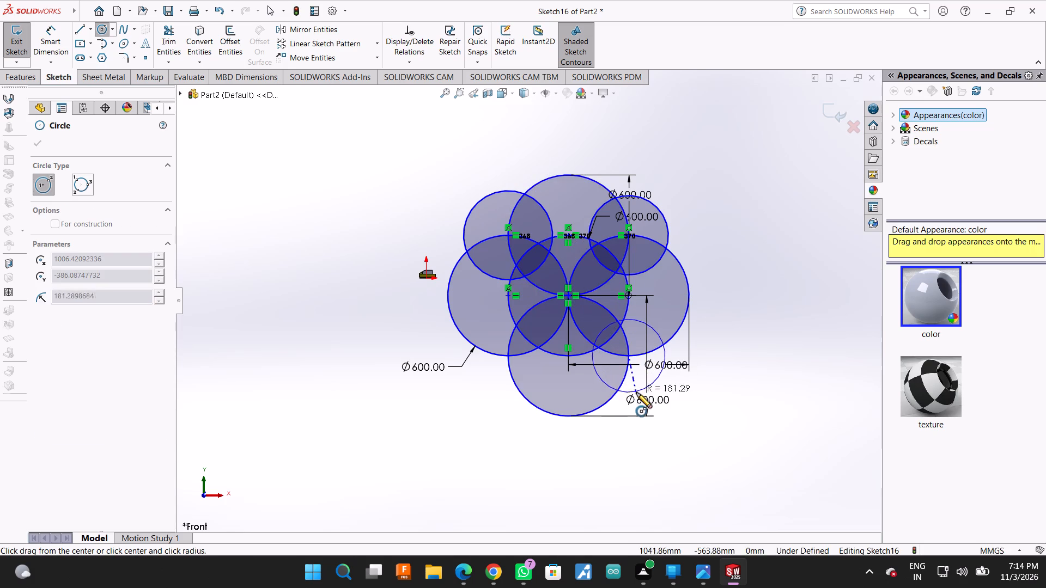
pyautogui.click(641, 394)
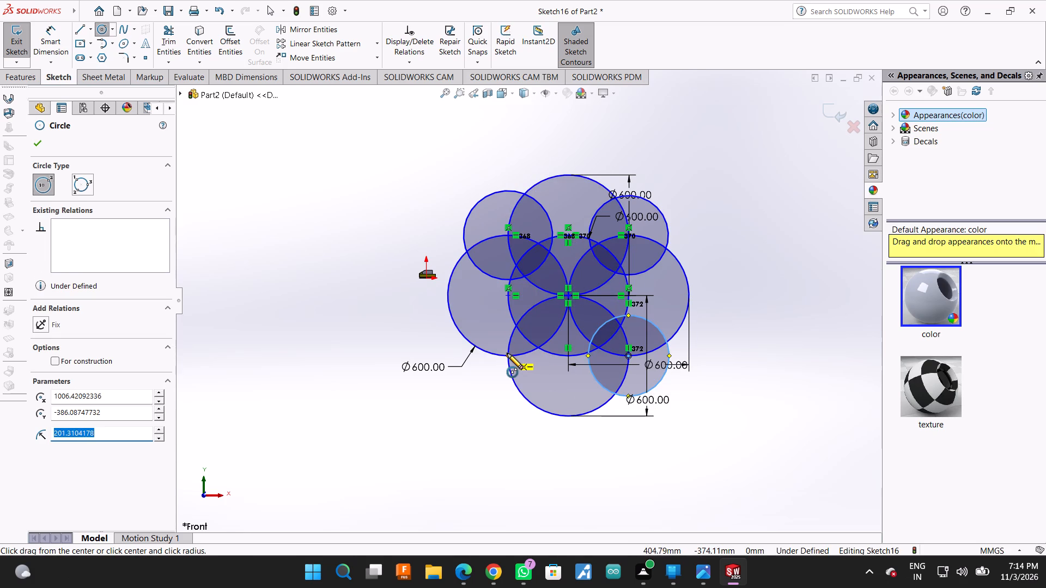
pyautogui.click(507, 357)
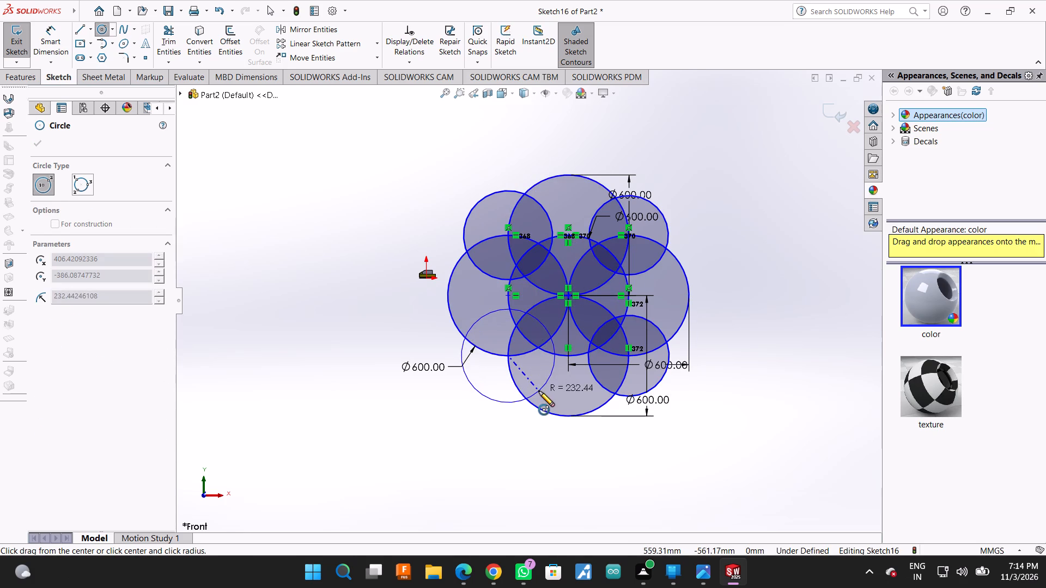
pyautogui.click(539, 391)
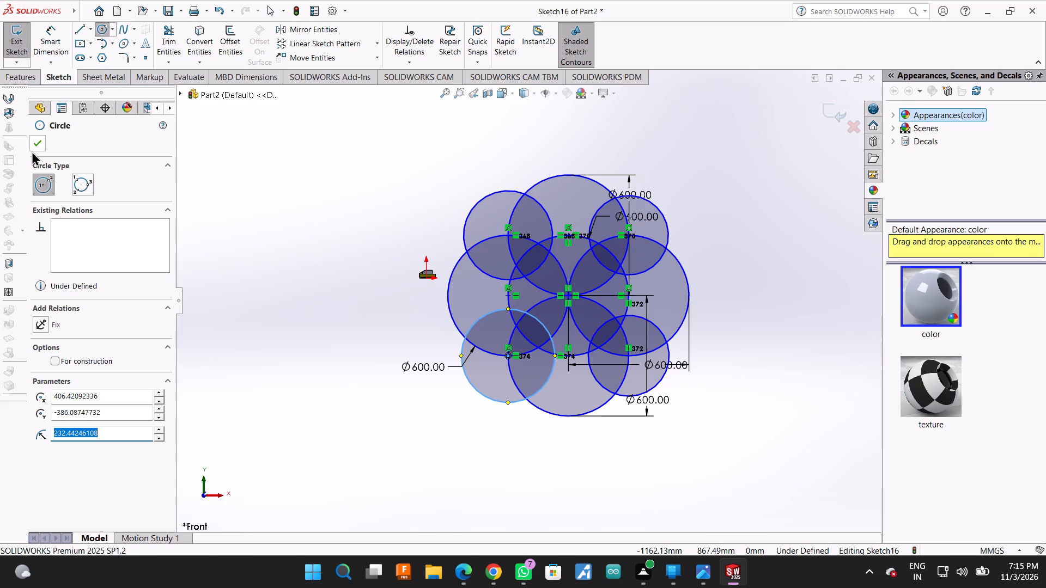
pyautogui.click(33, 144)
# Dimension the diameters of the upper-left and lower-left corner circles to 600 mm each.
pyautogui.click(54, 33)
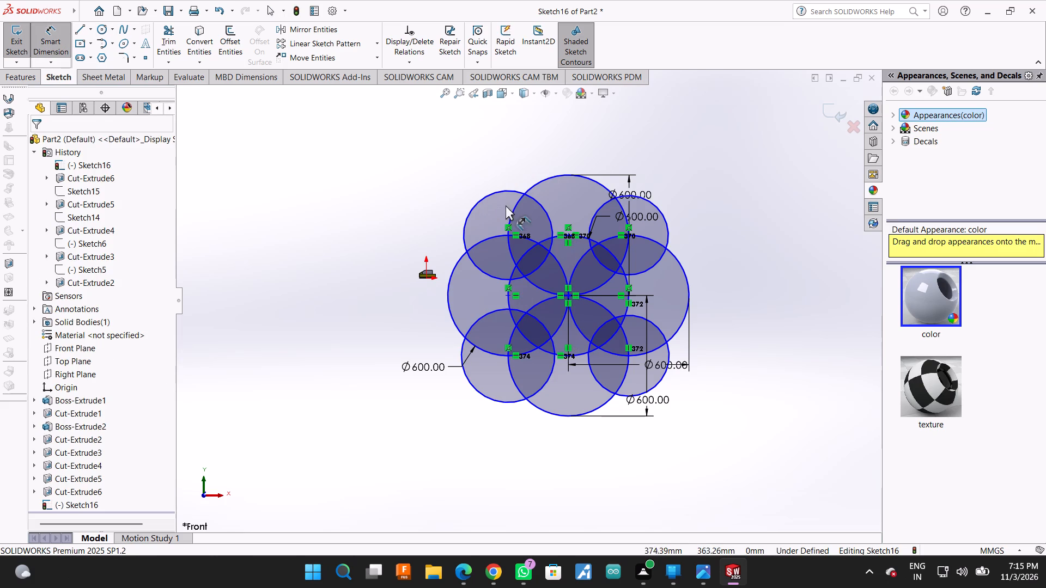
pyautogui.click(501, 190)
pyautogui.click(357, 172)
pyautogui.write('600')
pyautogui.press('Return')
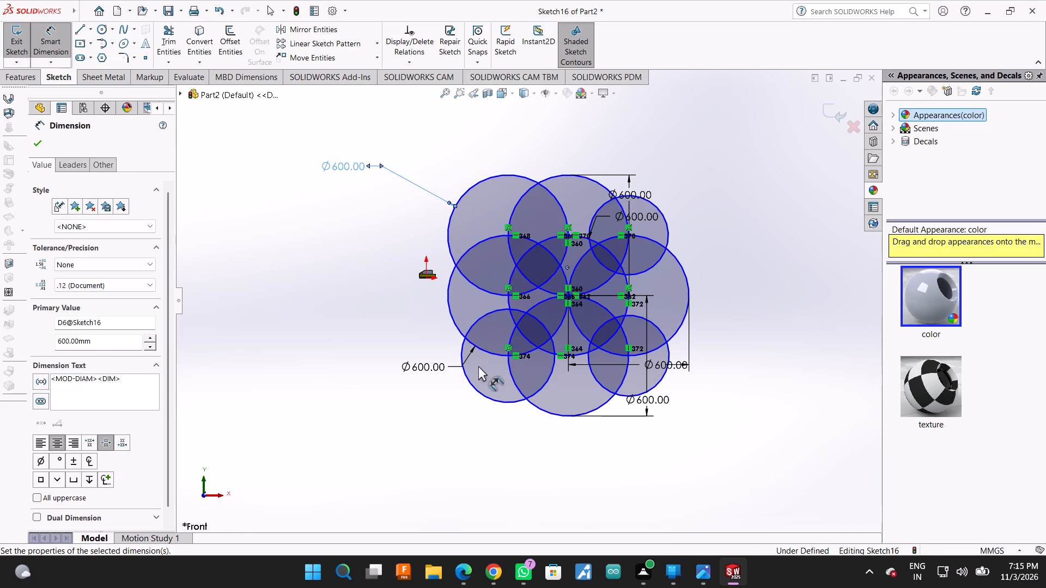
pyautogui.click(469, 387)
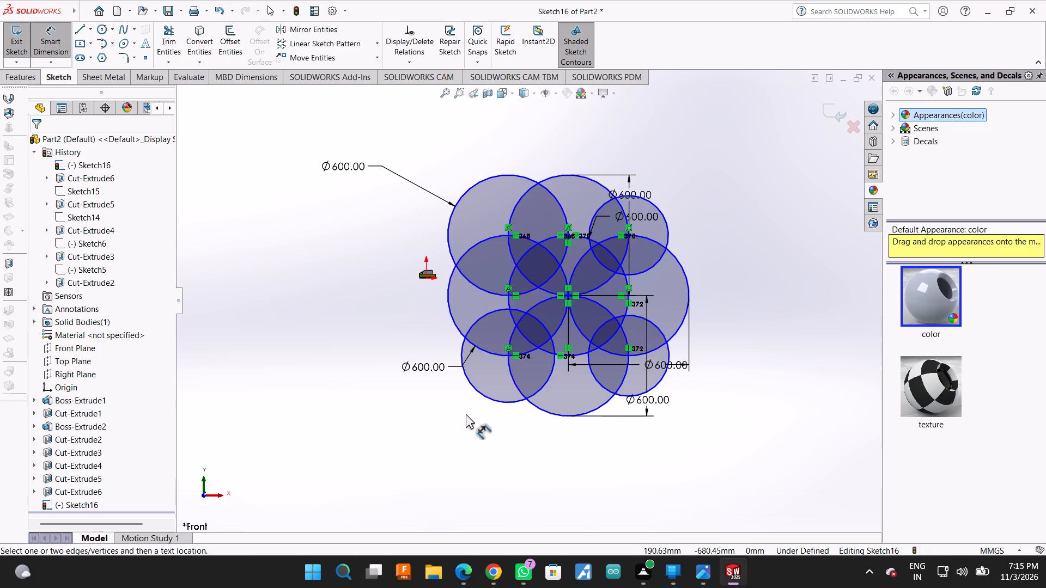
pyautogui.click(486, 395)
pyautogui.click(438, 440)
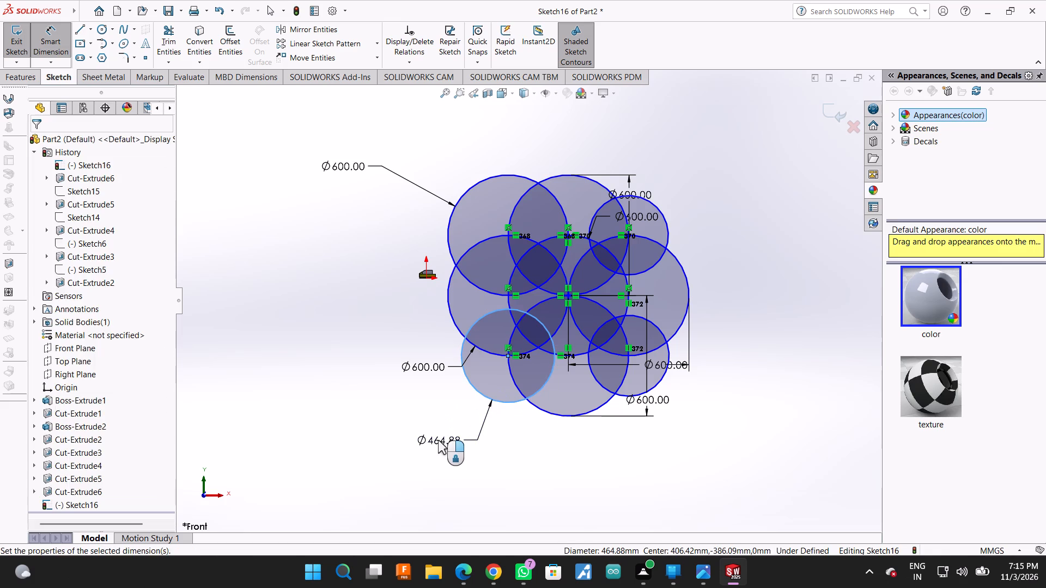
pyautogui.write('600')
pyautogui.press('Return')
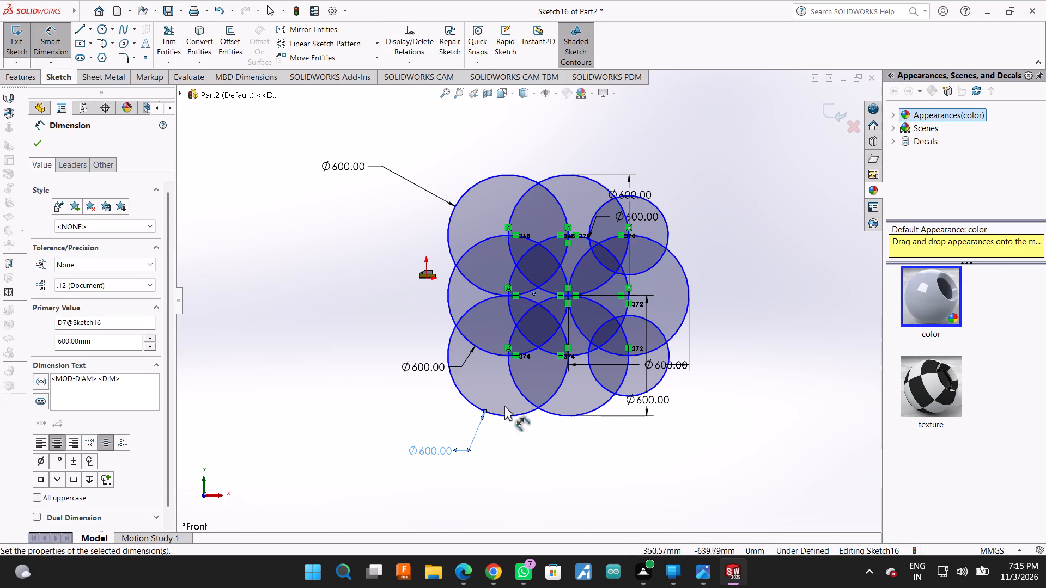
# Dimension the diameters of the lower-right and upper-right corner circles to 600 mm each.
pyautogui.click(650, 389)
pyautogui.click(718, 472)
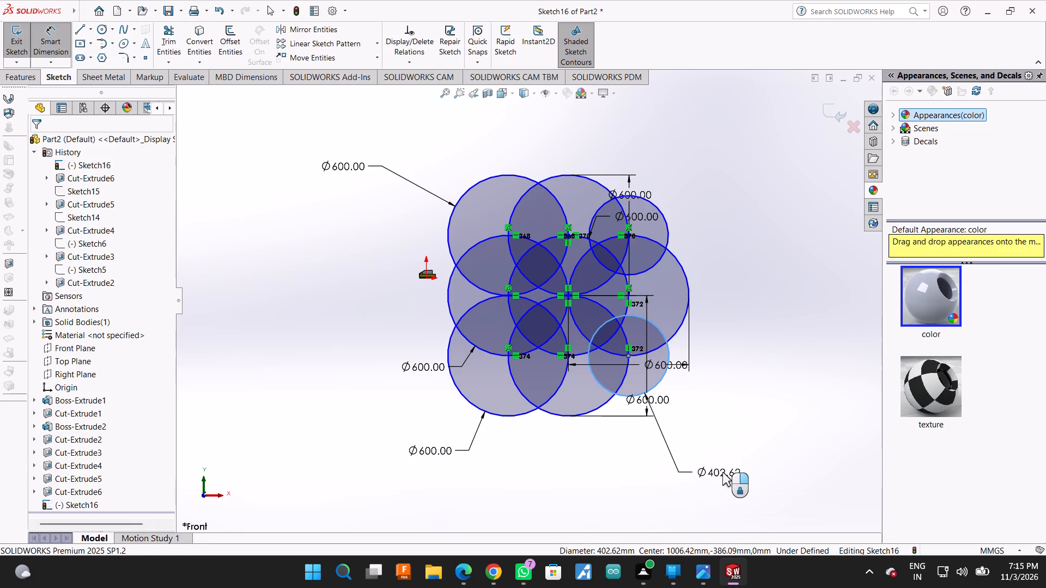
pyautogui.write('600')
pyautogui.press('Return')
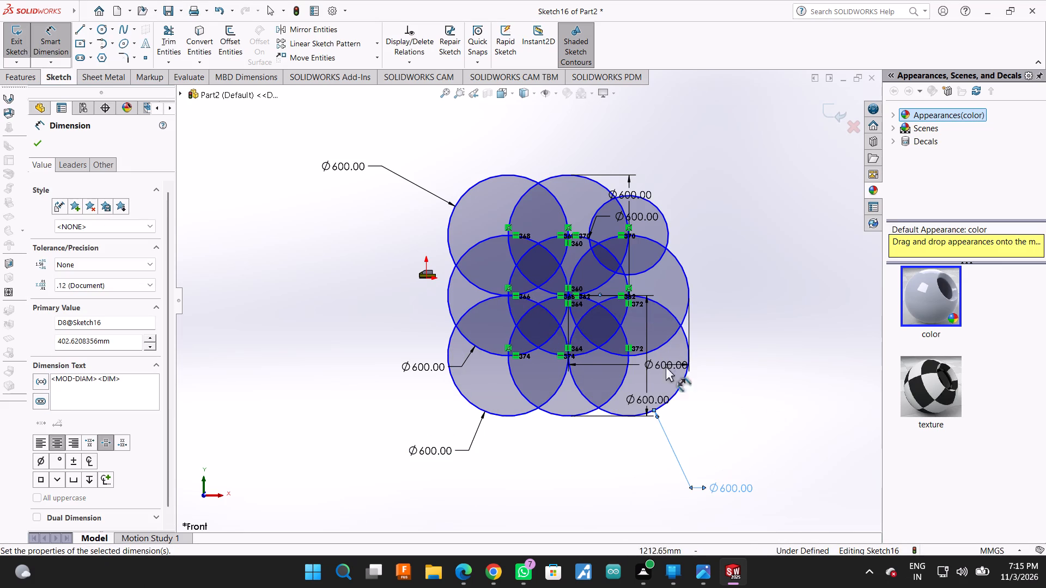
pyautogui.click(668, 233)
pyautogui.click(744, 215)
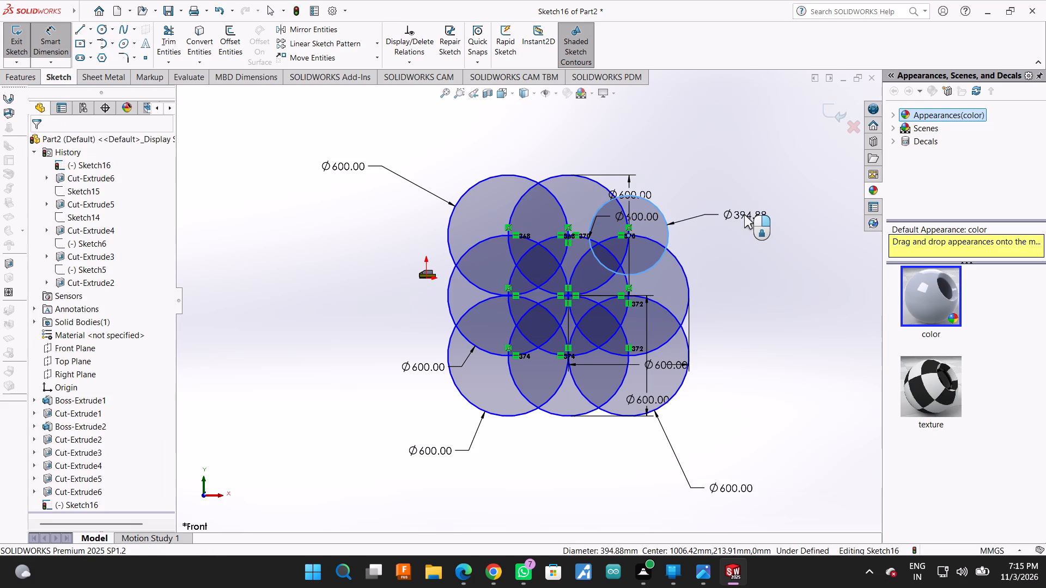
pyautogui.write('600')
pyautogui.press('Return')
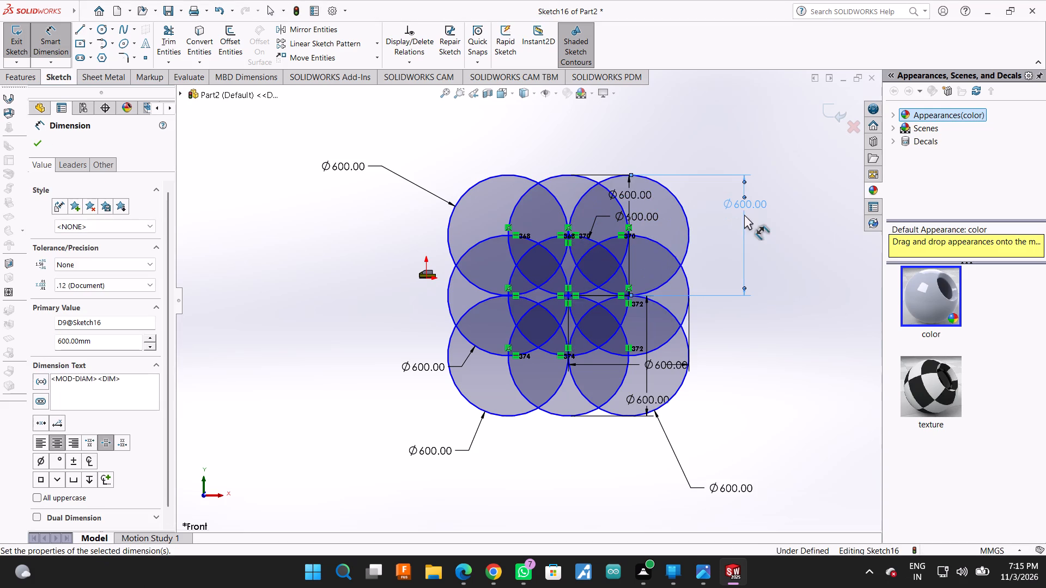
pyautogui.click(38, 135)
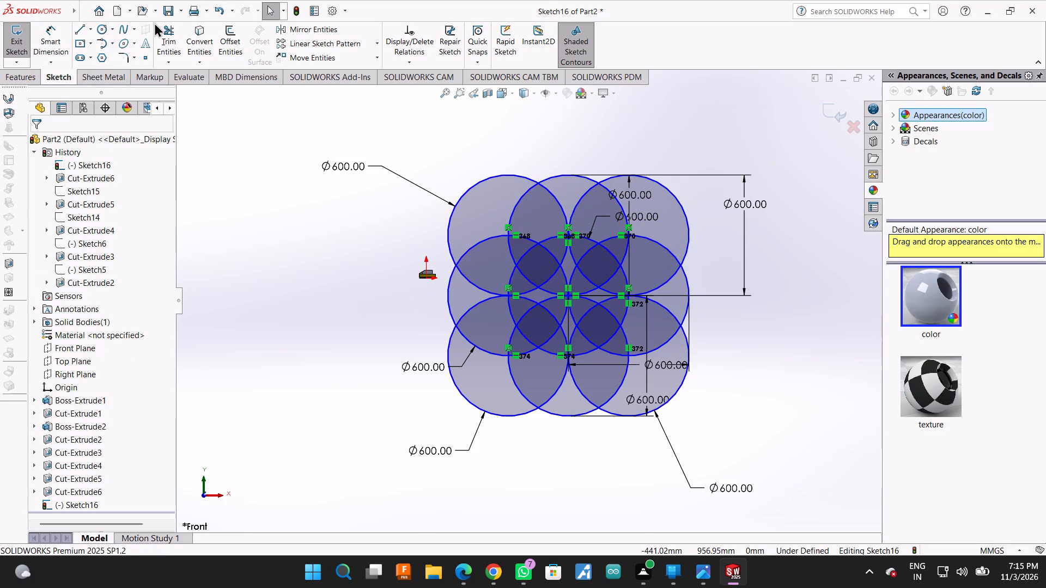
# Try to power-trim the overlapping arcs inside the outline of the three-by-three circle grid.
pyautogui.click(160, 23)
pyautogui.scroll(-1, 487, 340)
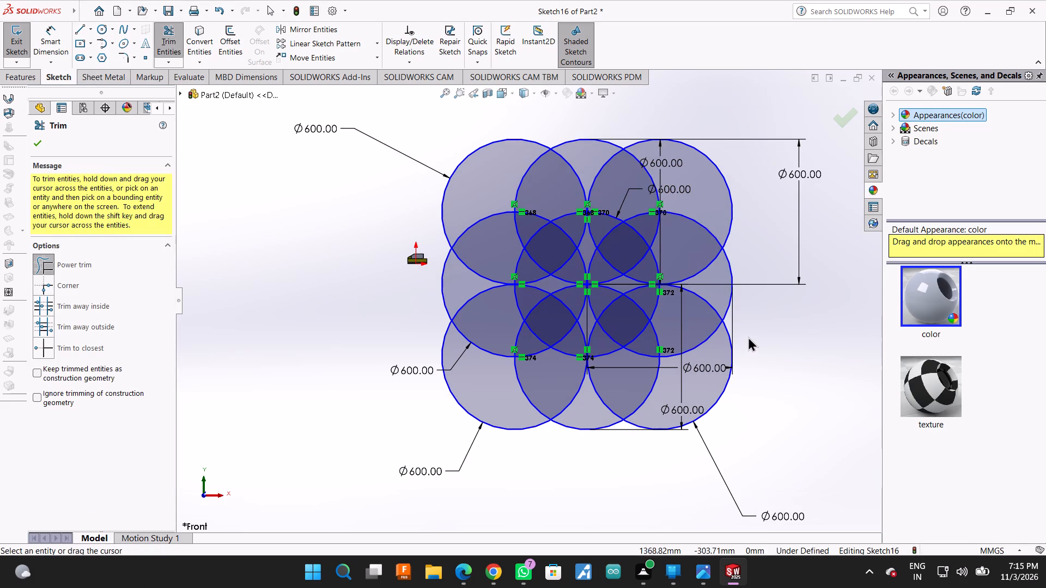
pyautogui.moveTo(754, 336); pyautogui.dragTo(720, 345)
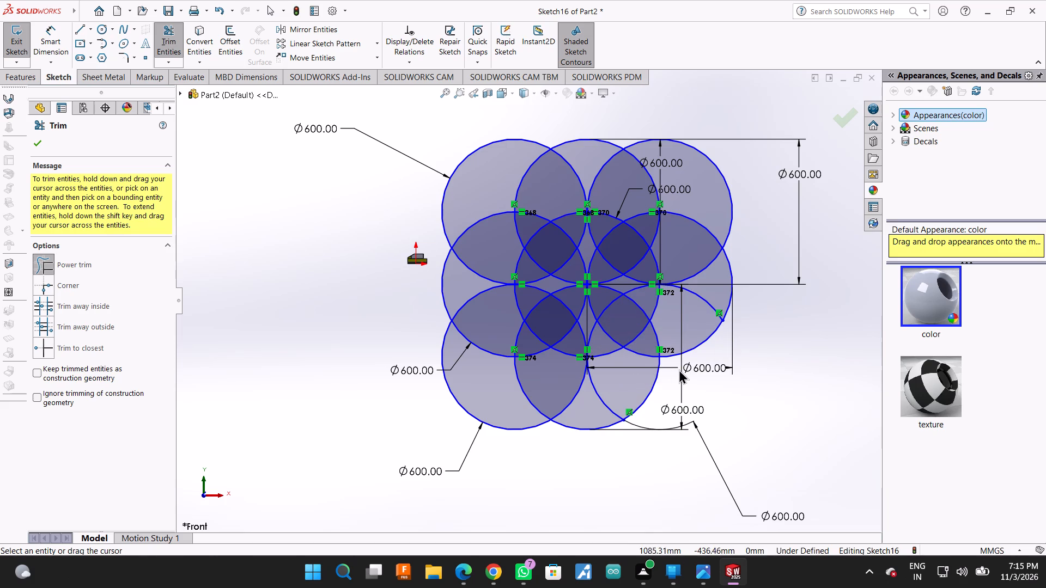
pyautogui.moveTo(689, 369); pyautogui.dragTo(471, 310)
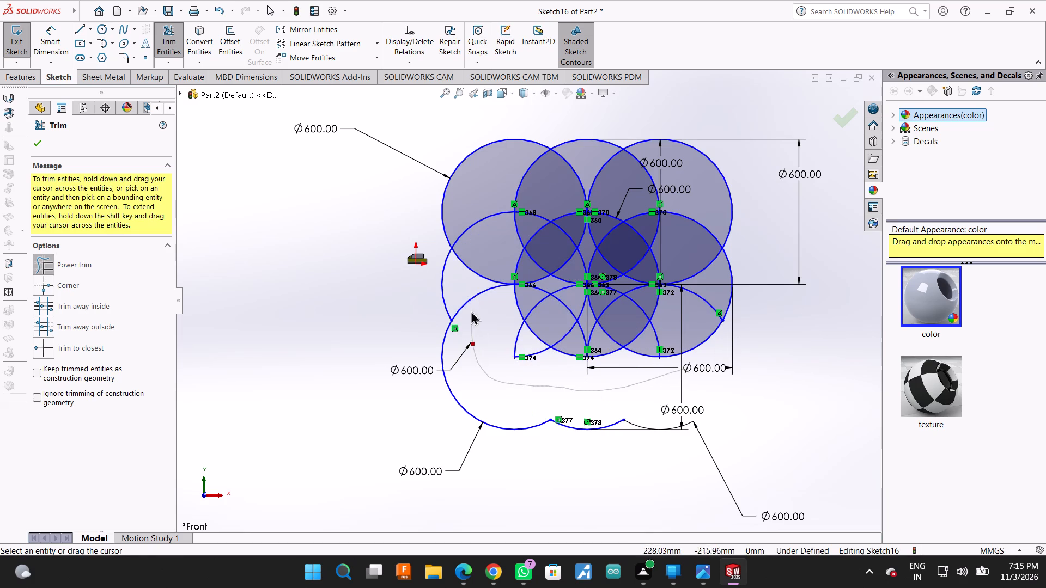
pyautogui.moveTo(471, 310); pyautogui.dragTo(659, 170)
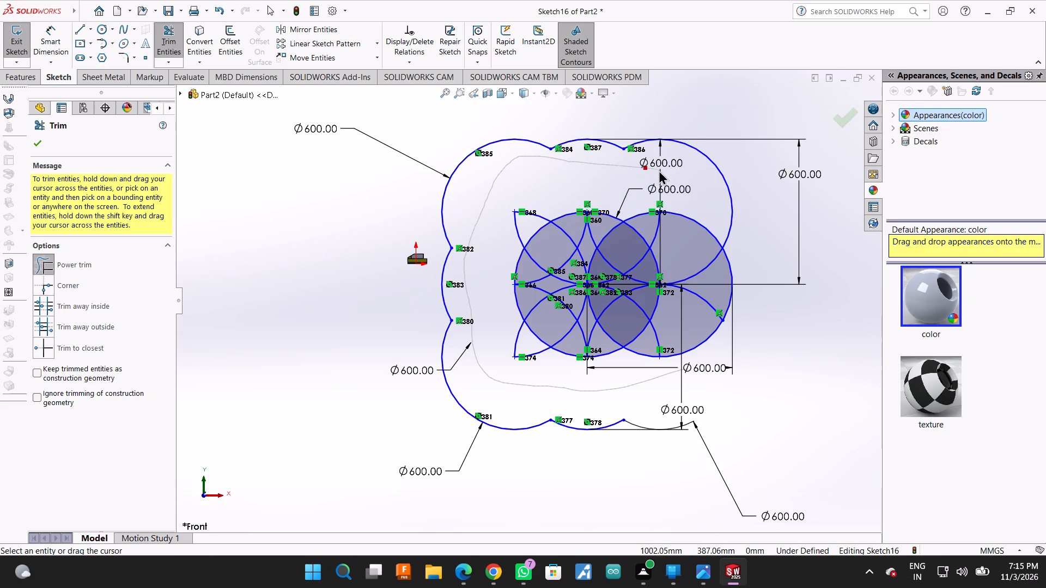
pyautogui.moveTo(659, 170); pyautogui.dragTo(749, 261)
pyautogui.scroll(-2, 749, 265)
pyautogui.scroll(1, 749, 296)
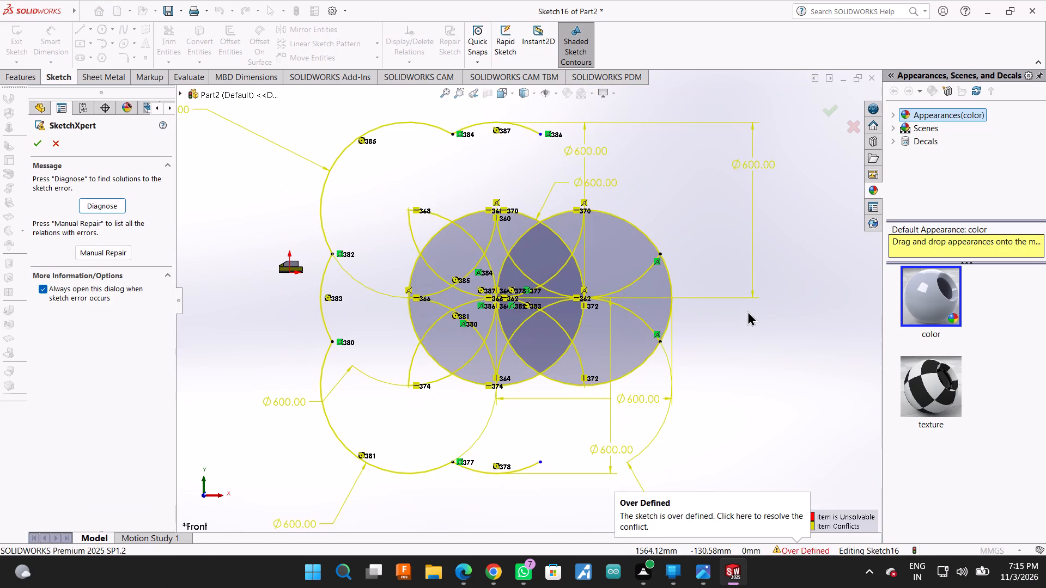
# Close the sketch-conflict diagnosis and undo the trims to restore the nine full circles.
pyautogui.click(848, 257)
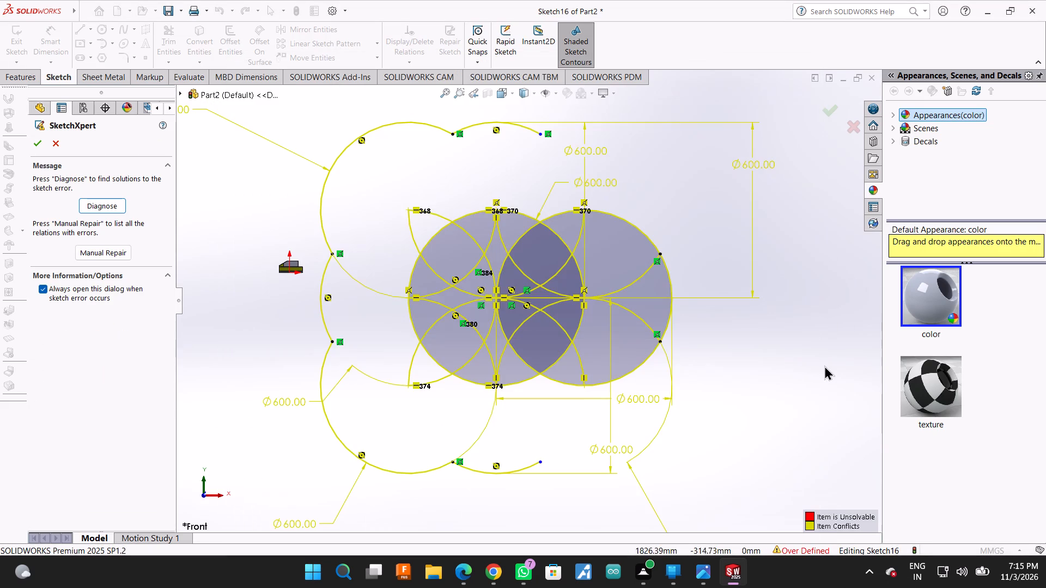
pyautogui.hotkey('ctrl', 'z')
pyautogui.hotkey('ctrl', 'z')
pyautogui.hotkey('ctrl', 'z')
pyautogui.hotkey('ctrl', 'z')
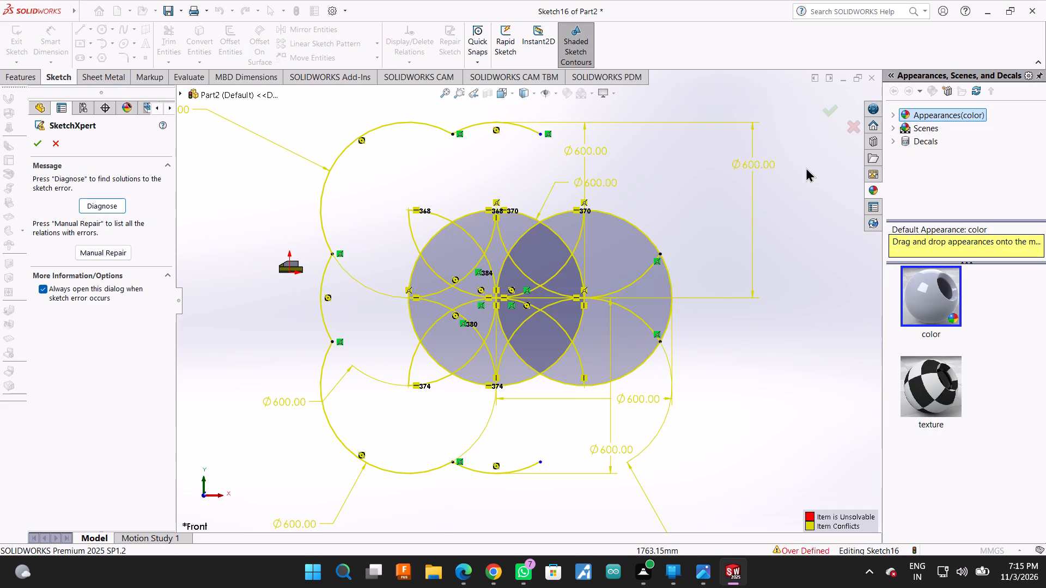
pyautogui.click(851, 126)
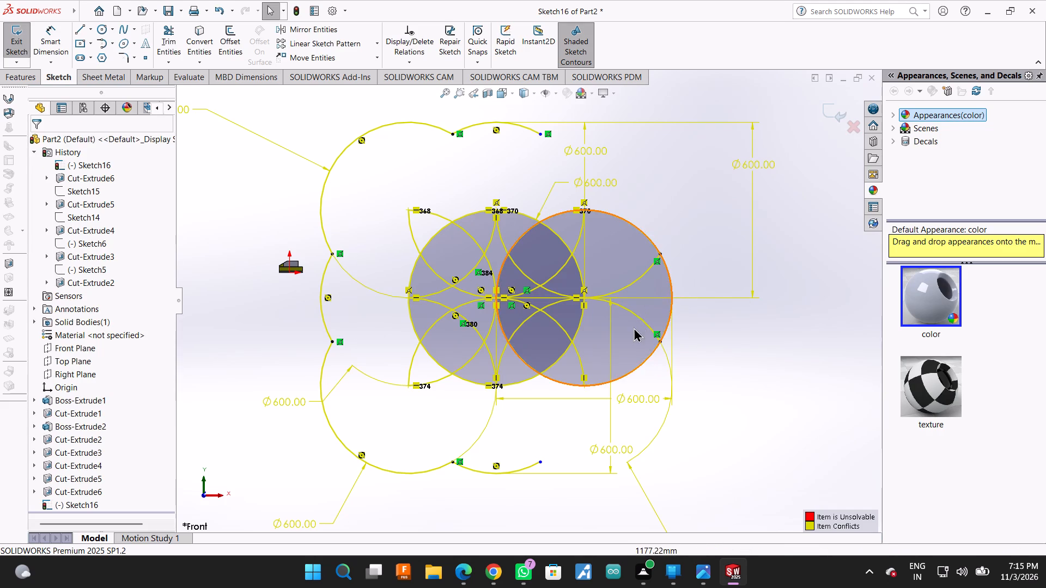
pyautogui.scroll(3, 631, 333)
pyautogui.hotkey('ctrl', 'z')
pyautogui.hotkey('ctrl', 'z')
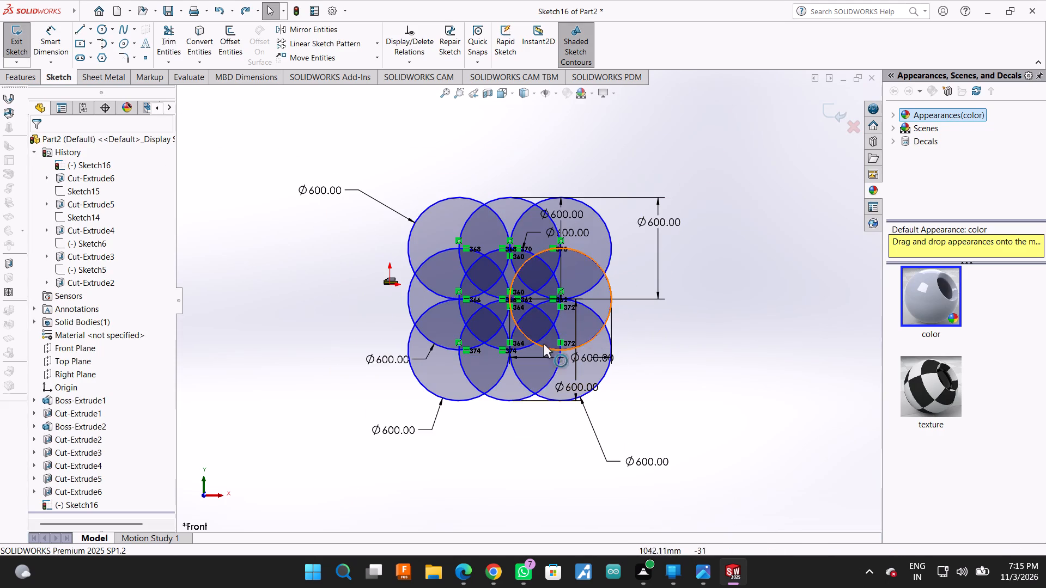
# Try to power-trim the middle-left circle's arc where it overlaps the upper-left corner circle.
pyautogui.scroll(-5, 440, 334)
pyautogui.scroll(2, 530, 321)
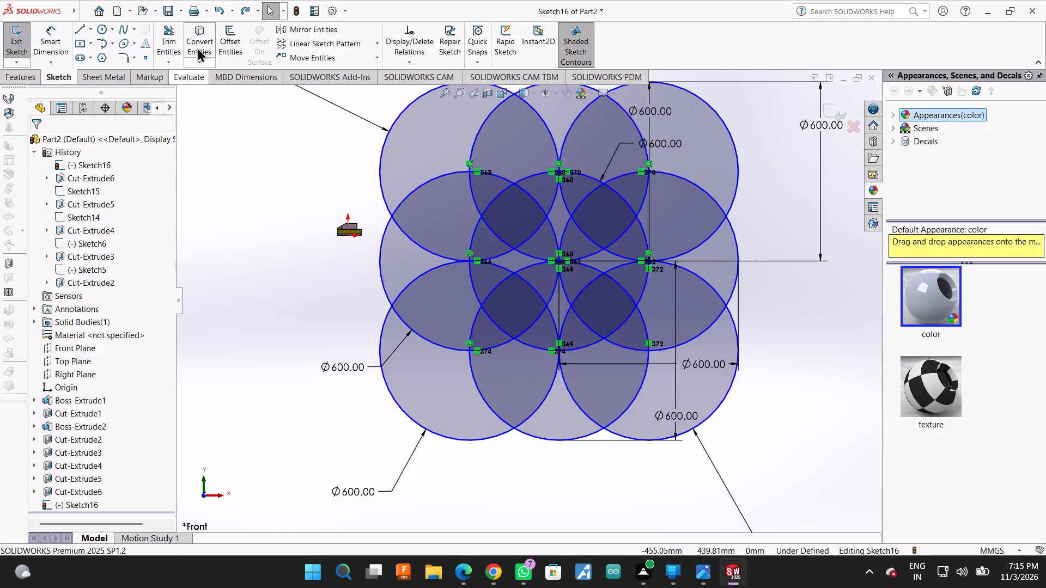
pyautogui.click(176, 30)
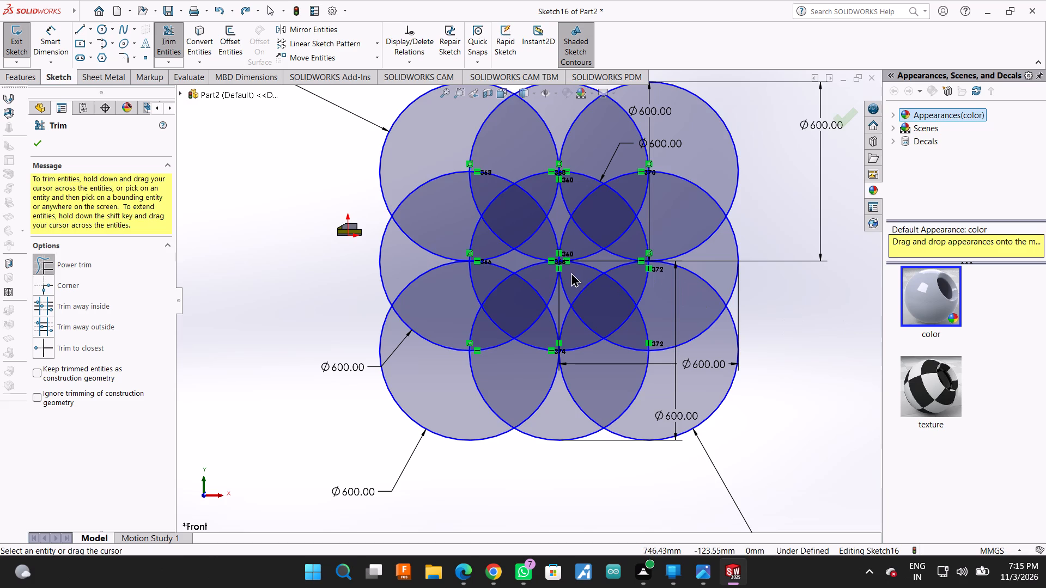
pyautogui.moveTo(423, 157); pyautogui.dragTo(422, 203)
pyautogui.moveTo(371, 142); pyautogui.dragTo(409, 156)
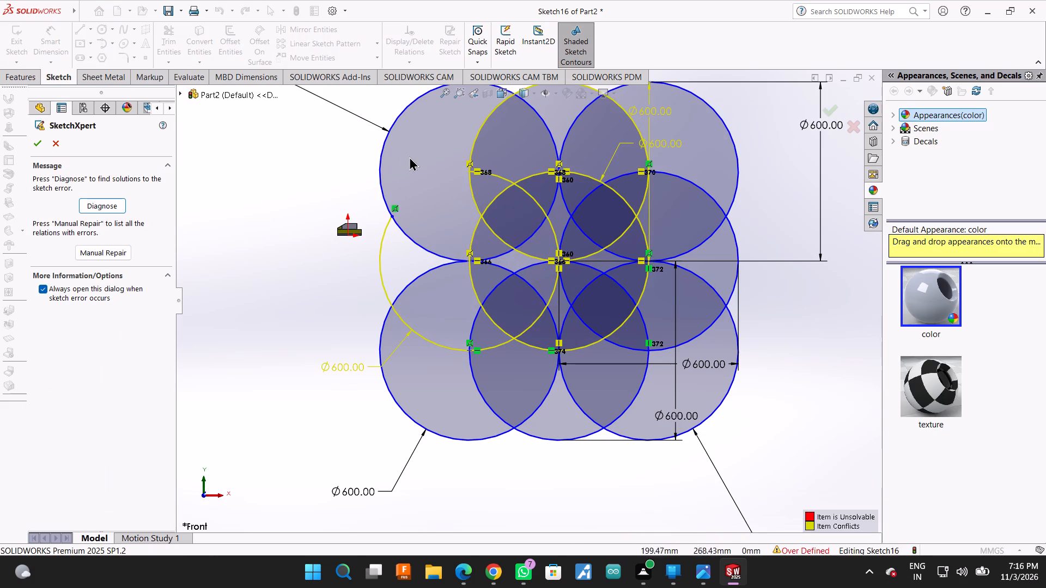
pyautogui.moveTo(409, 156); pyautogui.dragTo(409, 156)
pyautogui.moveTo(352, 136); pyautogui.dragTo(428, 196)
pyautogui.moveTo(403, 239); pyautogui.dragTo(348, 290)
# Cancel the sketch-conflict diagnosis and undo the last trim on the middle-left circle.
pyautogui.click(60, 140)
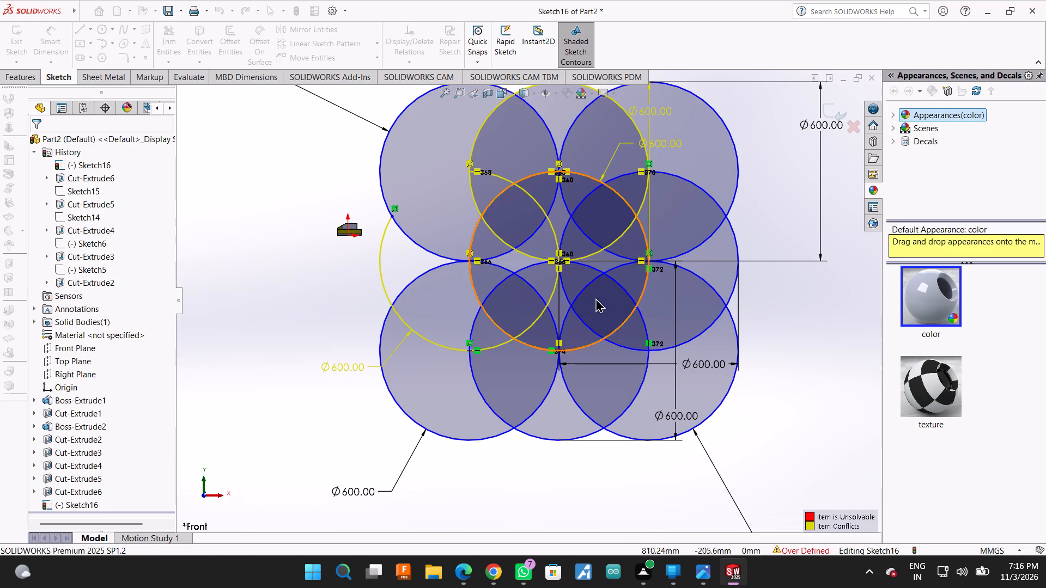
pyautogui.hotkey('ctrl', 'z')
# Delete all nine circles and their diameter dimensions from the sketch.
pyautogui.scroll(3, 580, 250)
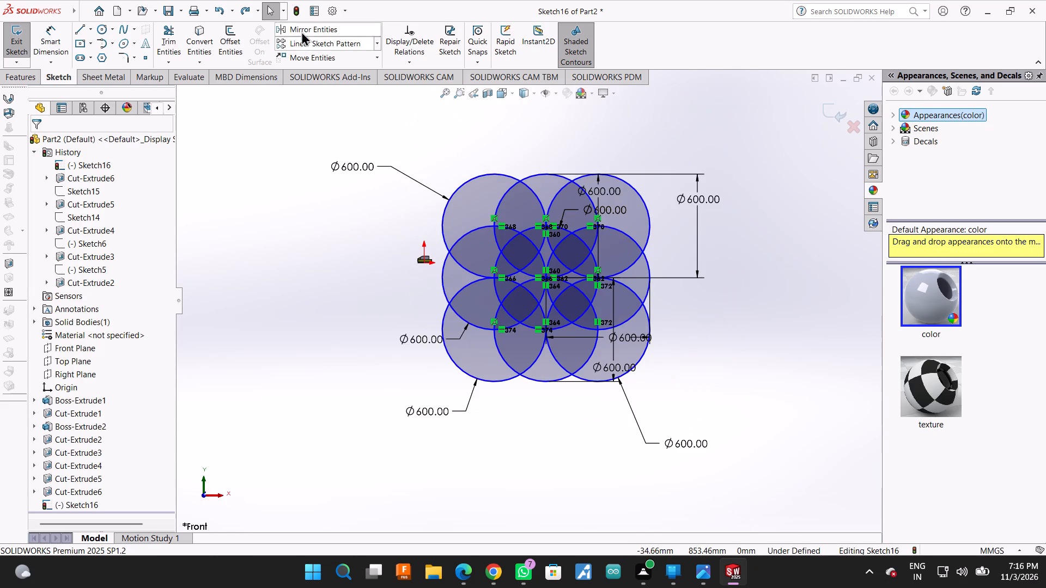
pyautogui.moveTo(396, 125); pyautogui.dragTo(710, 488)
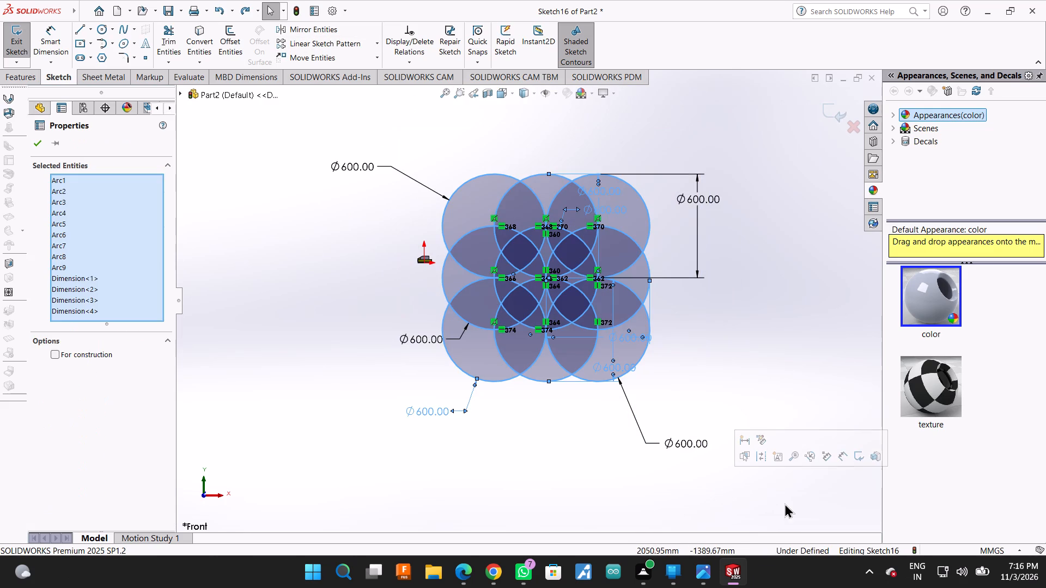
pyautogui.press('Delete')
pyautogui.click(509, 281)
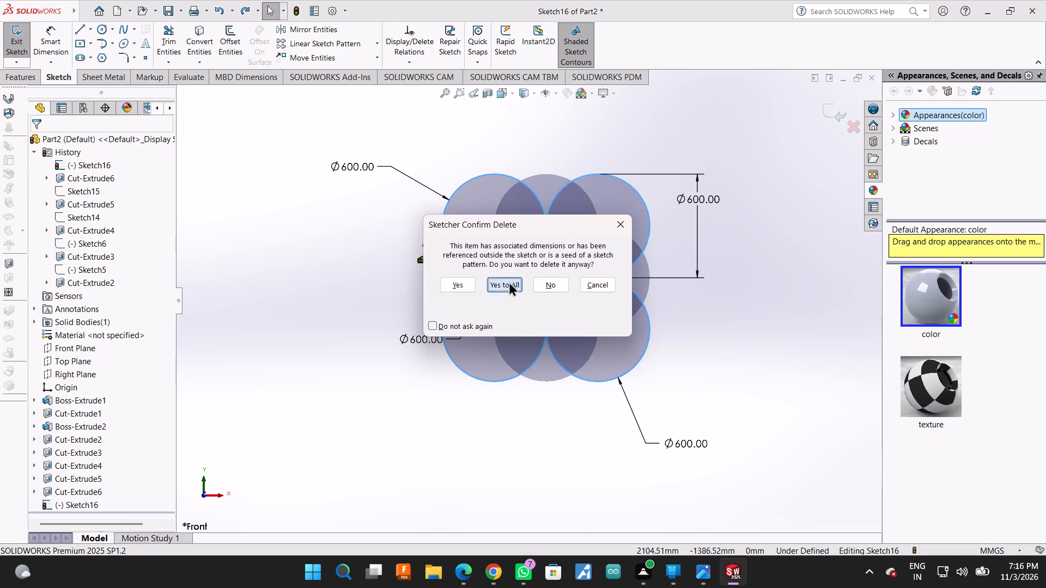
# Sketch a tall, narrow corner rectangle about 46 mm wide and 502 mm high, clear of the existing part.
pyautogui.scroll(2, 510, 299)
pyautogui.scroll(-8, 509, 290)
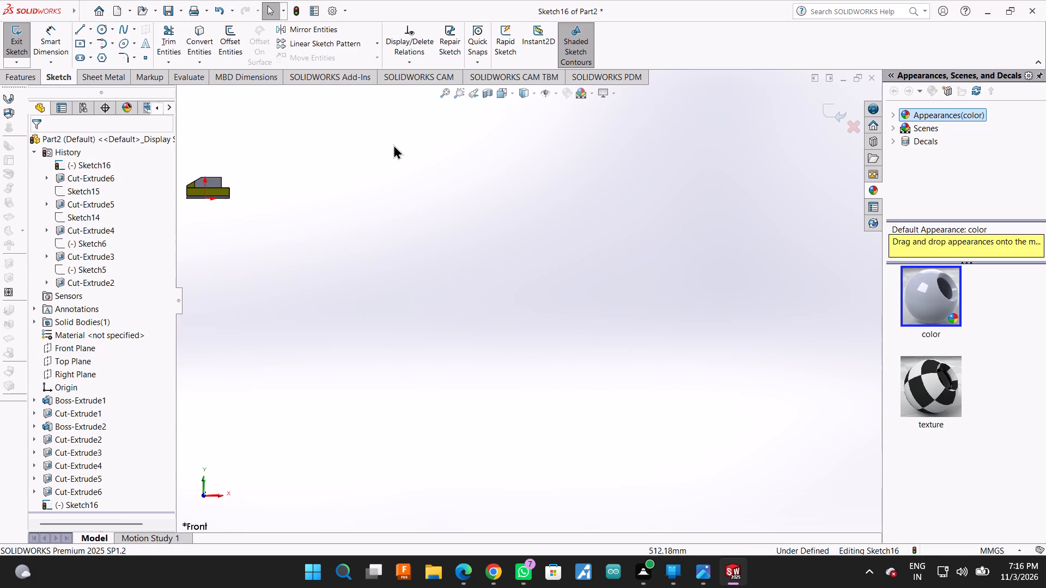
pyautogui.click(78, 31)
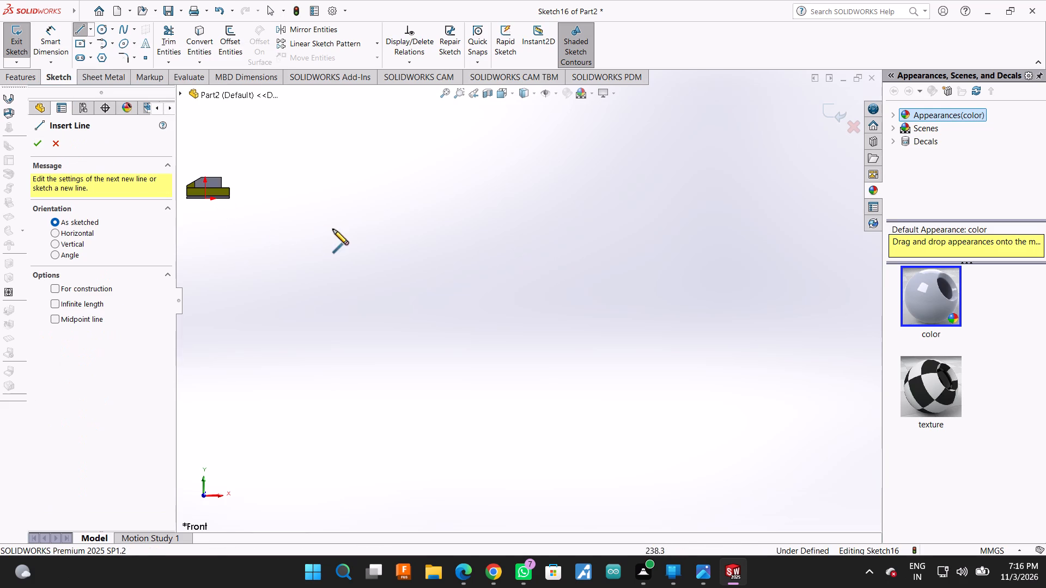
pyautogui.click(74, 39)
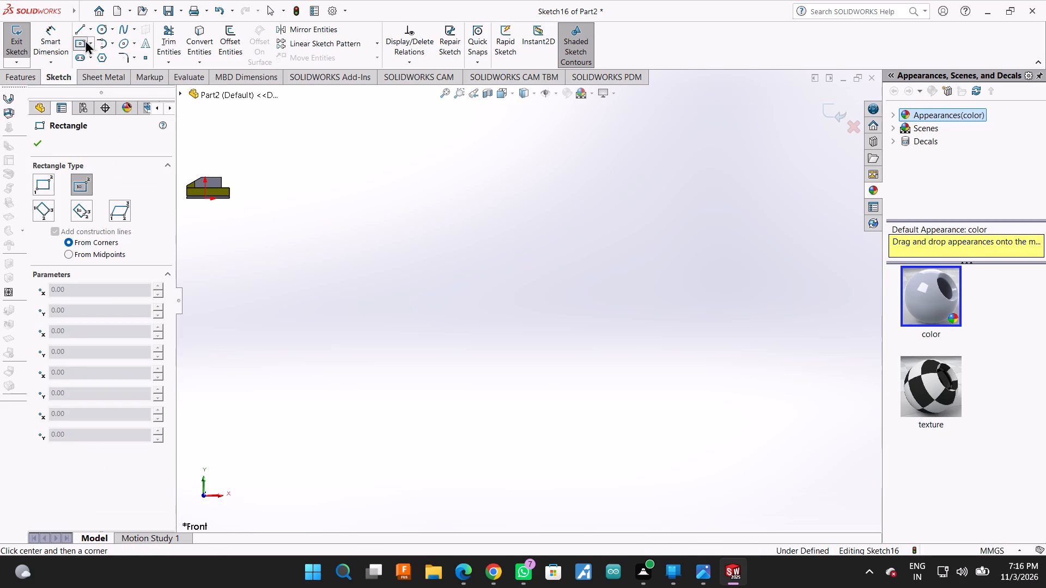
pyautogui.click(88, 40)
pyautogui.click(107, 57)
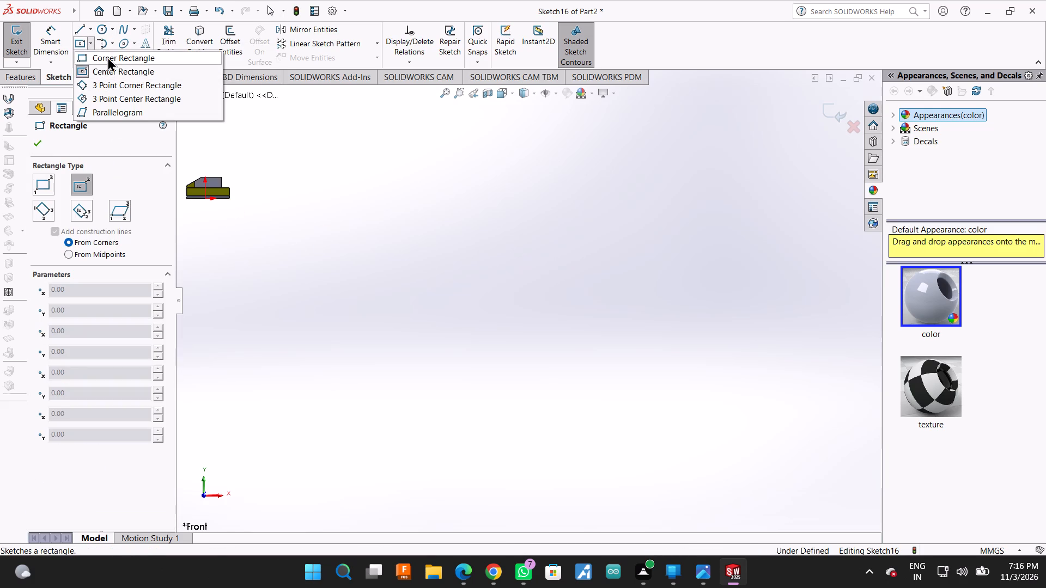
pyautogui.click(514, 187)
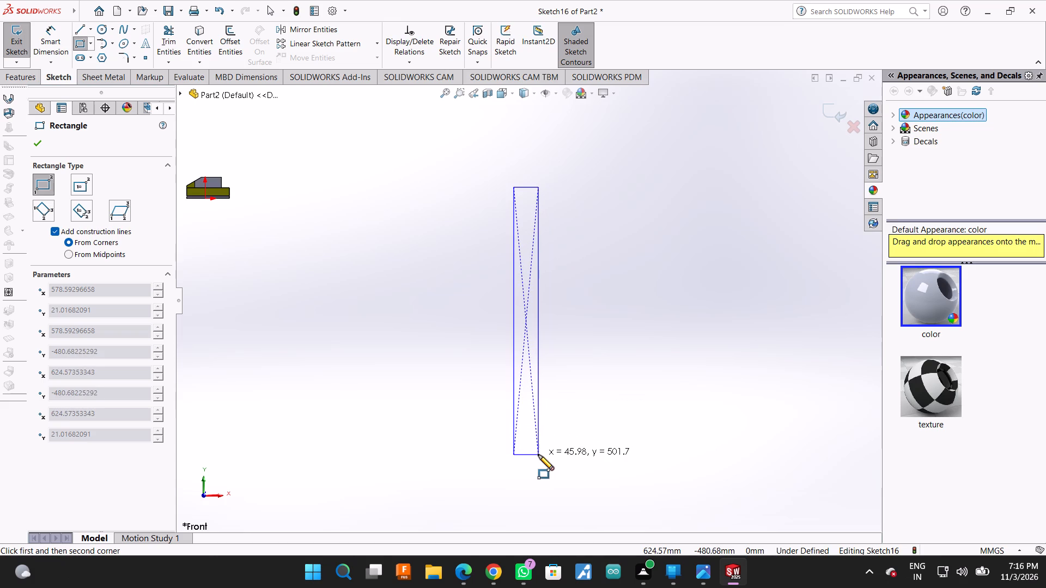
pyautogui.click(538, 455)
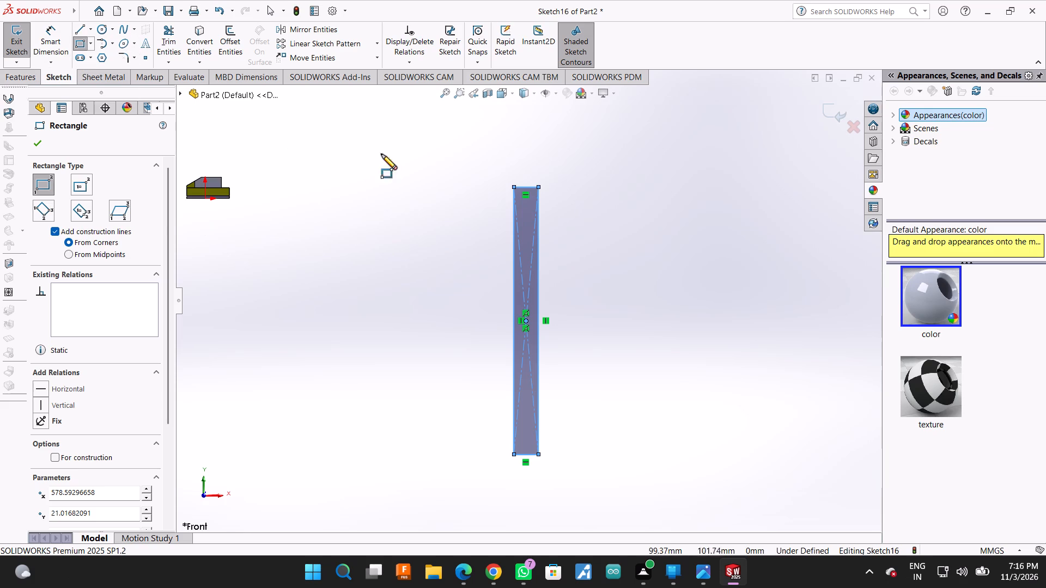
# Sketch three horizontal corner rectangles off the tall bar's right edge at top, middle and bottom, the lower two about 267 mm long.
pyautogui.click(537, 186)
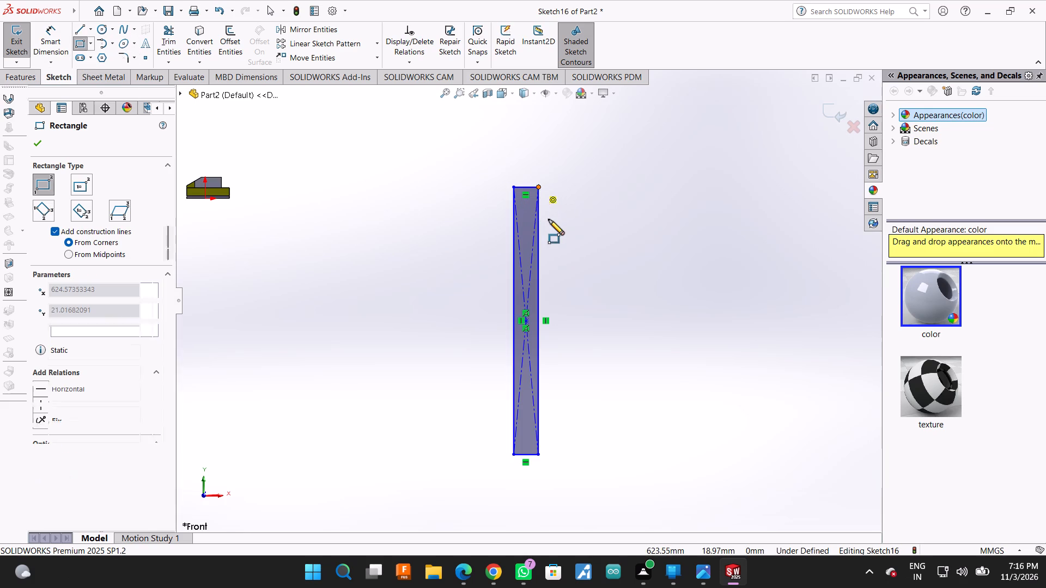
pyautogui.click(701, 214)
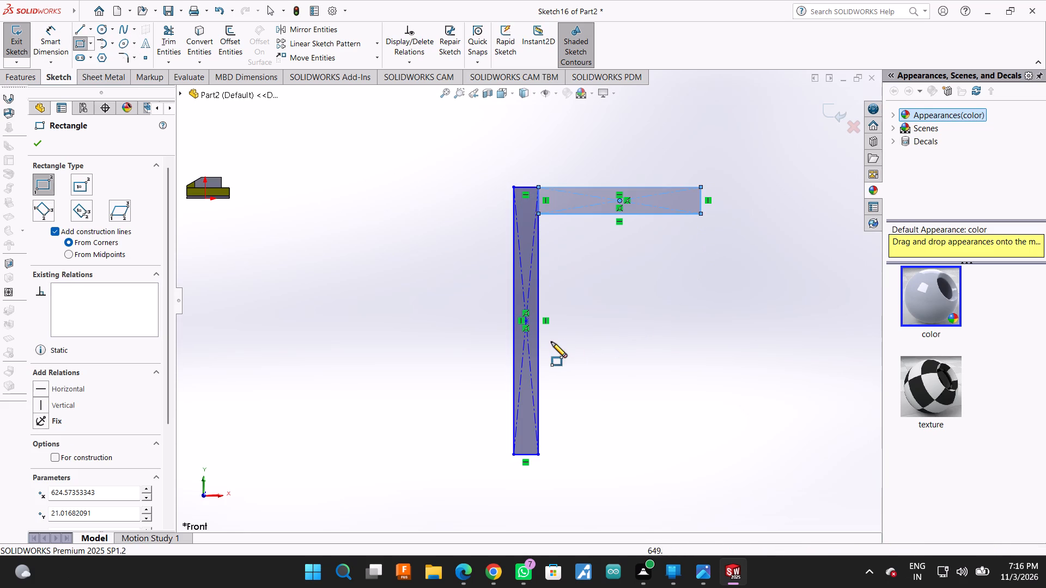
pyautogui.click(538, 313)
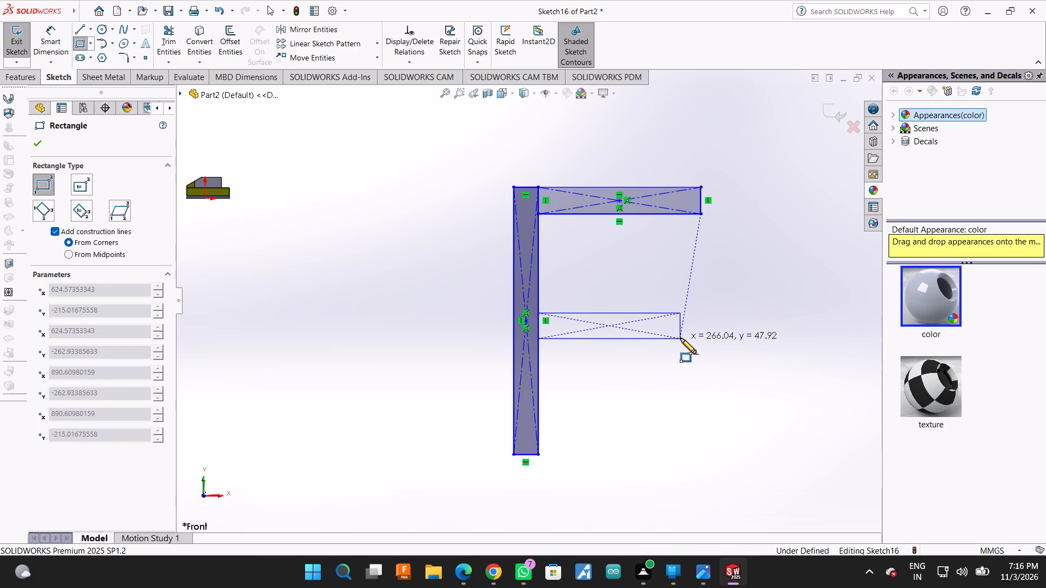
pyautogui.click(680, 338)
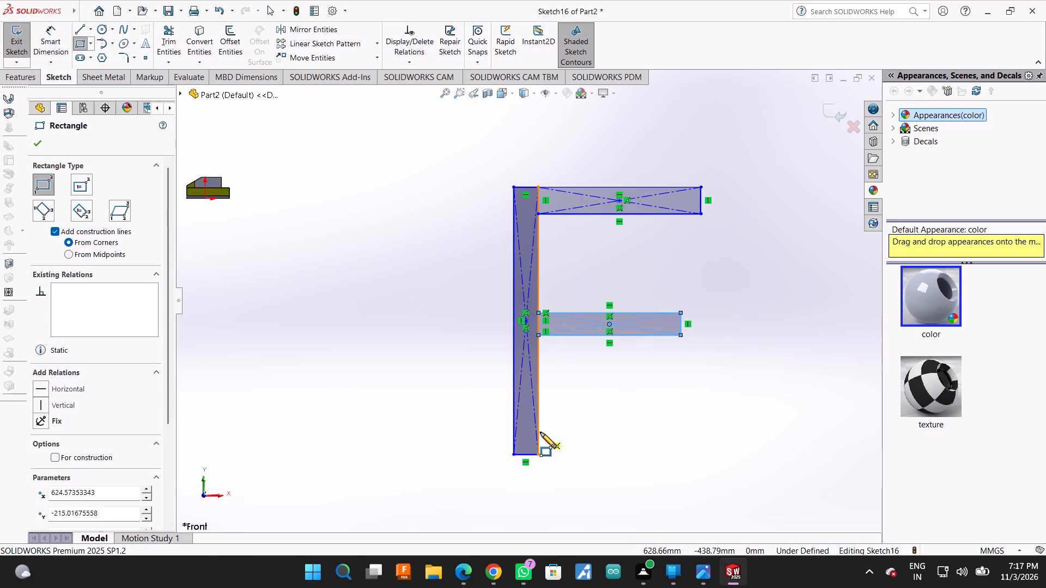
pyautogui.click(539, 432)
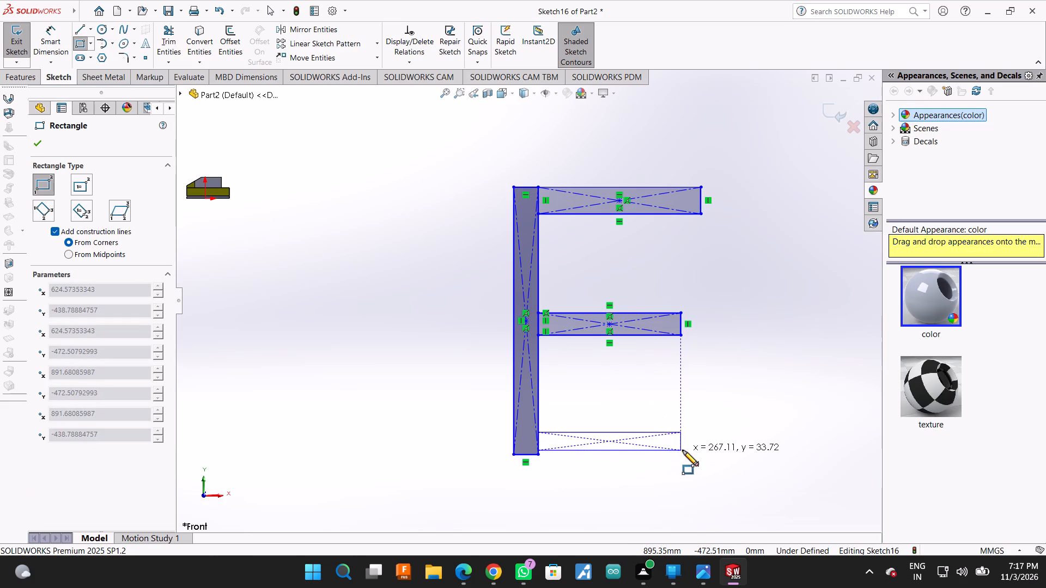
pyautogui.click(683, 455)
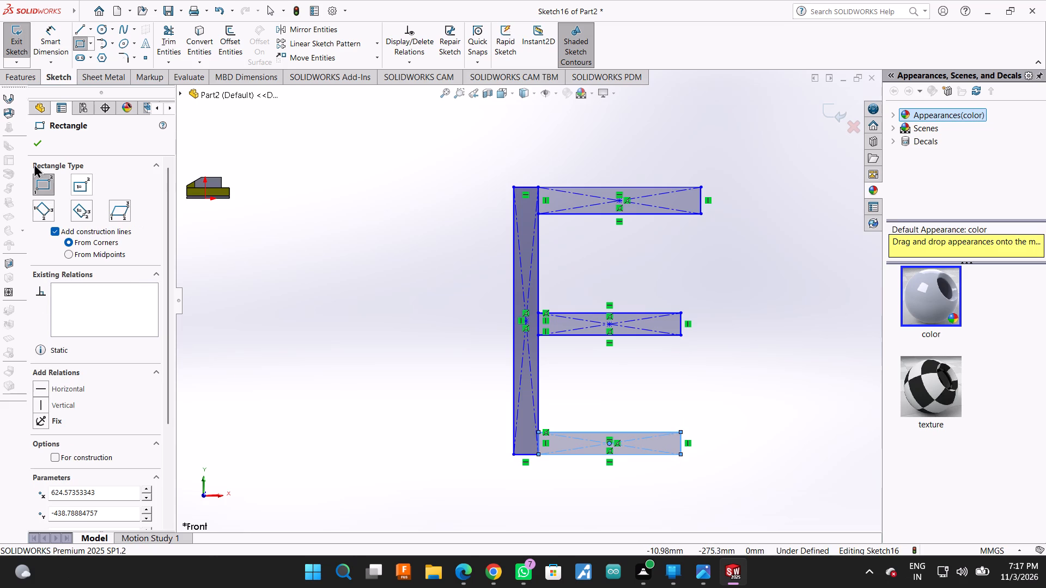
pyautogui.click(34, 147)
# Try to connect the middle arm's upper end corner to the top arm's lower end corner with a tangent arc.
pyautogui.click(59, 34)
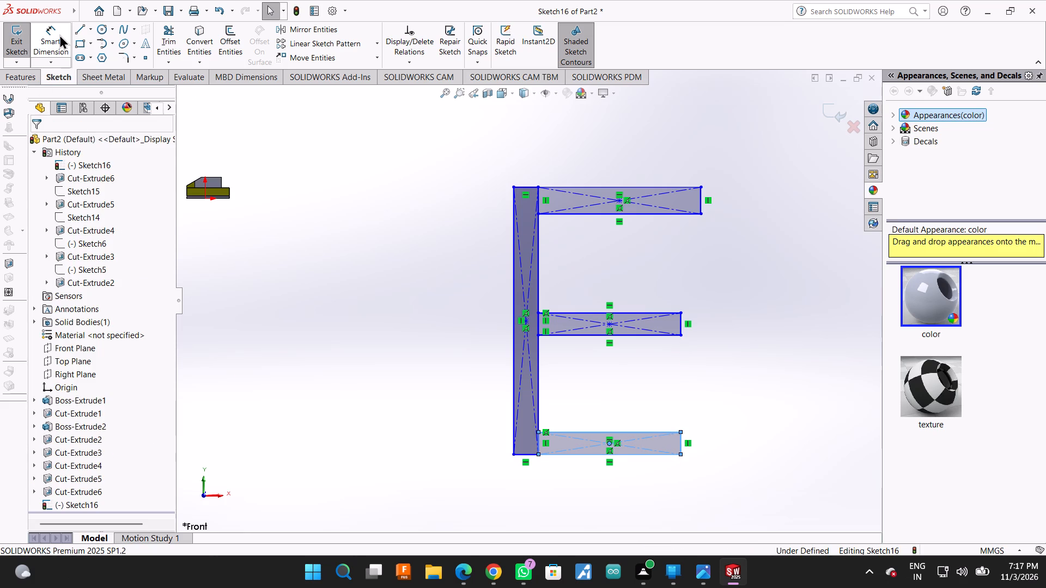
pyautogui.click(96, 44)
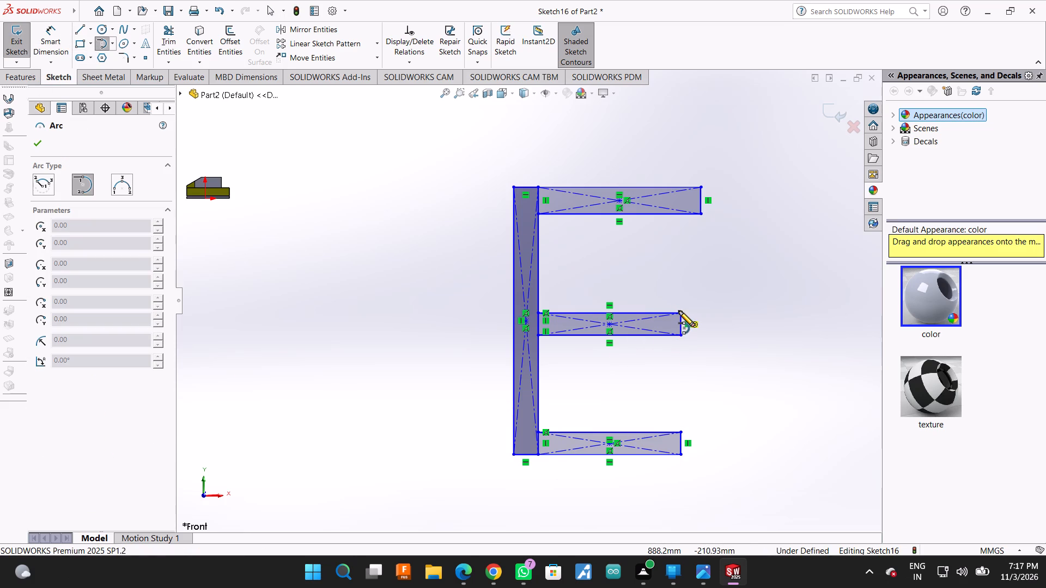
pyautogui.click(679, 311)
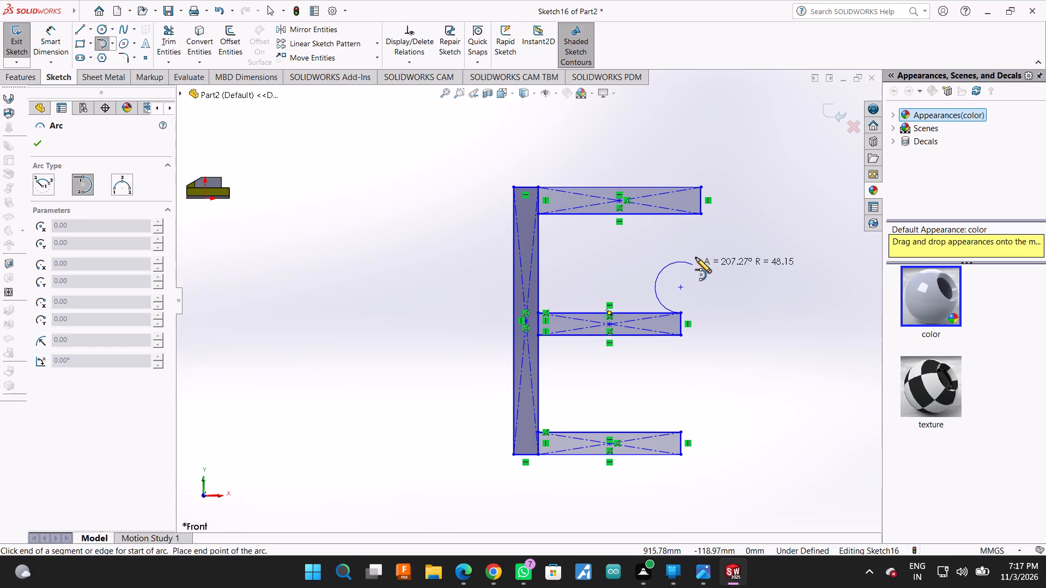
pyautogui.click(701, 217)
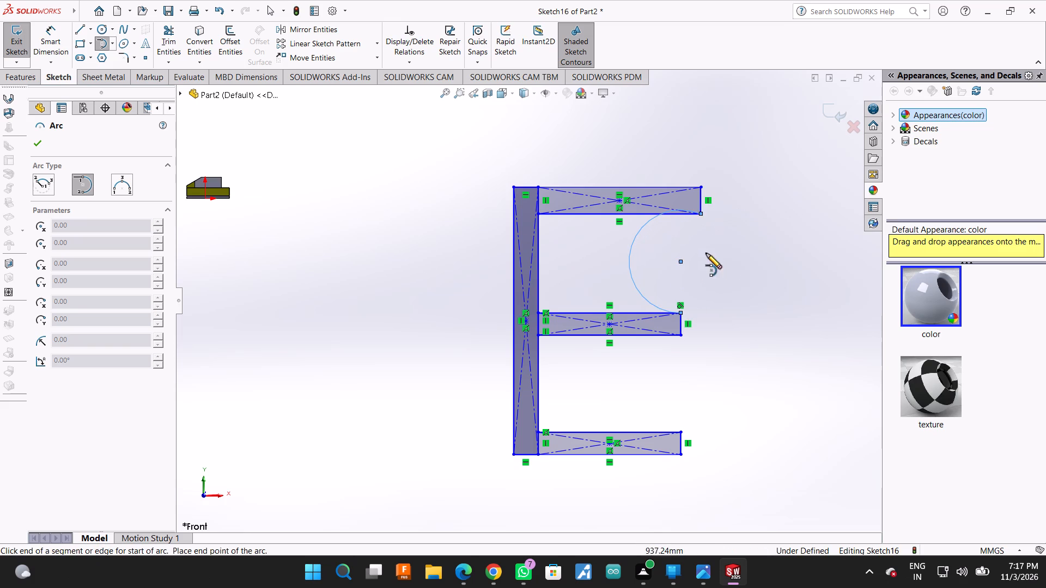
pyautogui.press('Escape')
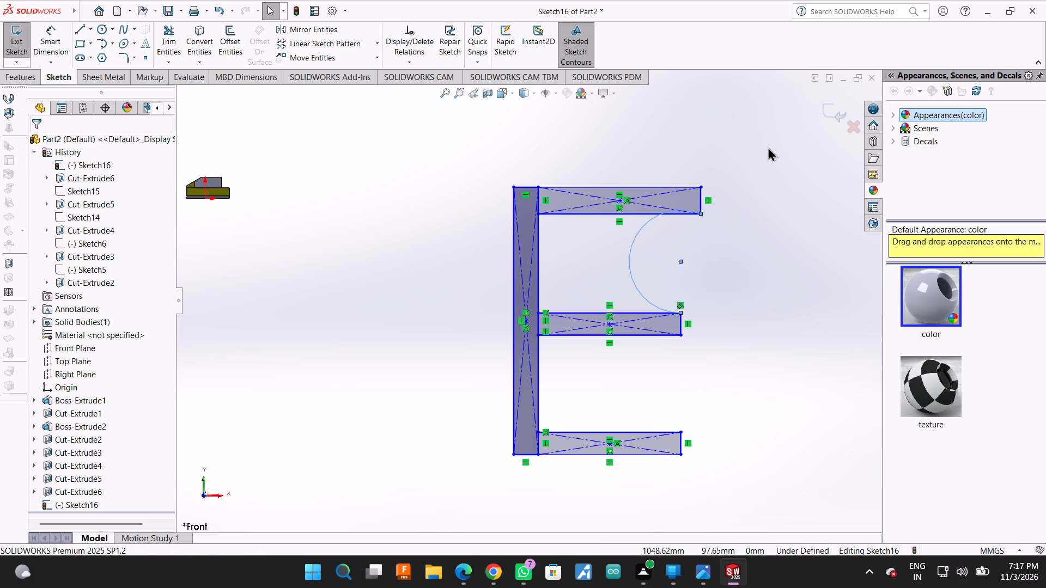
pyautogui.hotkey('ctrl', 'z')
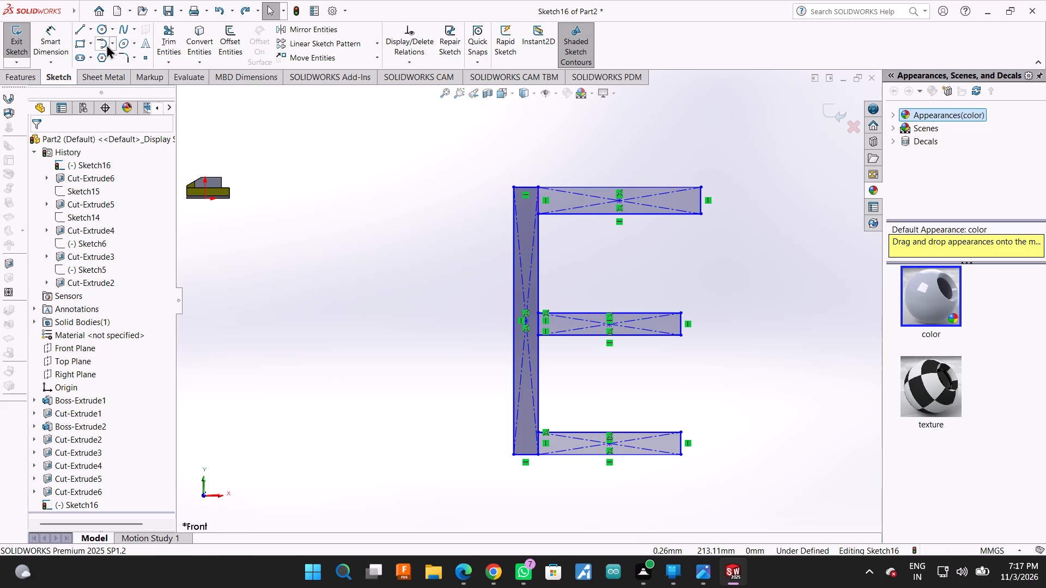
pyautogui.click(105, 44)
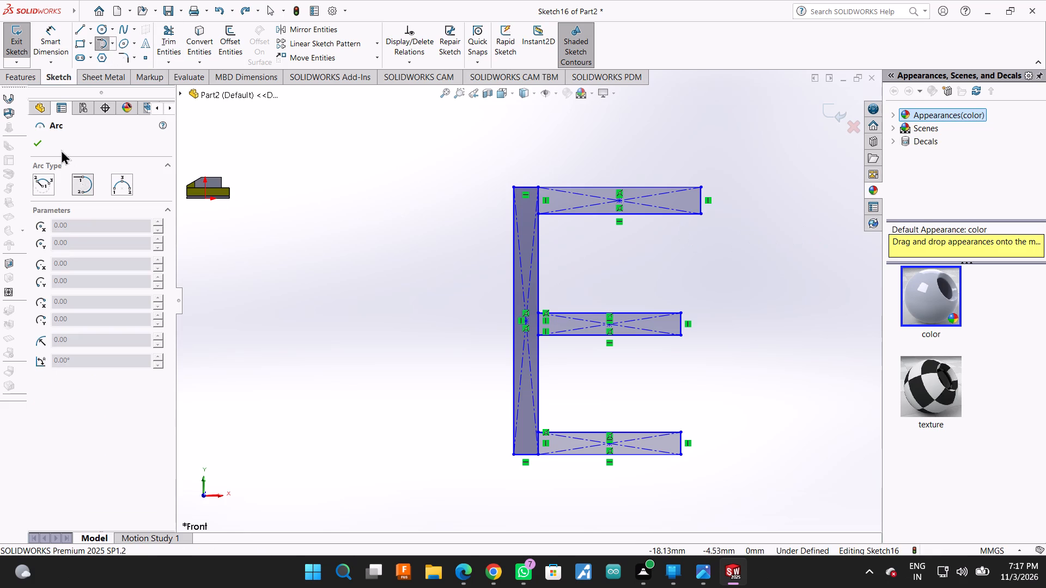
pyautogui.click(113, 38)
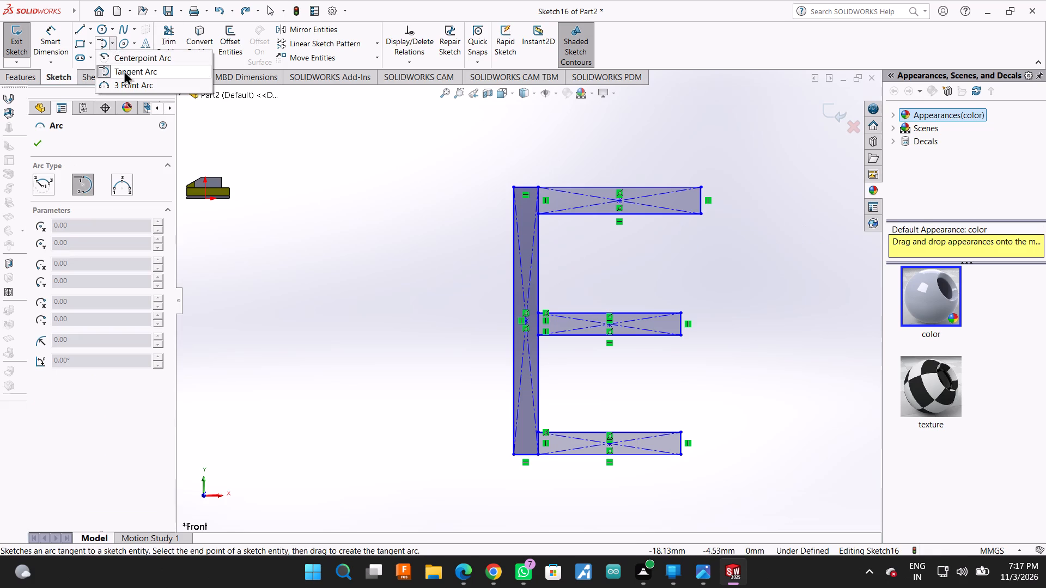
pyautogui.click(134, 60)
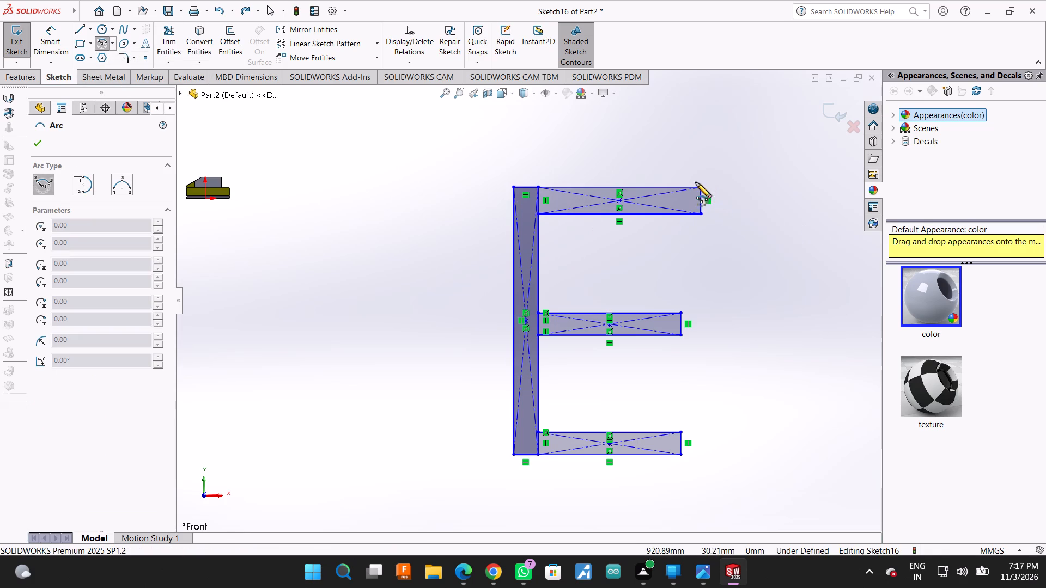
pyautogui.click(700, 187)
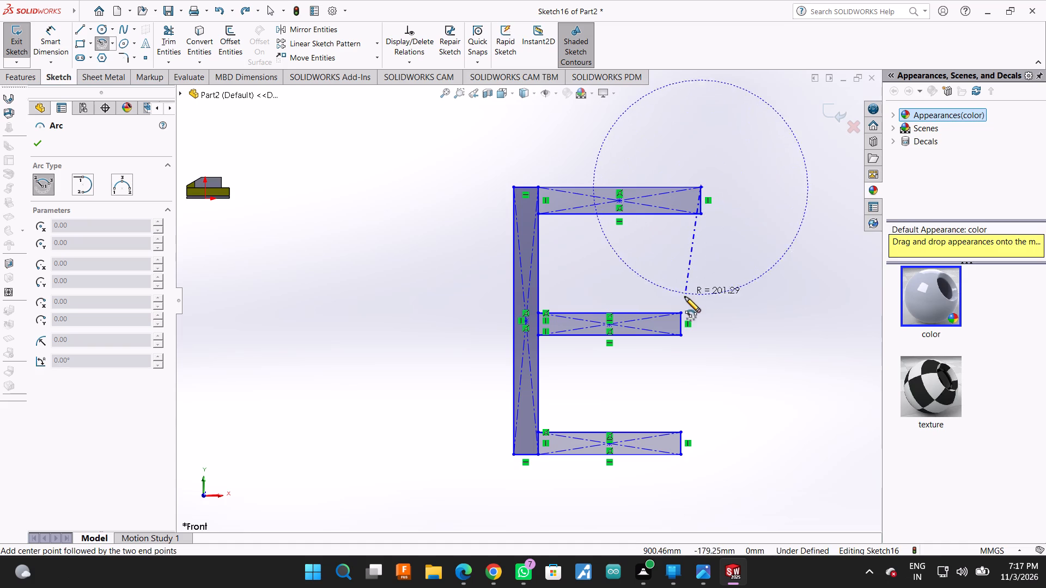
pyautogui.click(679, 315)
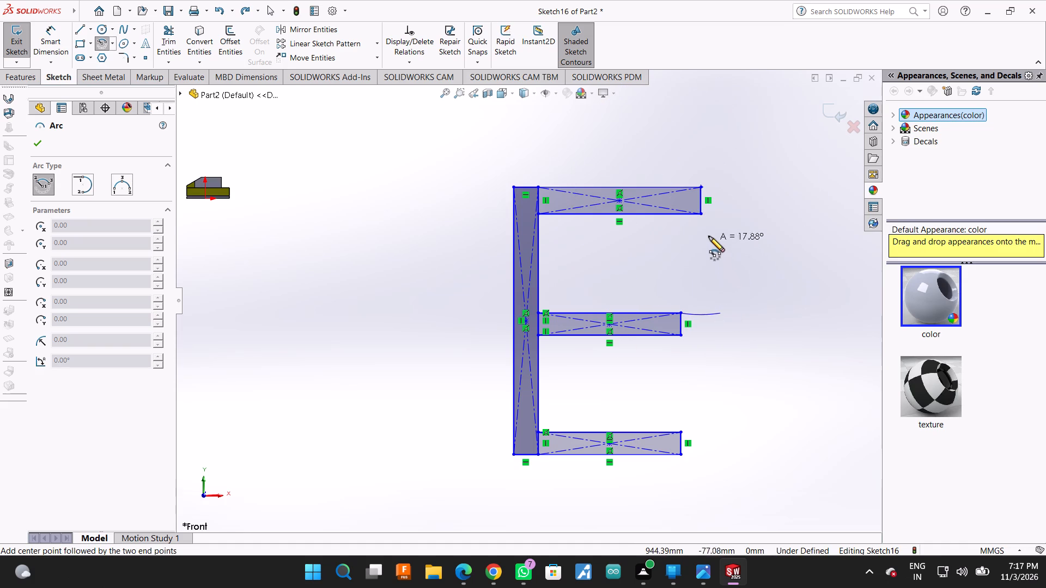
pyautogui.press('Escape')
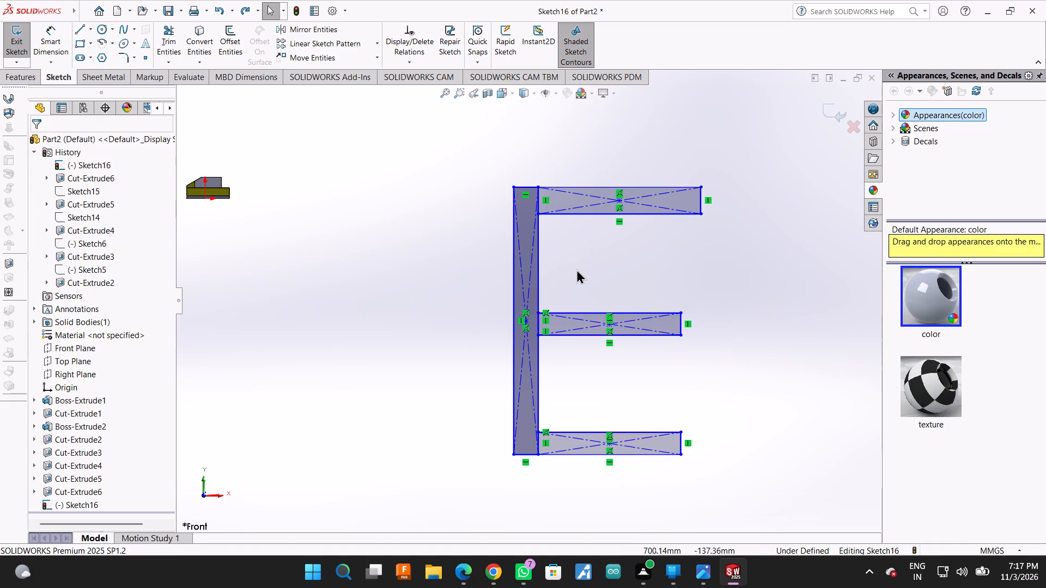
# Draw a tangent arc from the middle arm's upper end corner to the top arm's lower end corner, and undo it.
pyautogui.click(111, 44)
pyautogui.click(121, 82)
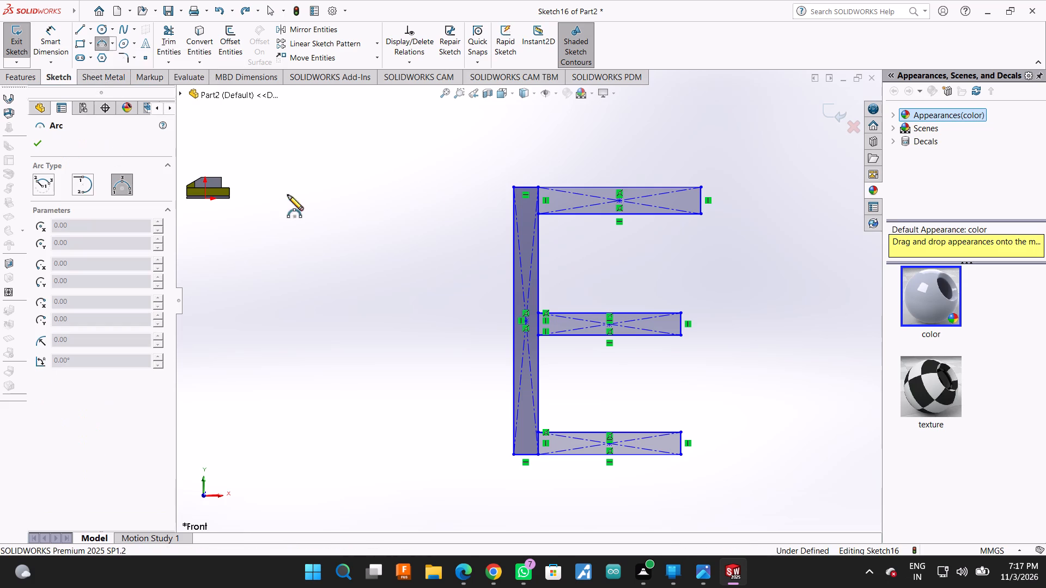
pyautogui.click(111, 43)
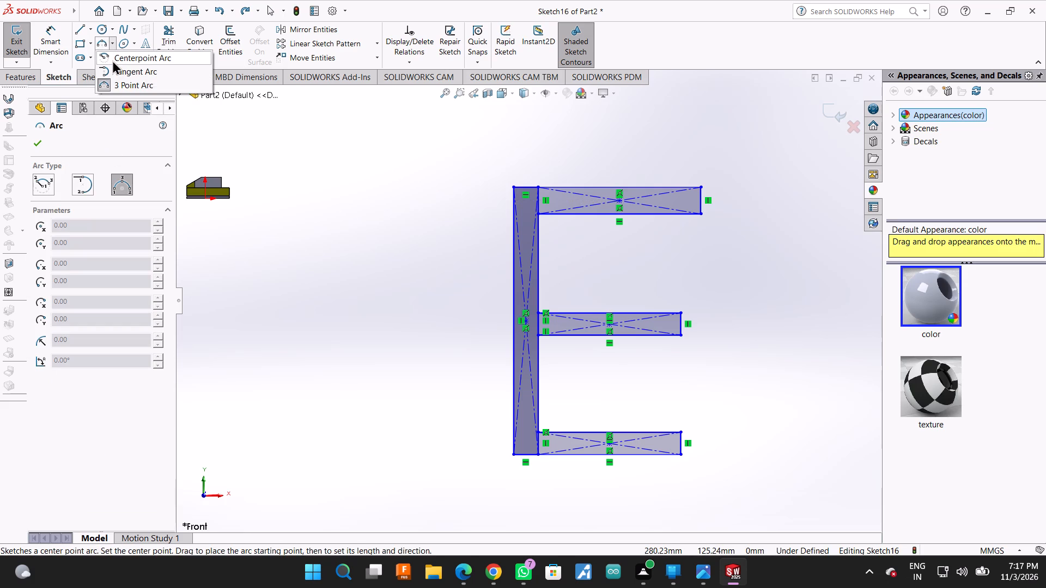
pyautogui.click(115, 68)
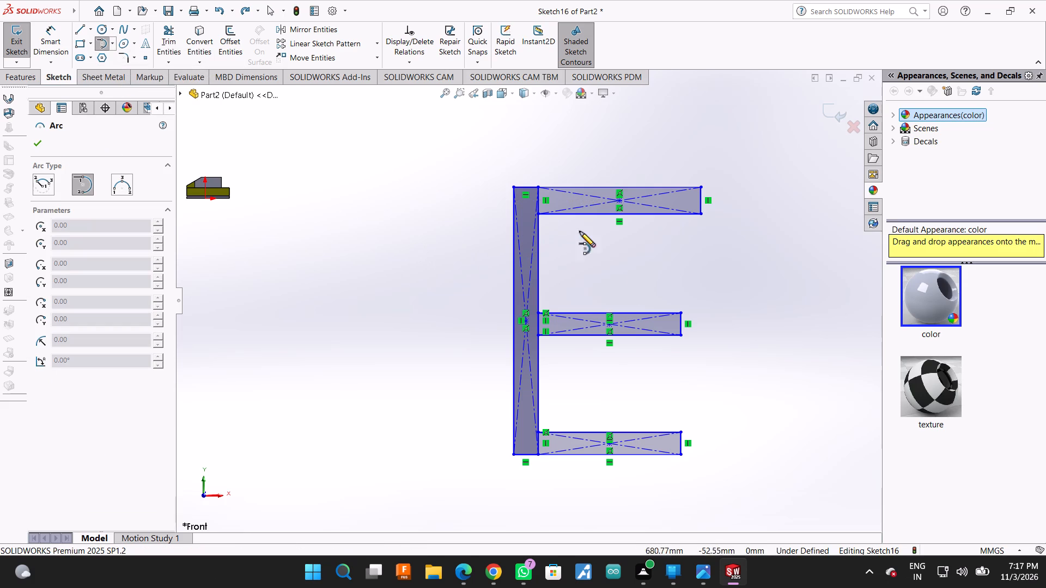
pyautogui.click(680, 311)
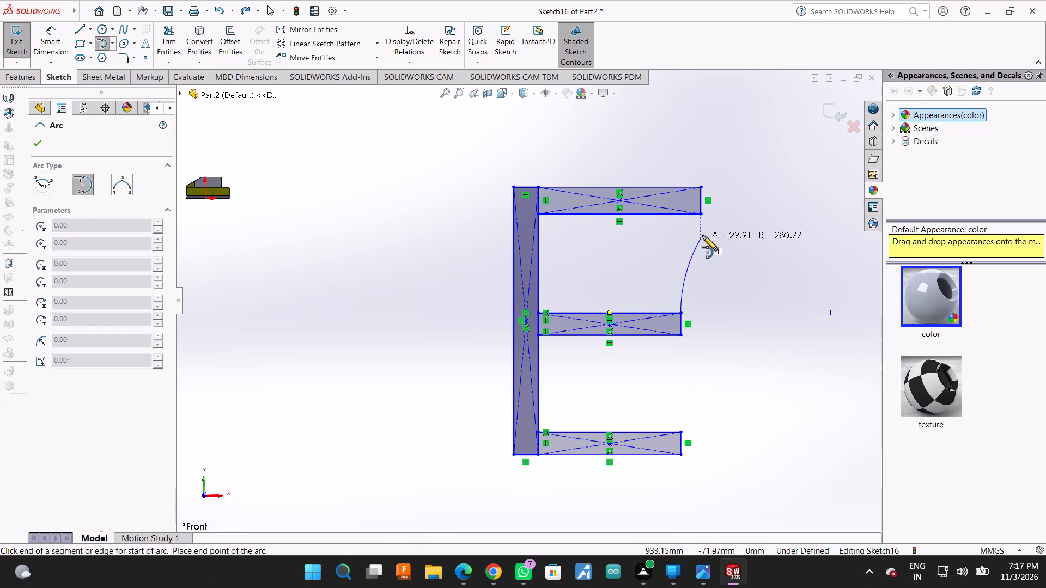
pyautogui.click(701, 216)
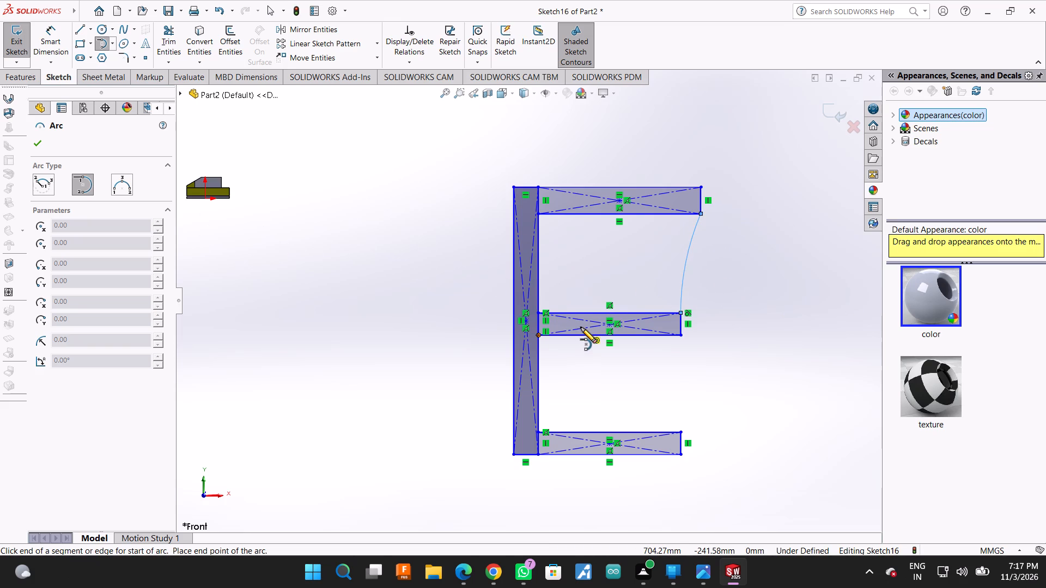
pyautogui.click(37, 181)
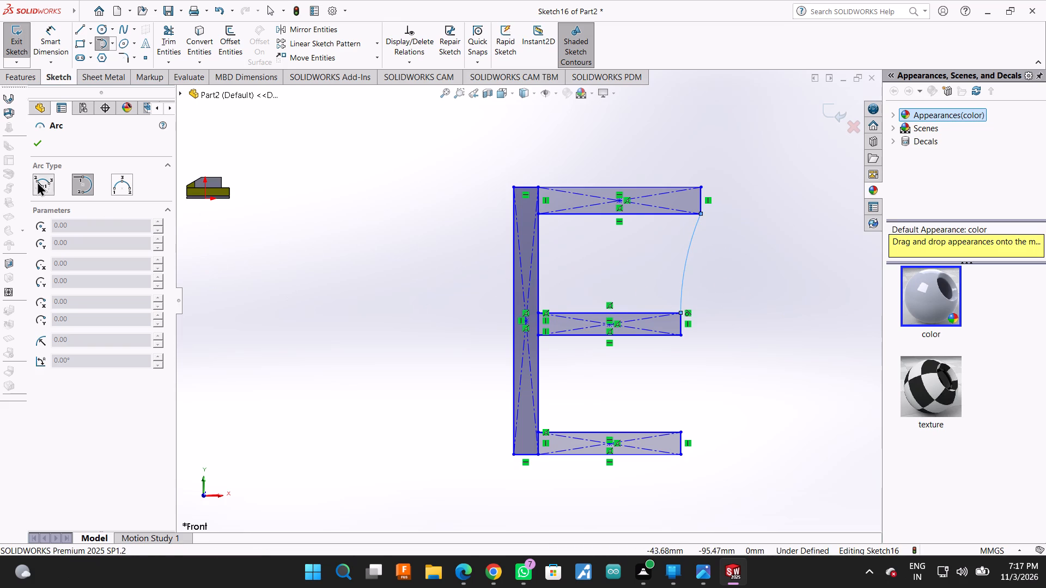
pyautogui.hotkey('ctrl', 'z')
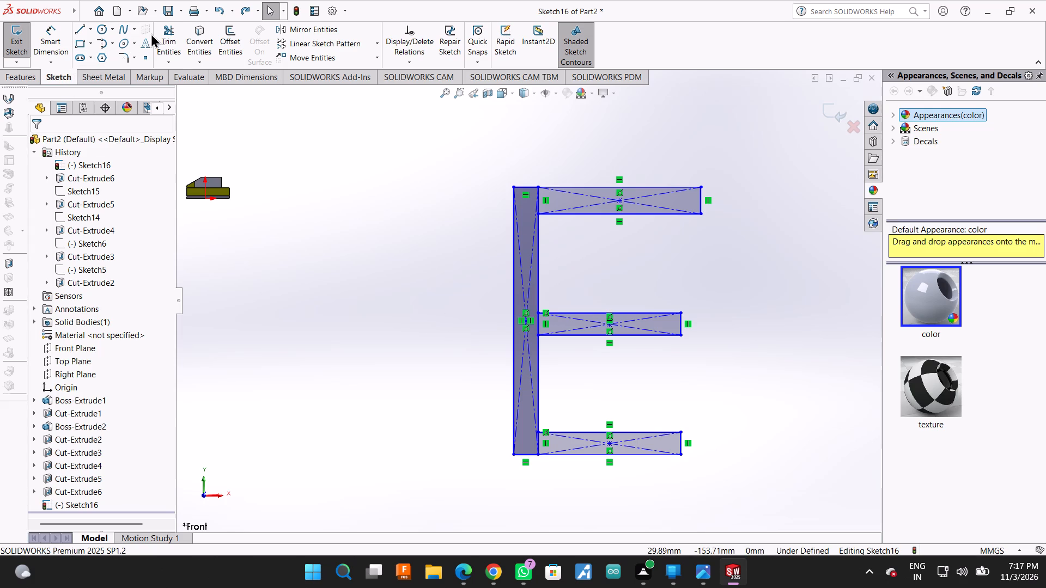
# Power-trim away all lines of the tall bar and its three horizontal arms, including their construction diagonals.
pyautogui.moveTo(167, 33); pyautogui.dragTo(168, 44)
pyautogui.moveTo(637, 157); pyautogui.dragTo(620, 488)
pyautogui.moveTo(719, 188); pyautogui.dragTo(679, 201)
pyautogui.moveTo(598, 157); pyautogui.dragTo(617, 197)
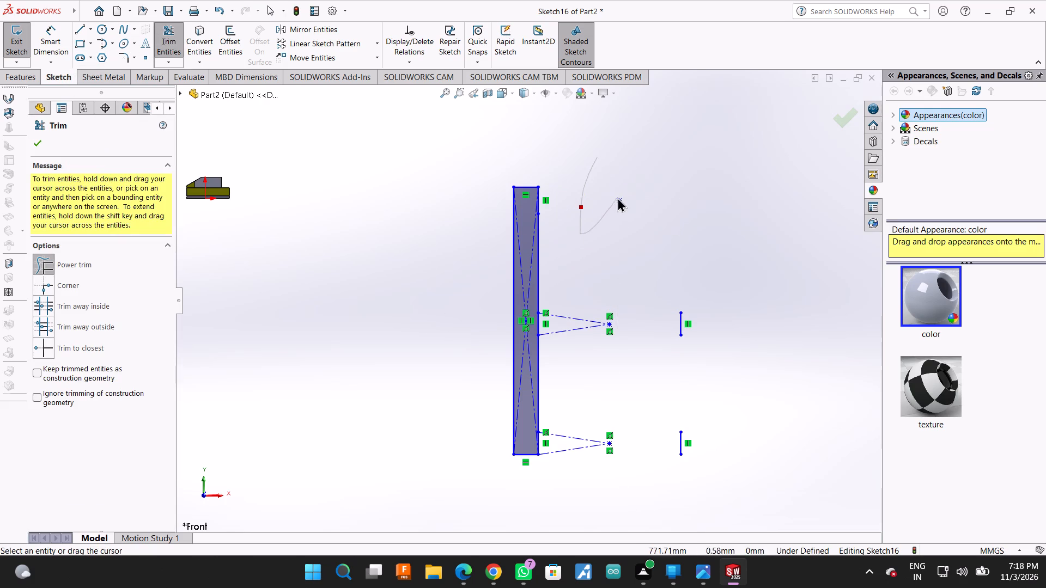
pyautogui.moveTo(617, 197); pyautogui.dragTo(548, 330)
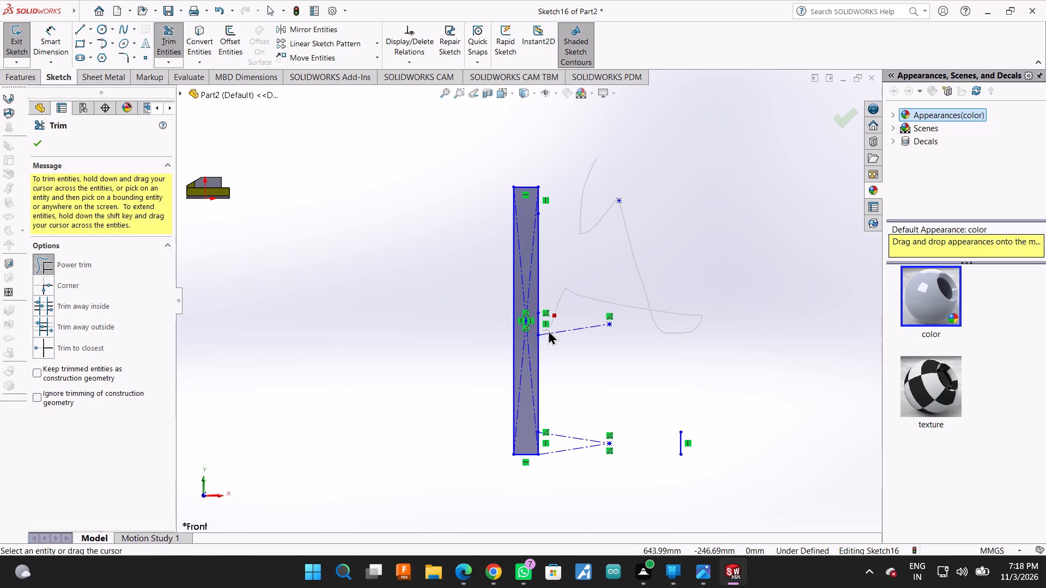
pyautogui.moveTo(548, 330); pyautogui.dragTo(697, 425)
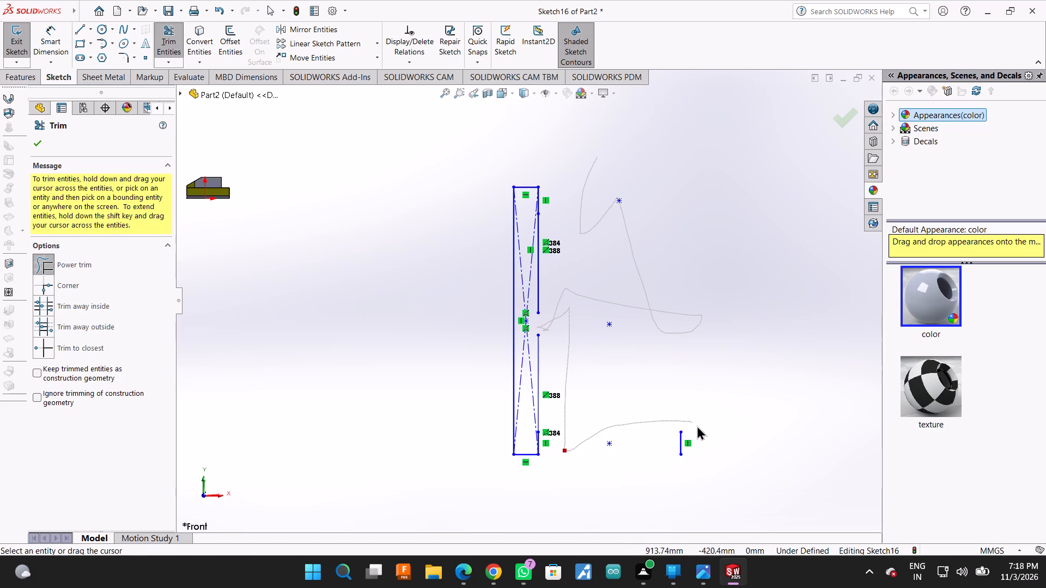
pyautogui.moveTo(697, 425); pyautogui.dragTo(530, 172)
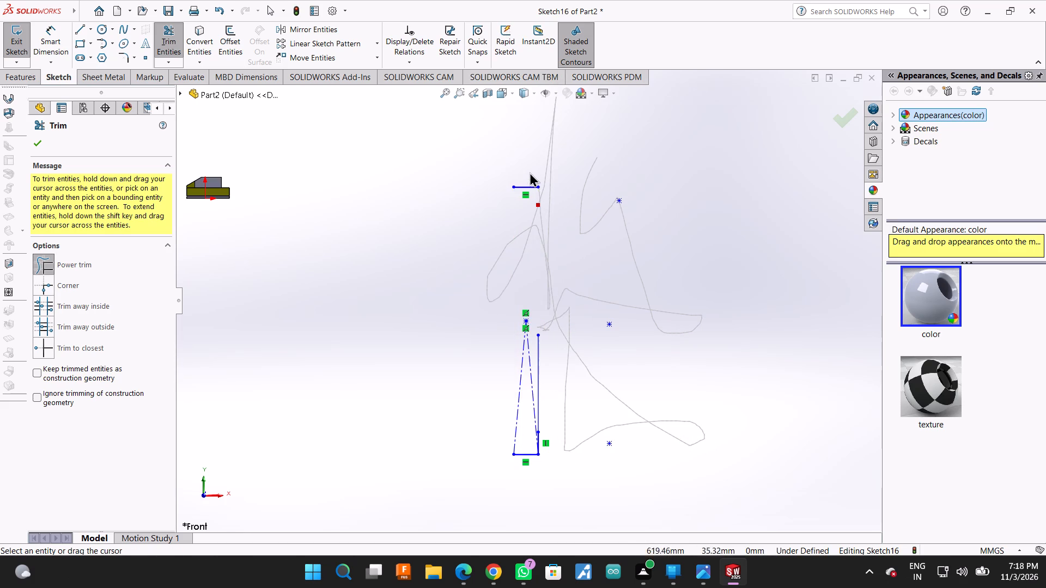
pyautogui.moveTo(530, 172); pyautogui.dragTo(544, 406)
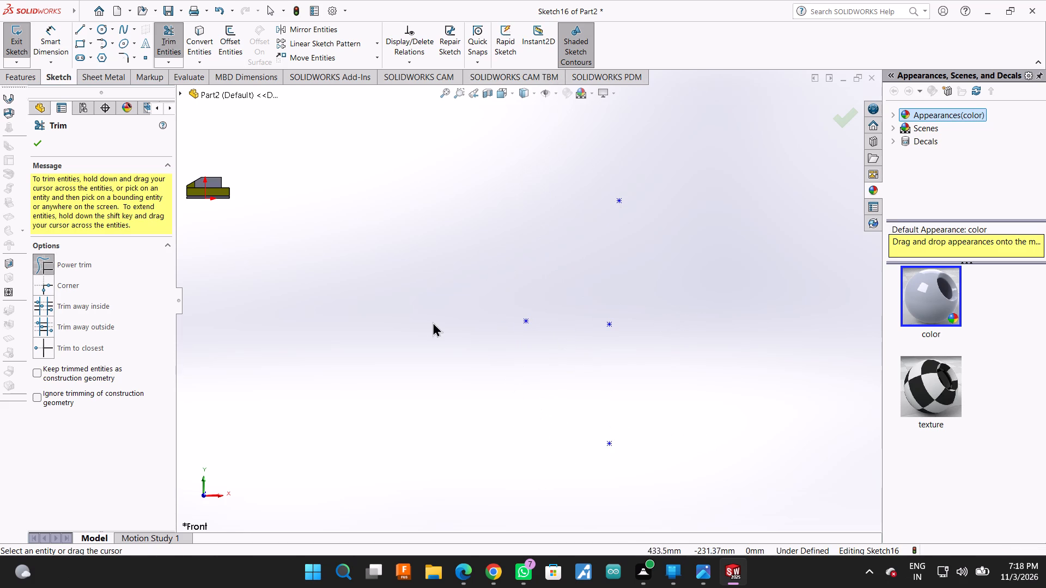
pyautogui.moveTo(513, 297); pyautogui.dragTo(564, 309)
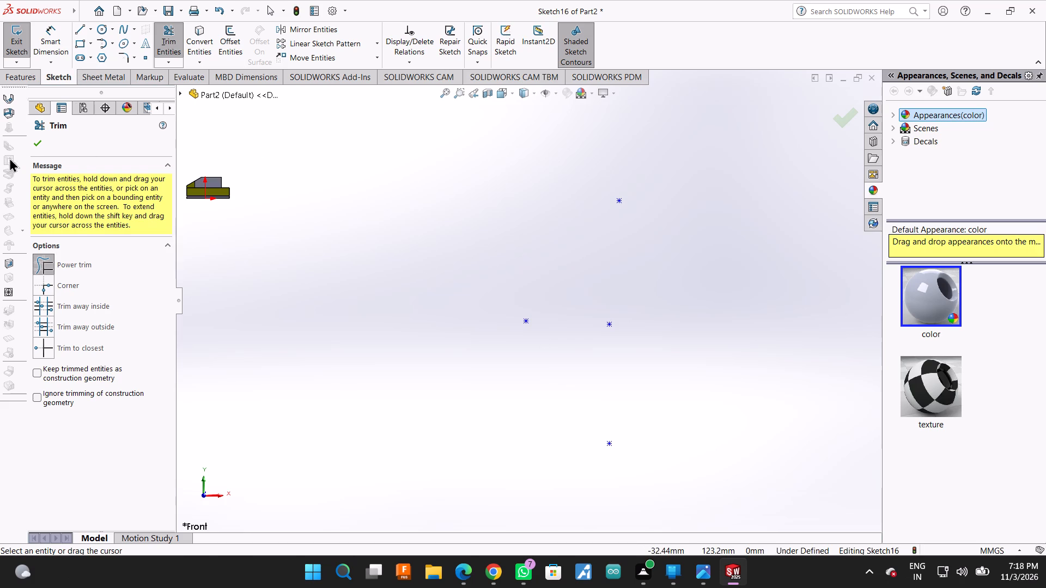
pyautogui.click(34, 140)
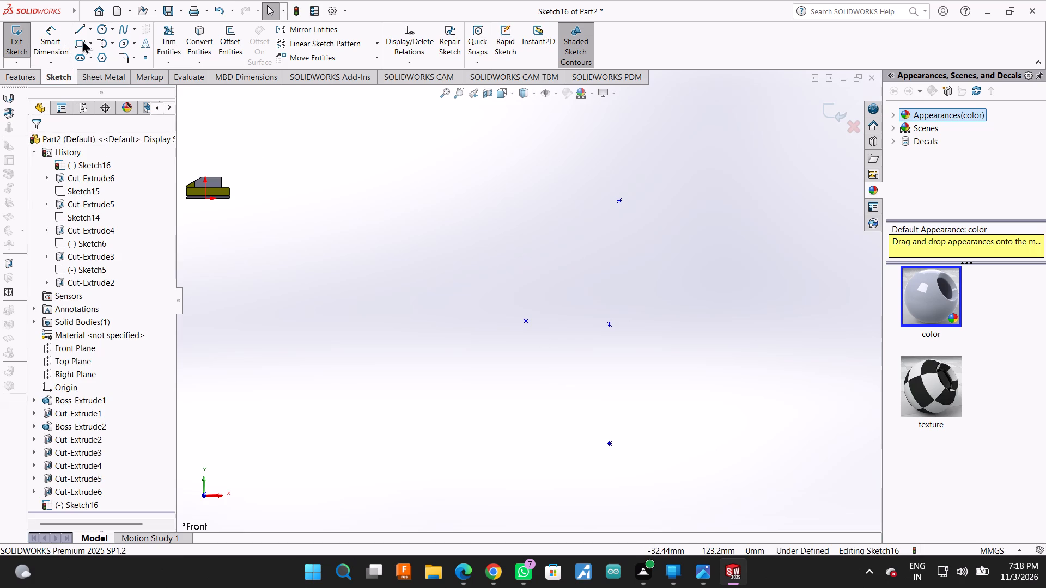
# Sketch a new tall, narrow corner rectangle with its upper-left corner at about X 572, Y 60 mm, clear of the existing part.
pyautogui.click(74, 44)
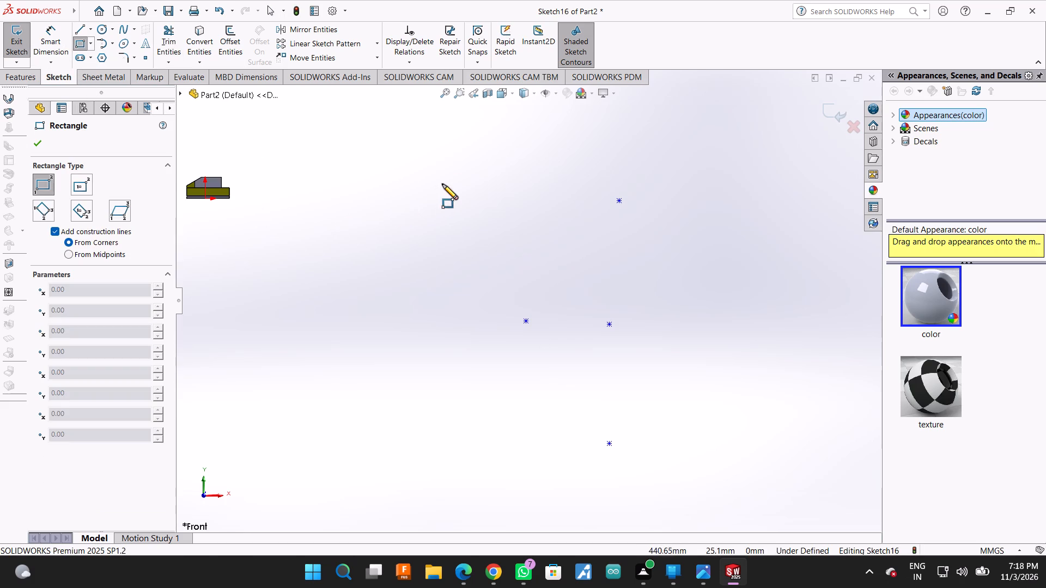
pyautogui.click(510, 167)
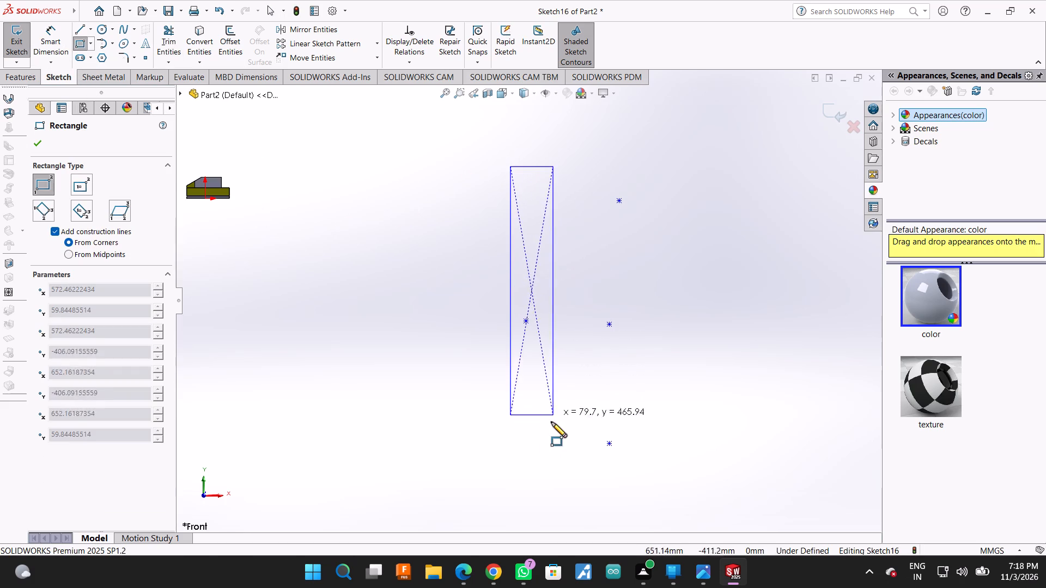
pyautogui.click(534, 465)
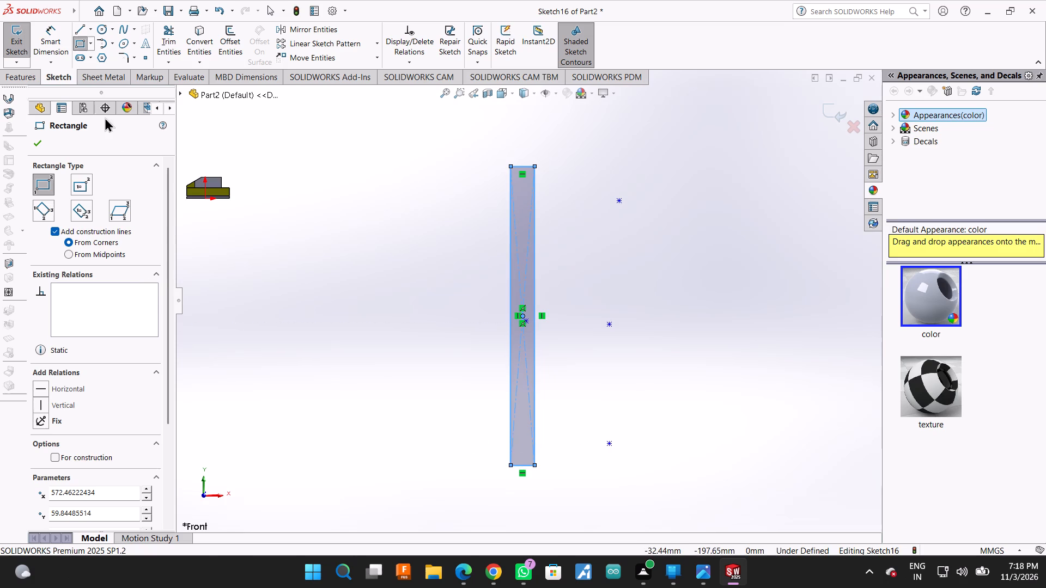
# Sketch a diagonal arm with lines from the bar's right edge: about 332 mm up to its top level, a 38 mm perpendicular end, and back.
pyautogui.click(82, 26)
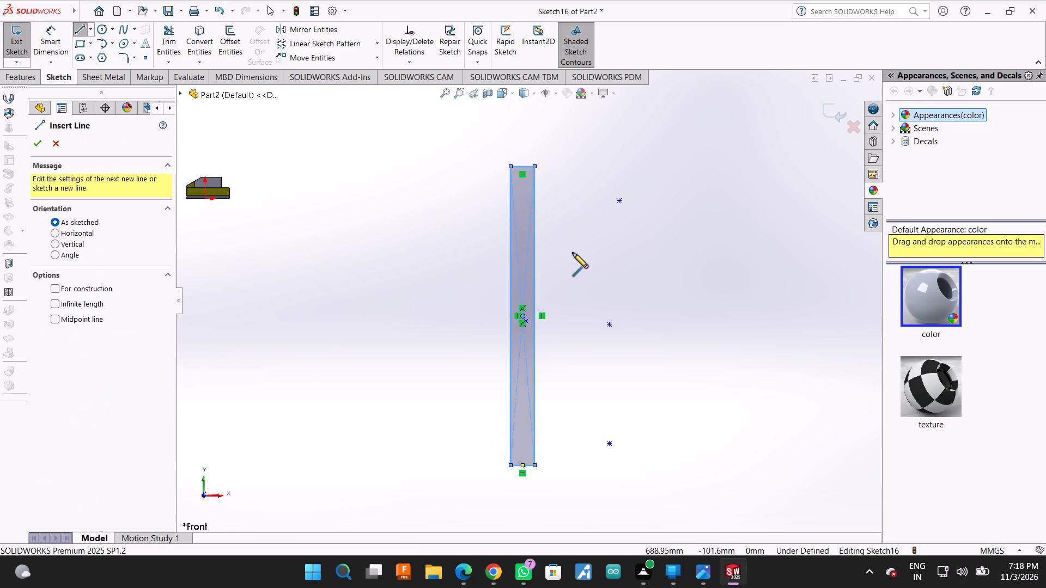
pyautogui.click(534, 296)
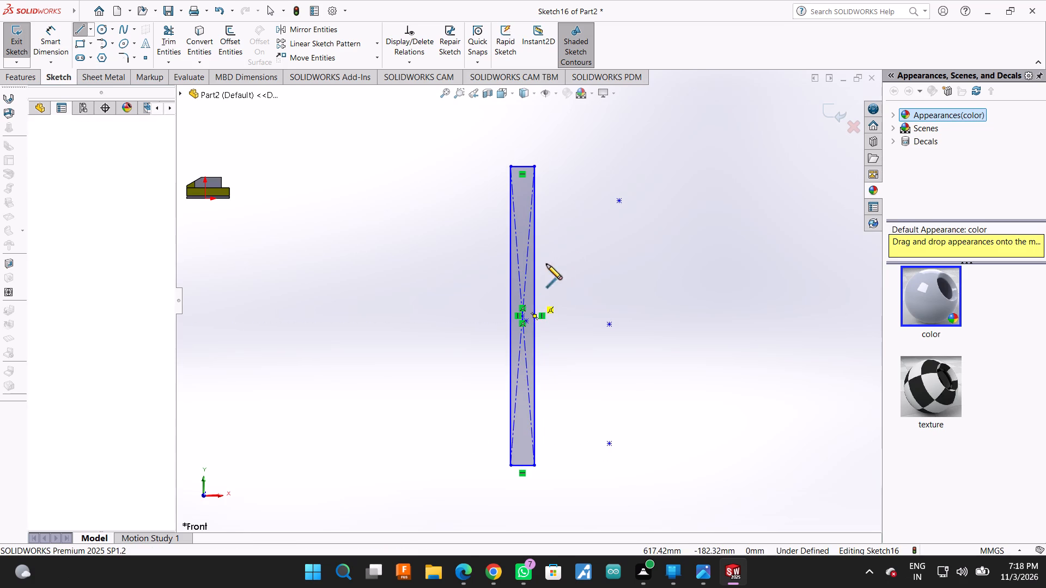
pyautogui.click(655, 163)
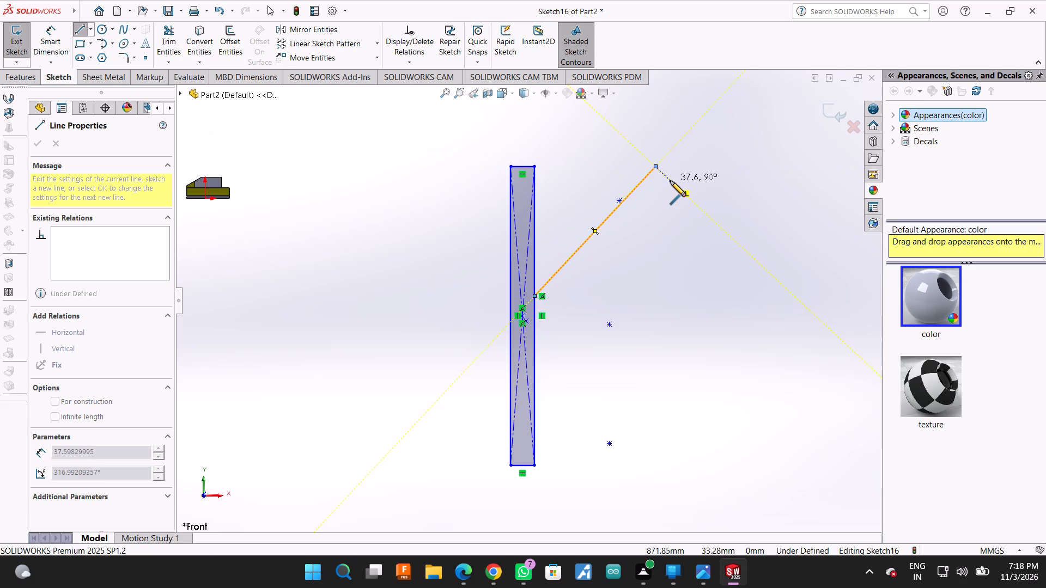
pyautogui.click(670, 181)
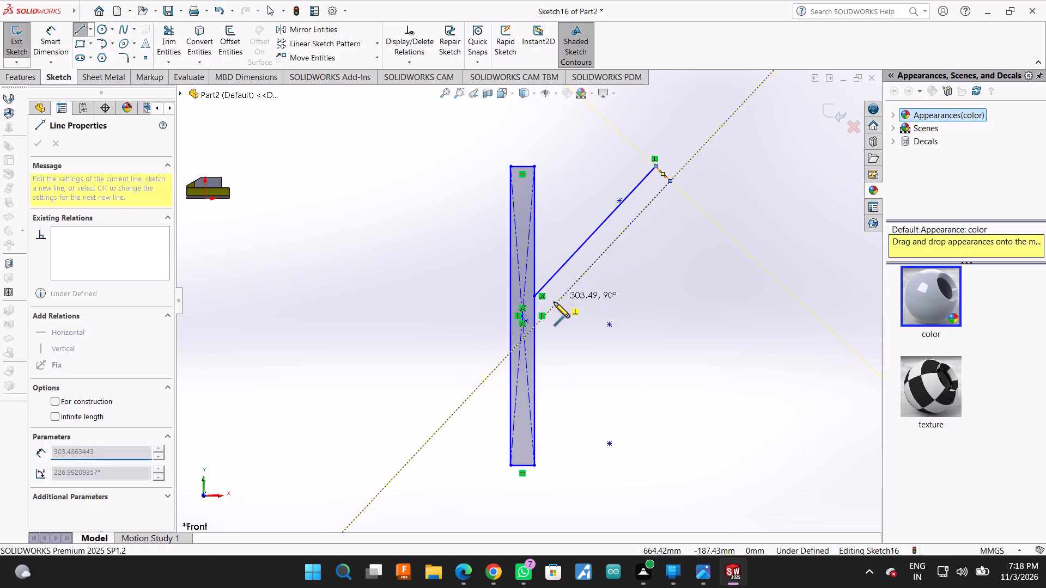
pyautogui.click(534, 320)
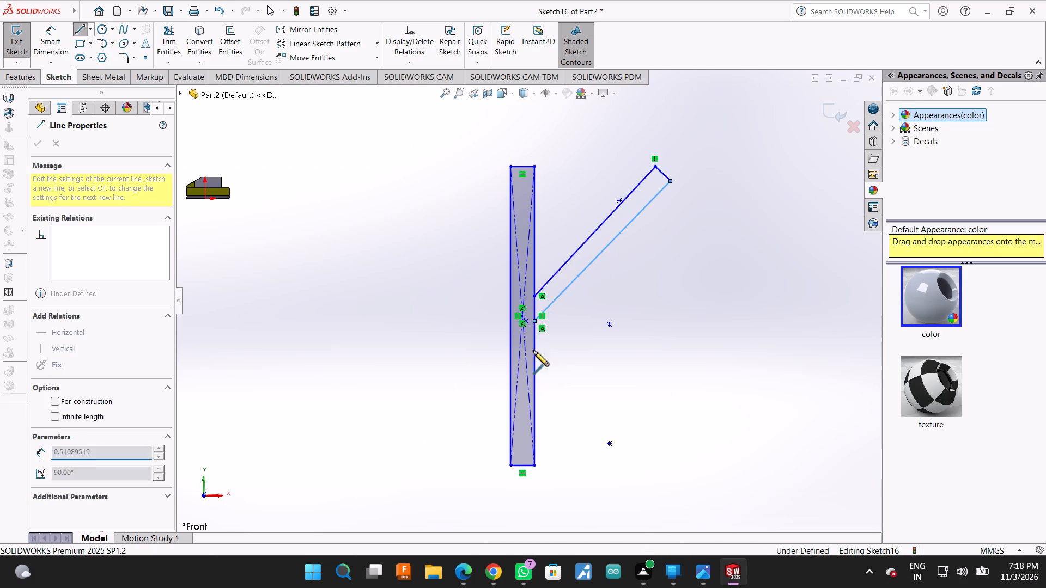
# Sketch a diagonal leg from the arm's lower edge: about 359 mm down to the bar's bottom level, a 41 mm horizontal foot, and about 387 mm back.
pyautogui.click(559, 300)
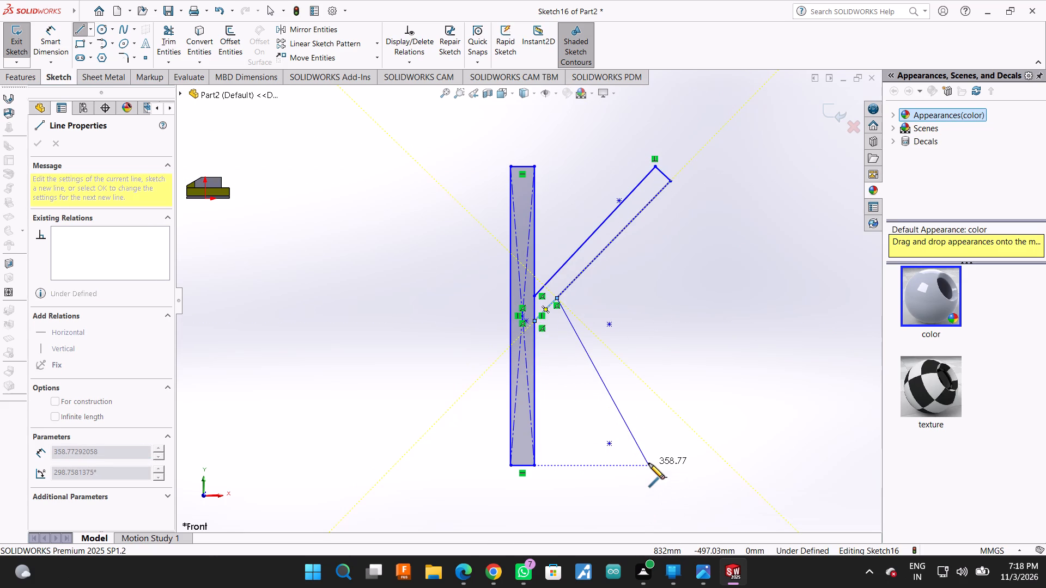
pyautogui.click(649, 463)
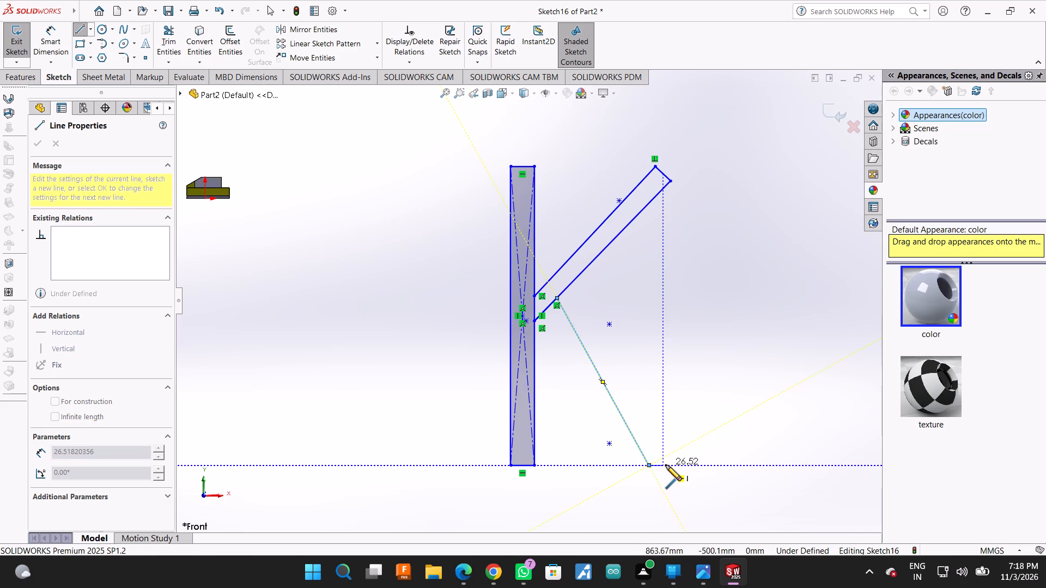
pyautogui.click(666, 465)
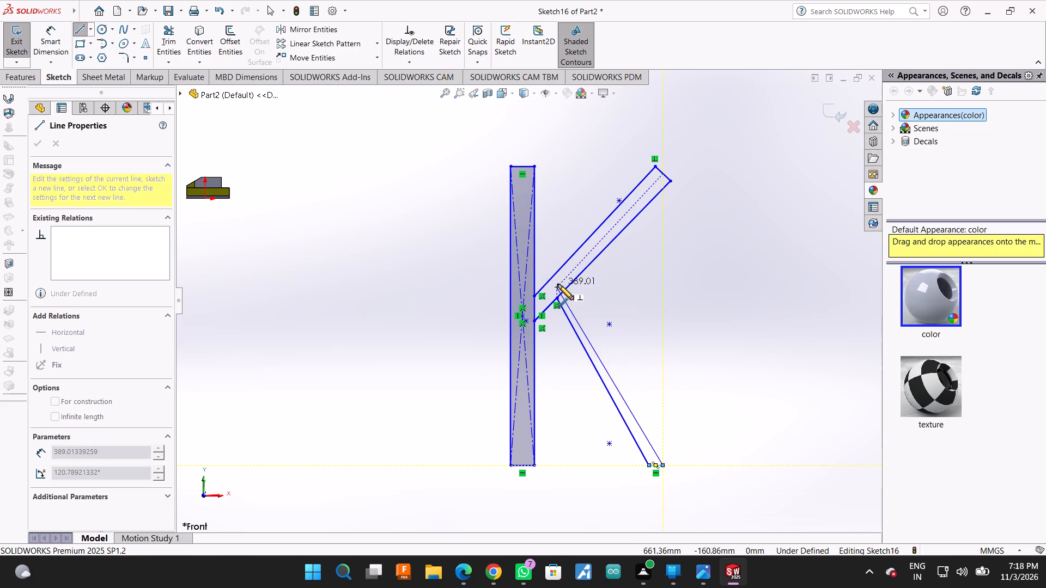
pyautogui.hotkey('ctrl', 'z')
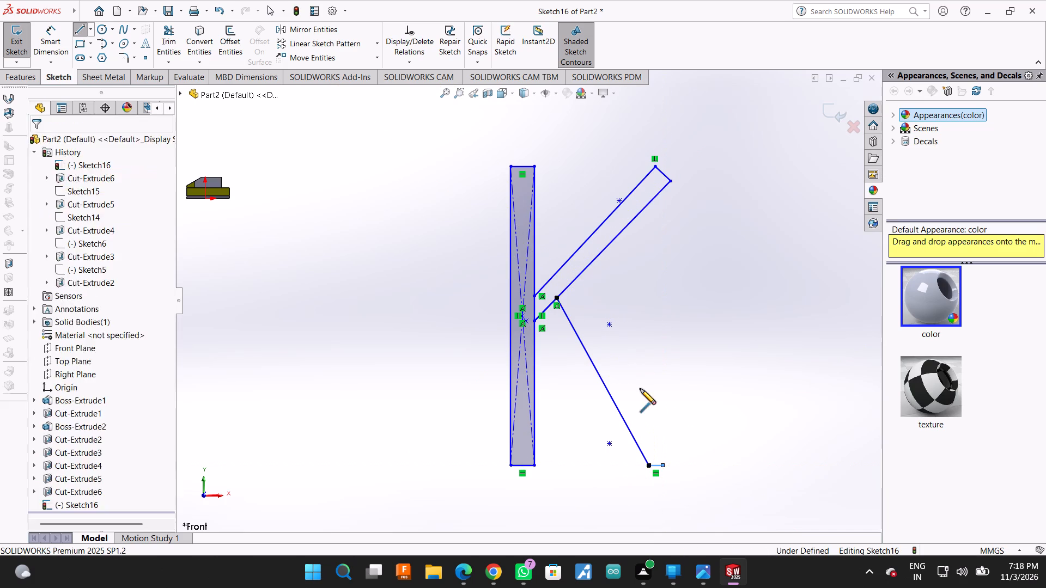
pyautogui.click(75, 28)
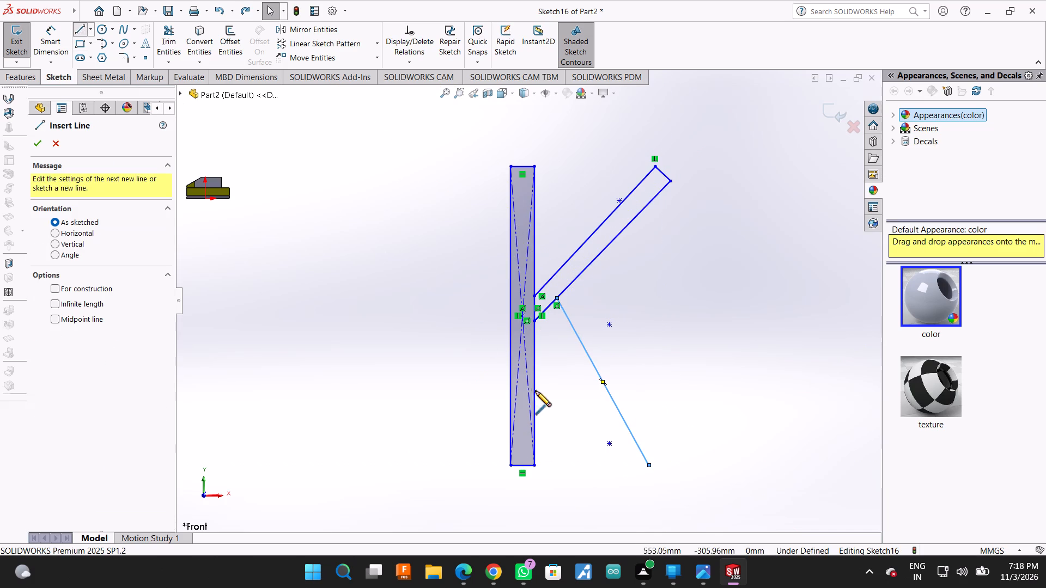
pyautogui.click(651, 466)
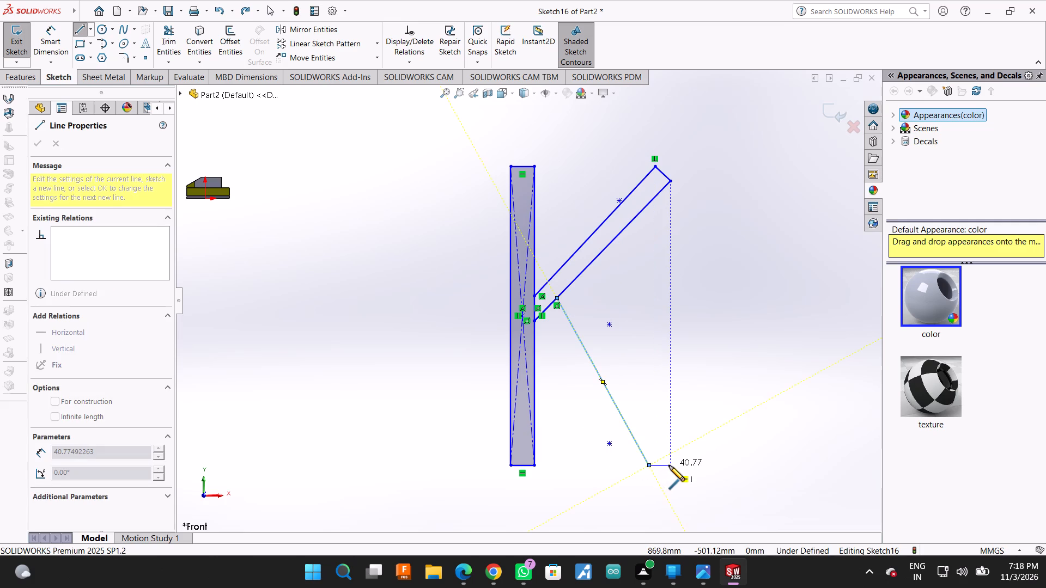
pyautogui.click(669, 465)
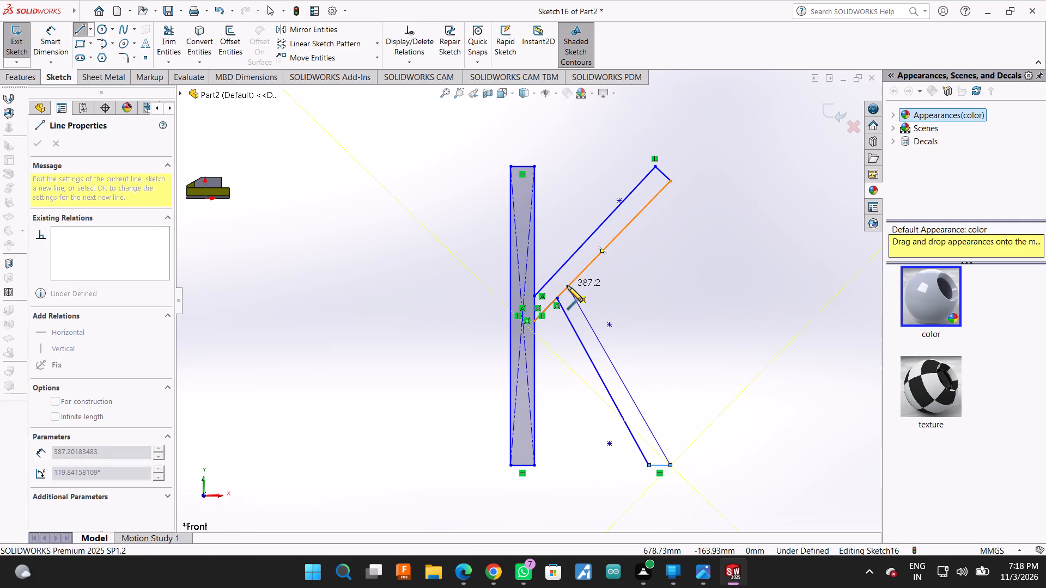
pyautogui.click(567, 286)
pyautogui.scroll(2, 680, 465)
pyautogui.scroll(-4, 581, 438)
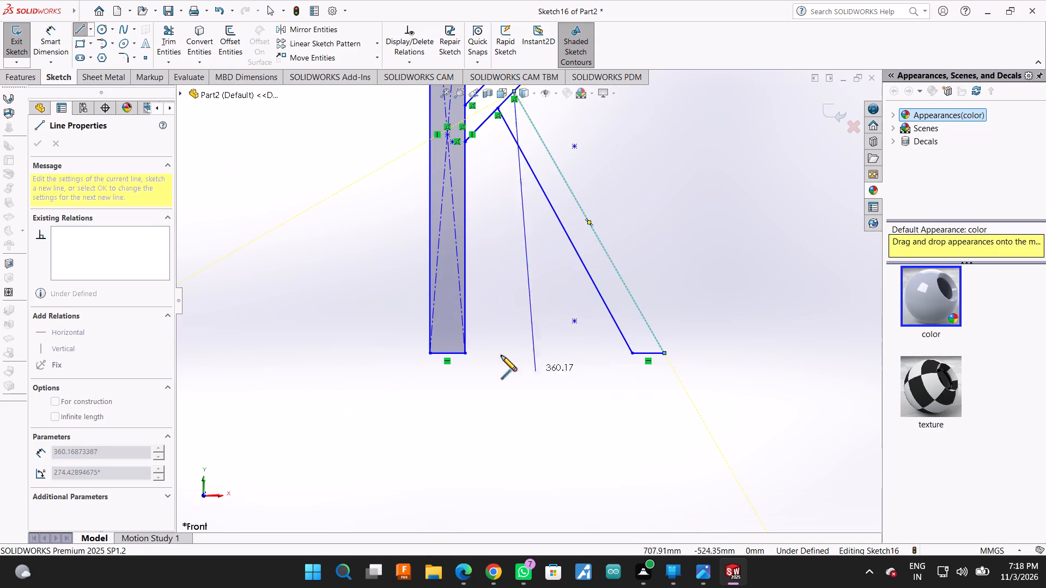
pyautogui.press('Escape')
# Power-trim the arm's lower edge between the leg's two lines and the bar's right edge between the arm's two lines.
pyautogui.scroll(2, 666, 387)
pyautogui.scroll(2, 574, 318)
pyautogui.scroll(-2, 567, 287)
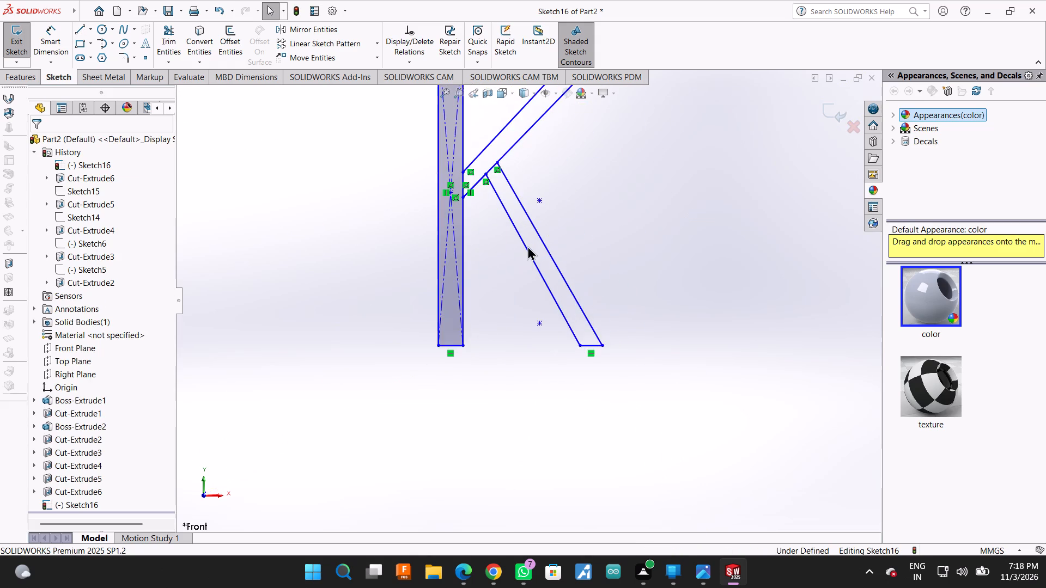
pyautogui.scroll(2, 525, 226)
pyautogui.scroll(-2, 523, 223)
pyautogui.moveTo(177, 35); pyautogui.dragTo(176, 40)
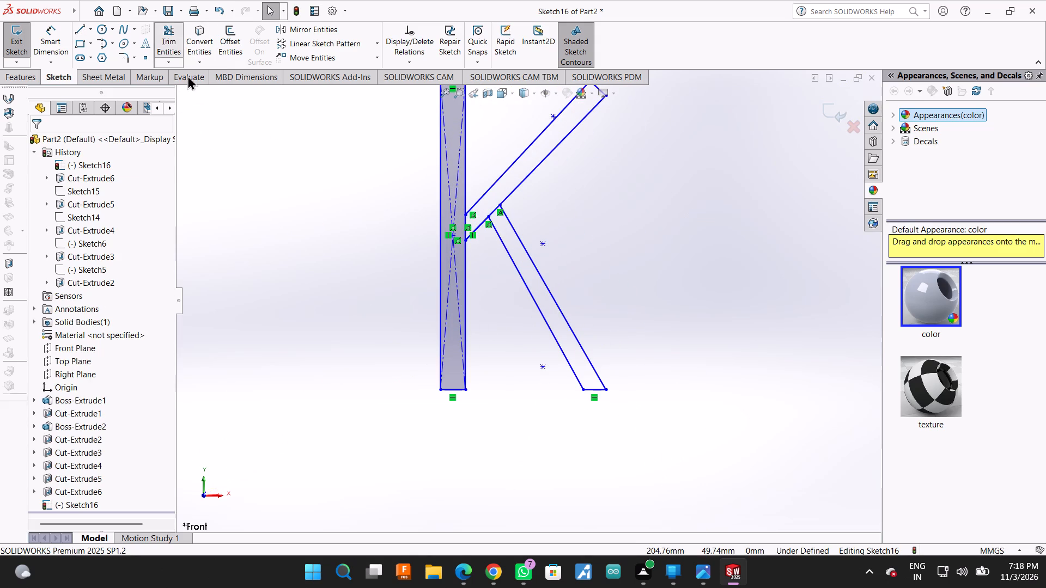
pyautogui.scroll(-2, 429, 200)
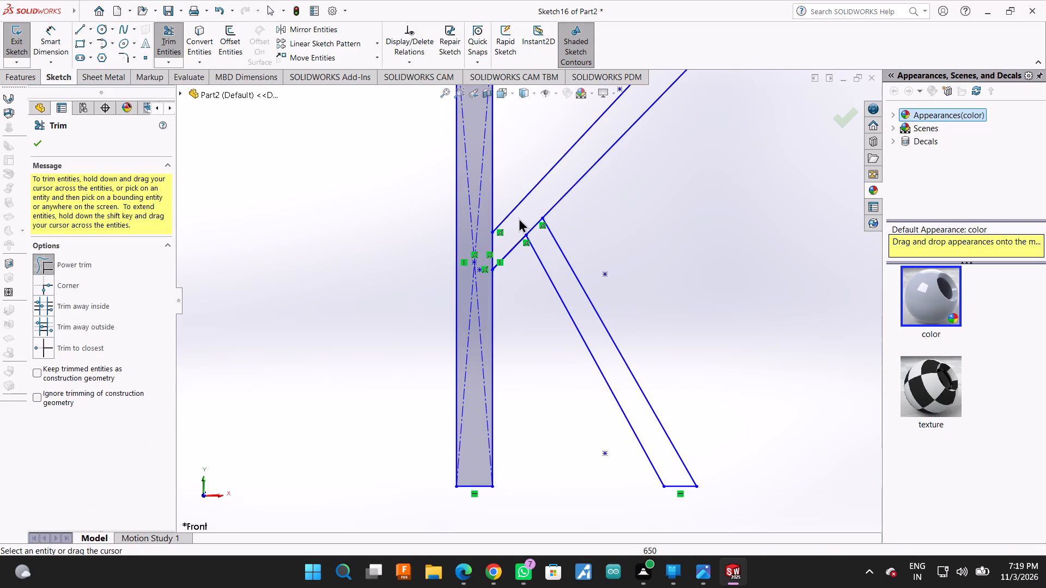
pyautogui.moveTo(521, 219); pyautogui.dragTo(539, 234)
pyautogui.moveTo(513, 224); pyautogui.dragTo(488, 241)
# Examine the trimmed K outline at its junctions, foot and arm end for gaps or leftover segments.
pyautogui.scroll(5, 534, 287)
pyautogui.scroll(-1, 624, 382)
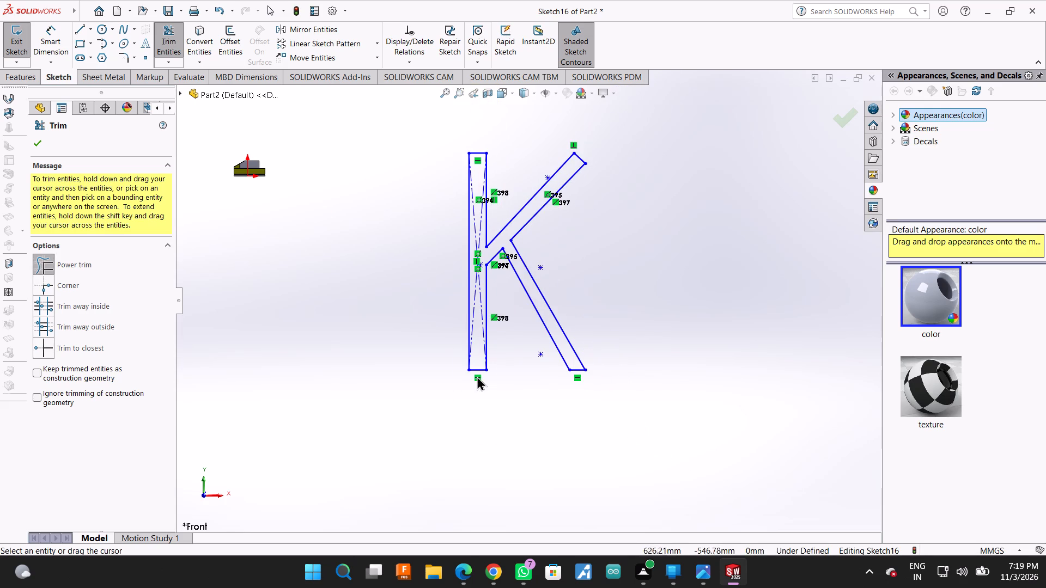
pyautogui.scroll(-7, 485, 266)
pyautogui.scroll(3, 516, 277)
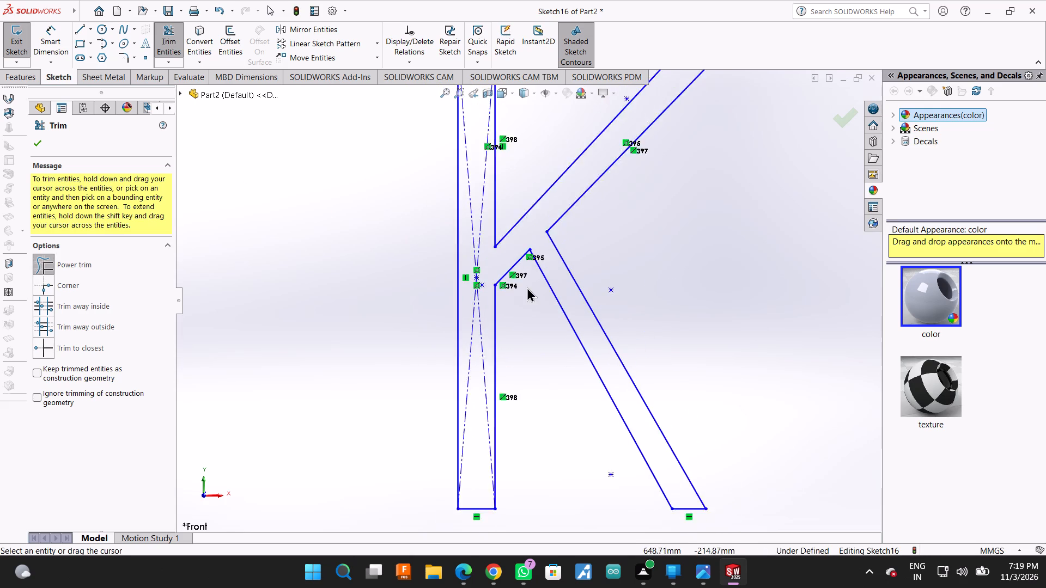
pyautogui.scroll(3, 527, 287)
pyautogui.scroll(-4, 550, 399)
pyautogui.scroll(-3, 453, 397)
pyautogui.scroll(2, 714, 434)
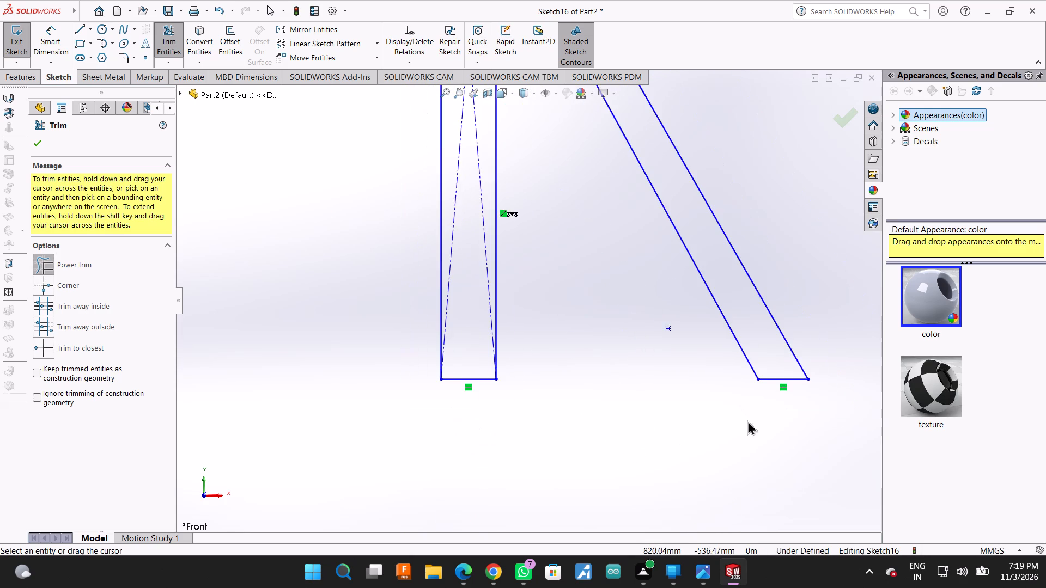
pyautogui.scroll(-2, 761, 391)
pyautogui.scroll(9, 776, 365)
pyautogui.scroll(-2, 568, 171)
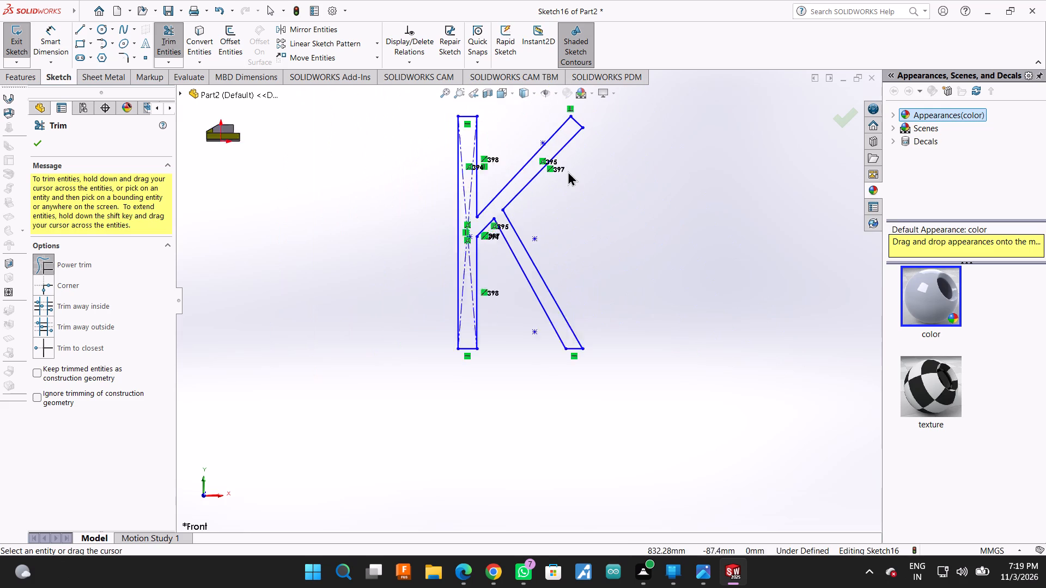
pyautogui.scroll(-5, 568, 114)
pyautogui.scroll(3, 490, 228)
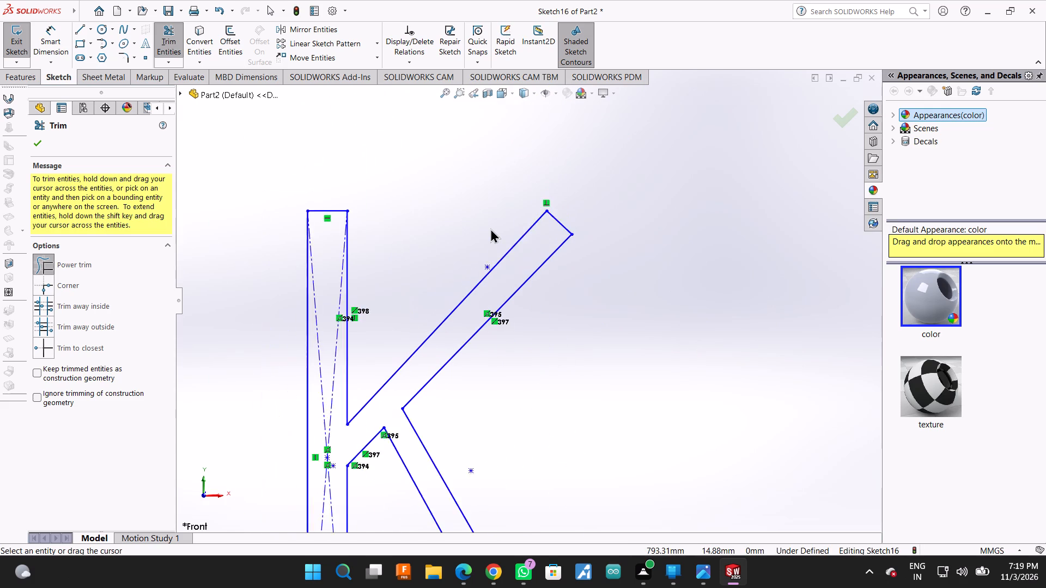
pyautogui.scroll(5, 490, 228)
pyautogui.moveTo(606, 289); pyautogui.dragTo(588, 333, button='middle')
pyautogui.scroll(3, 588, 333)
pyautogui.scroll(-3, 565, 370)
pyautogui.scroll(2, 469, 371)
pyautogui.scroll(-2, 432, 341)
pyautogui.scroll(-2, 497, 285)
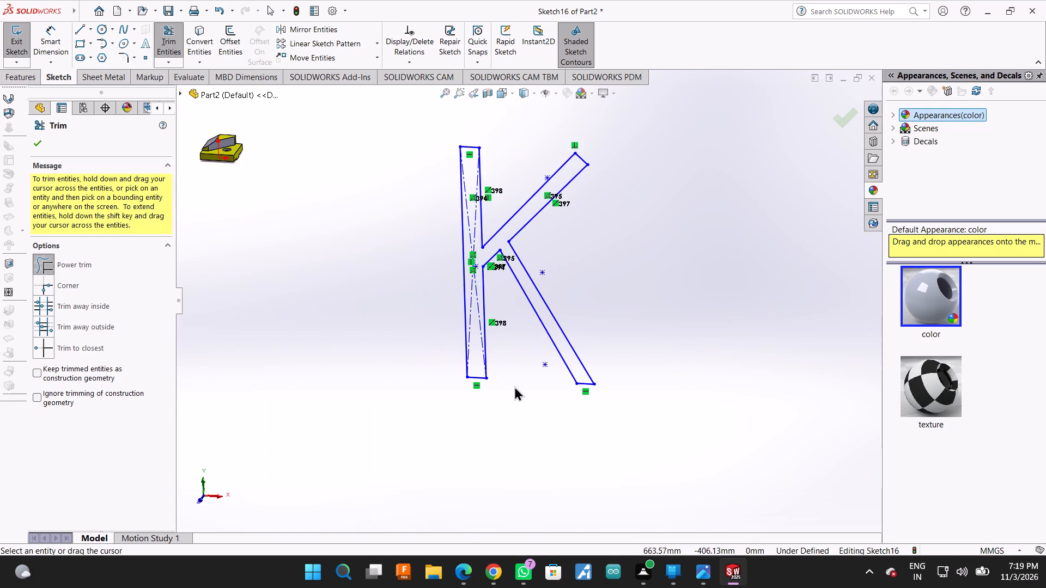
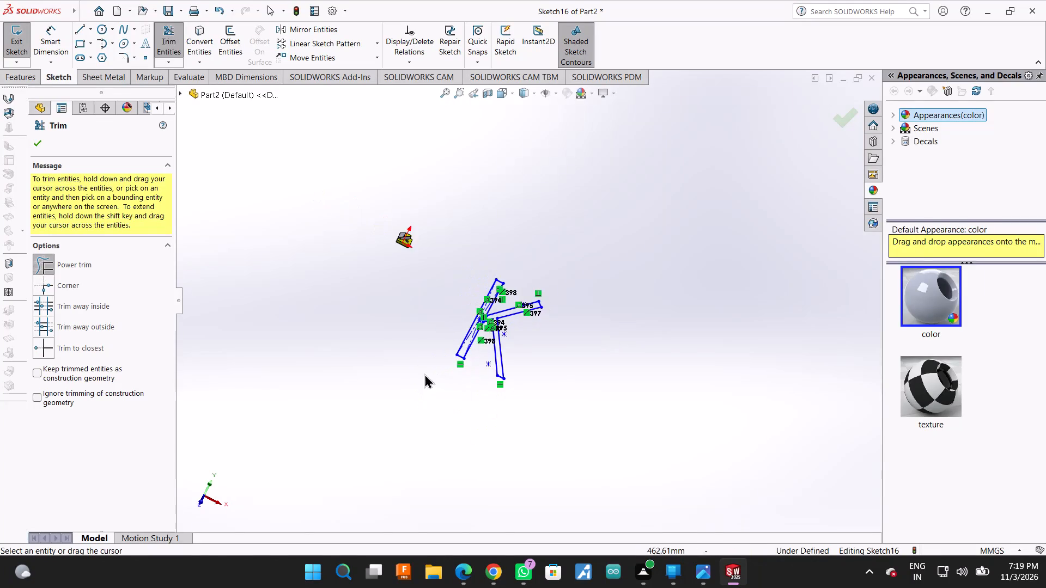
# Examine the trimmed K outline from several tilted angles for gaps or missing closed regions, and leave the Trim command.
pyautogui.scroll(-2, 424, 373)
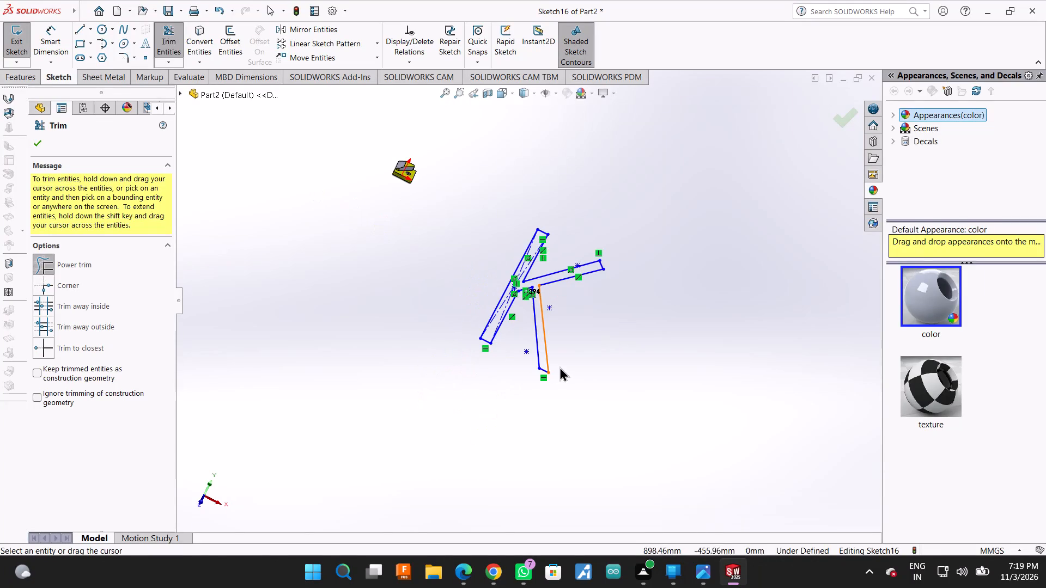
pyautogui.moveTo(568, 356); pyautogui.dragTo(609, 320, button='middle')
pyautogui.scroll(2, 504, 330)
pyautogui.scroll(-4, 504, 330)
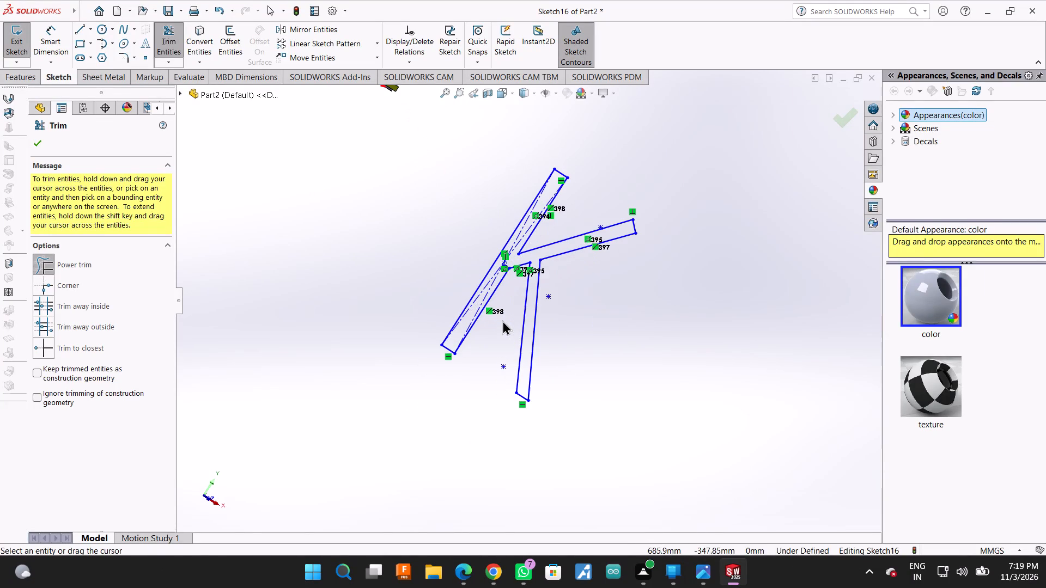
pyautogui.scroll(1, 563, 268)
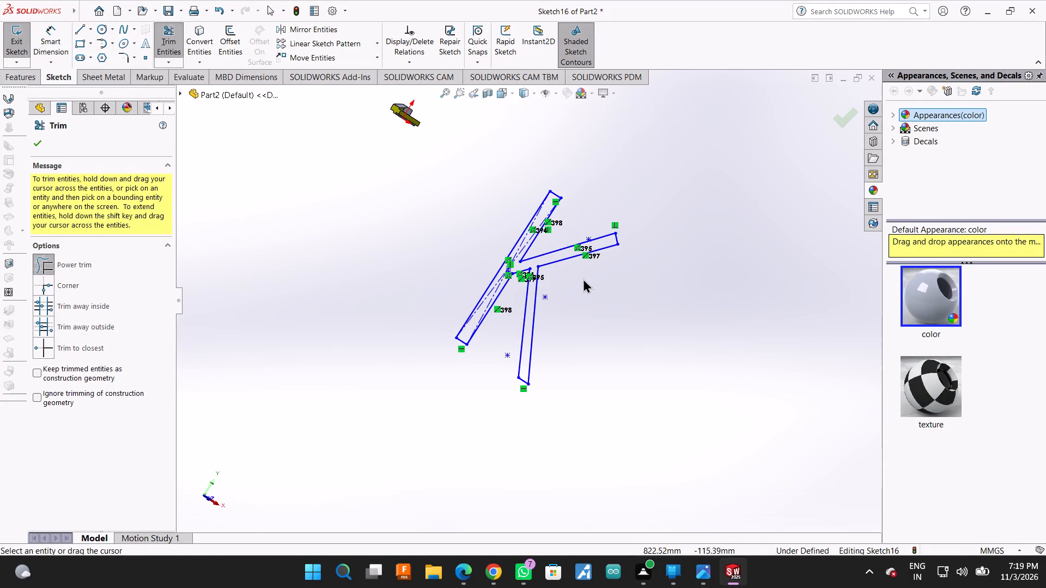
pyautogui.scroll(1, 585, 286)
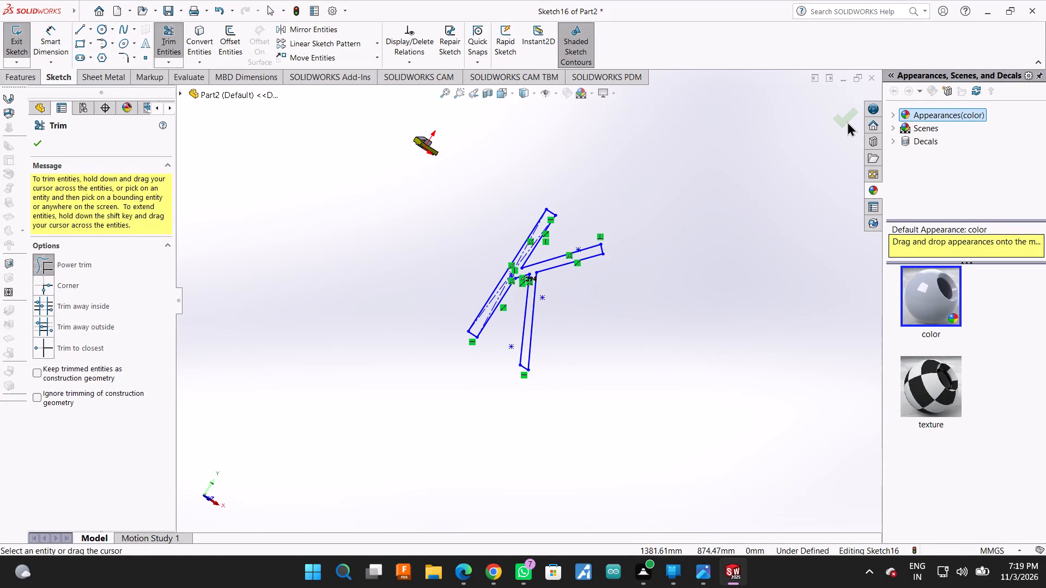
pyautogui.click(847, 121)
pyautogui.moveTo(618, 303); pyautogui.dragTo(616, 333, button='middle')
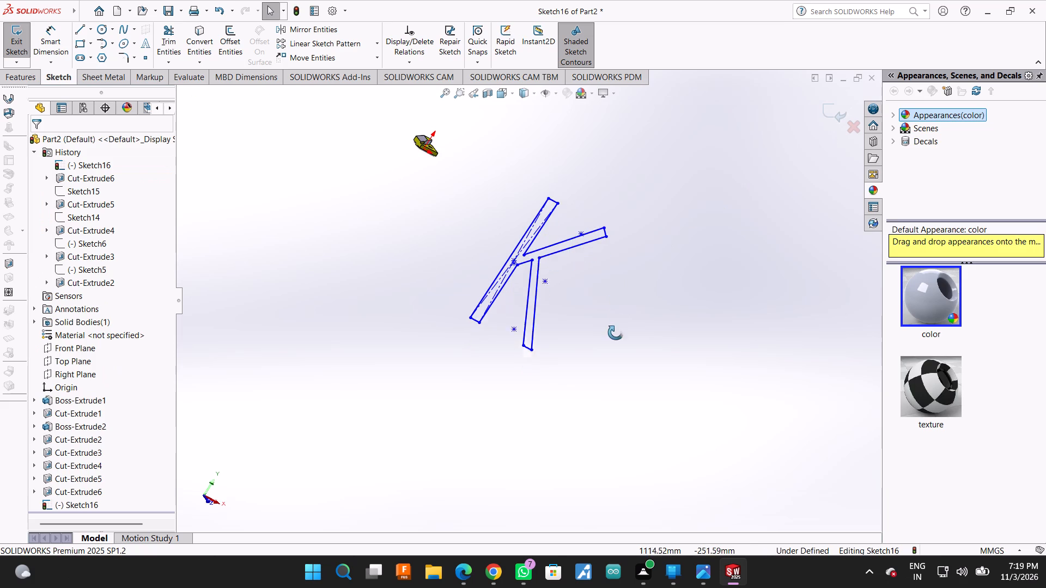
pyautogui.moveTo(616, 333); pyautogui.dragTo(609, 356, button='middle')
# Delete the entire K outline from Sketch16, including its construction lines and points, in a view normal to the sketch.
pyautogui.click(65, 501)
pyautogui.click(96, 485)
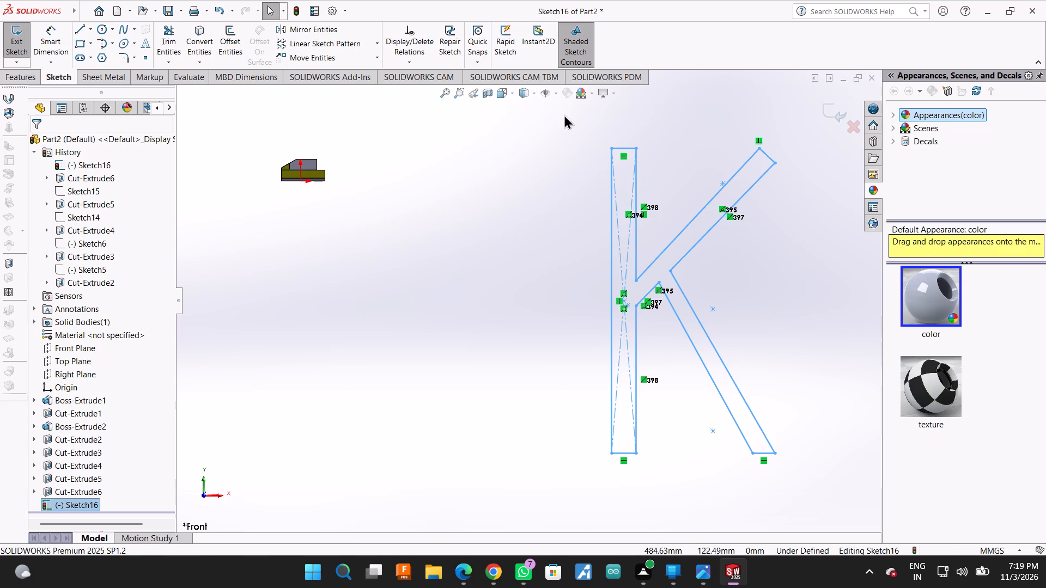
pyautogui.moveTo(564, 114); pyautogui.dragTo(804, 498)
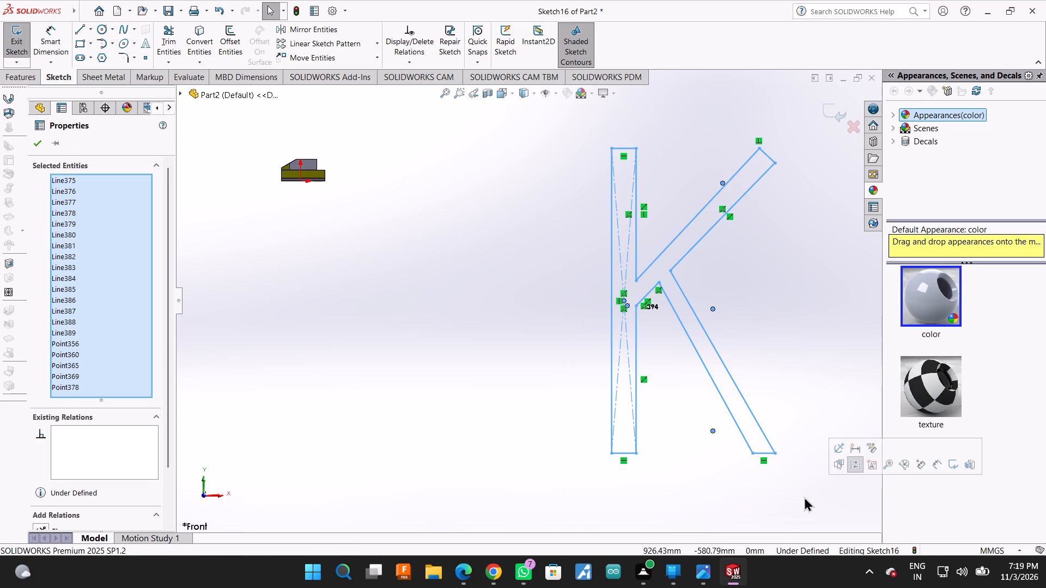
pyautogui.press('Delete')
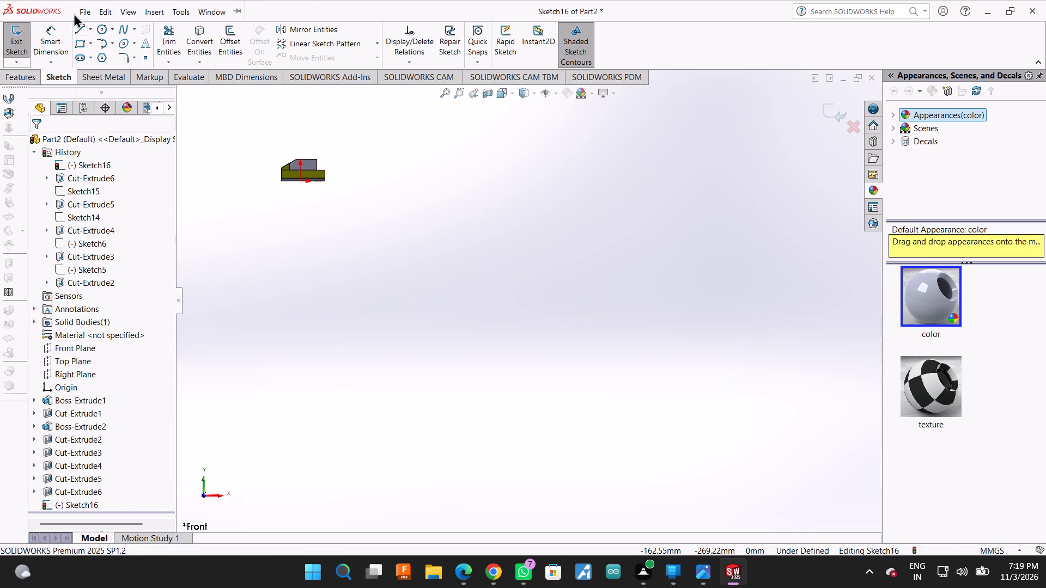
pyautogui.click(645, 47)
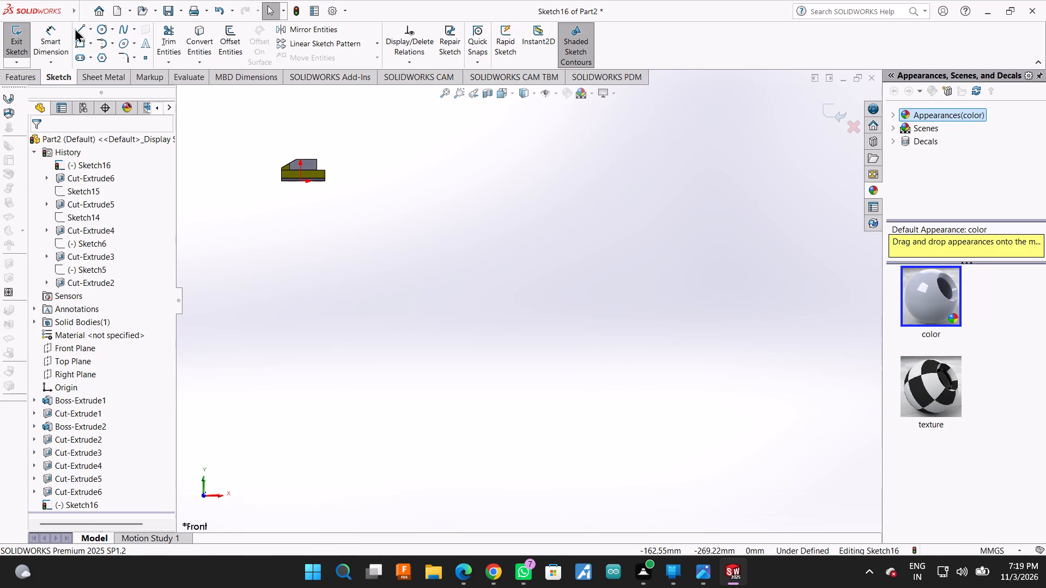
# Sketch a closed upright bar with lines, about 456 mm tall and 34 mm wide, beside the existing part.
pyautogui.click(75, 28)
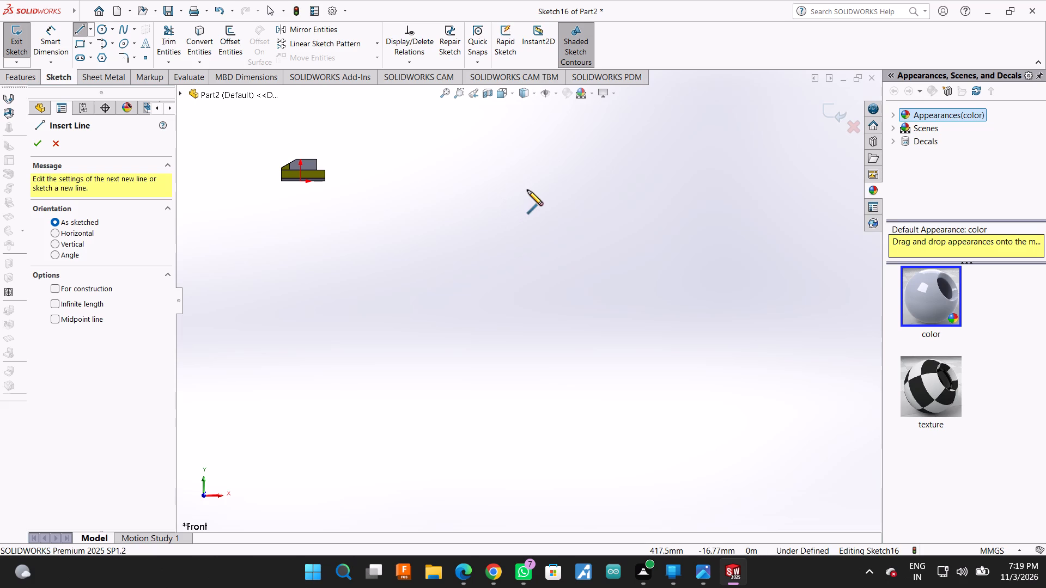
pyautogui.click(527, 190)
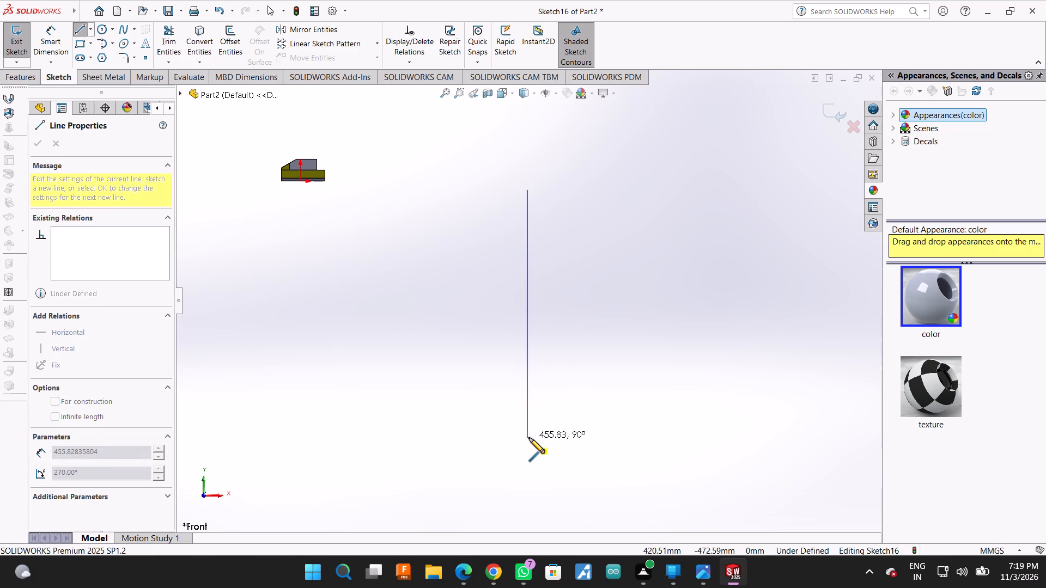
pyautogui.click(529, 438)
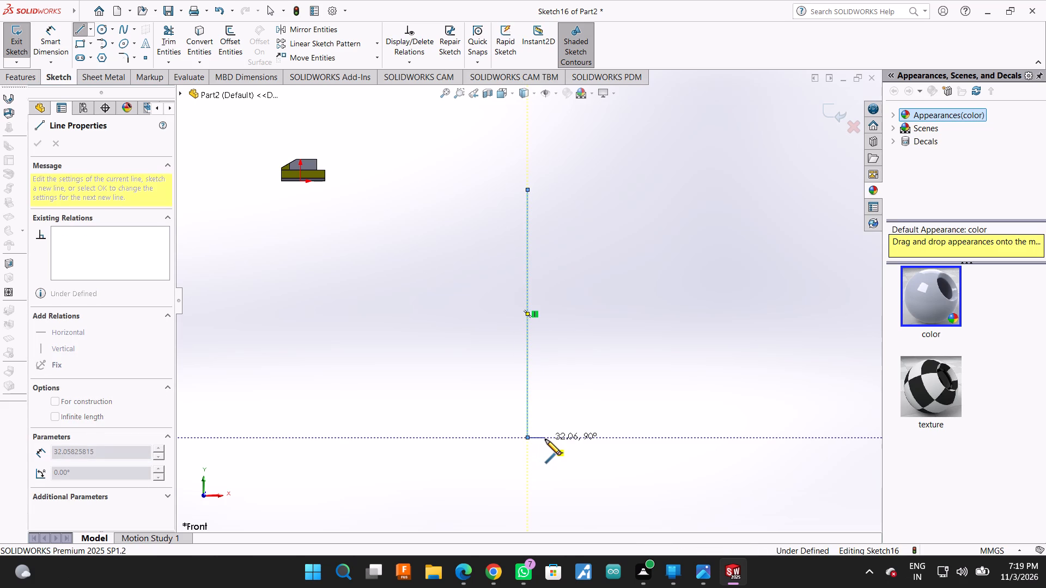
pyautogui.click(546, 439)
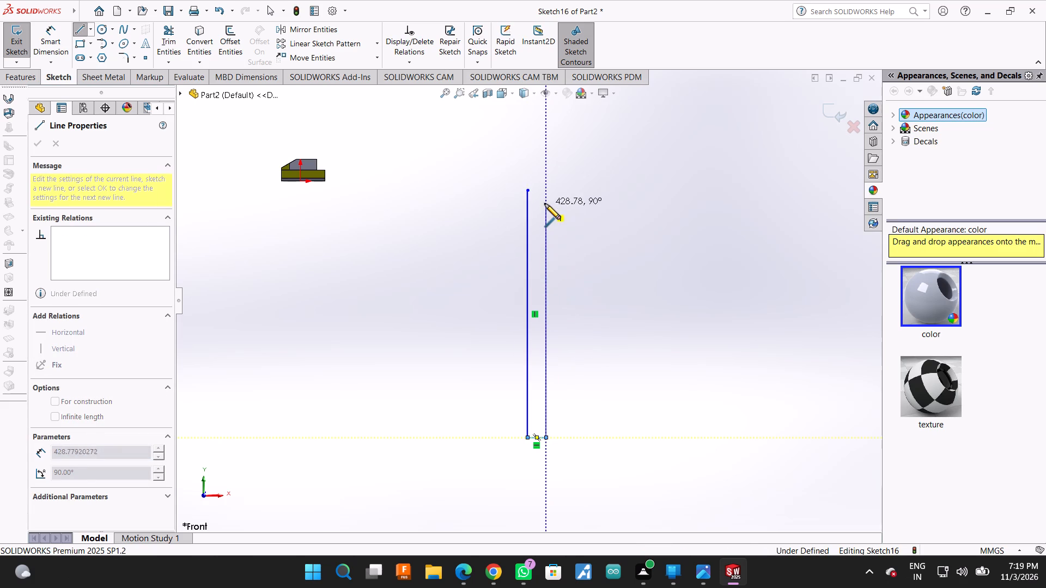
pyautogui.click(545, 191)
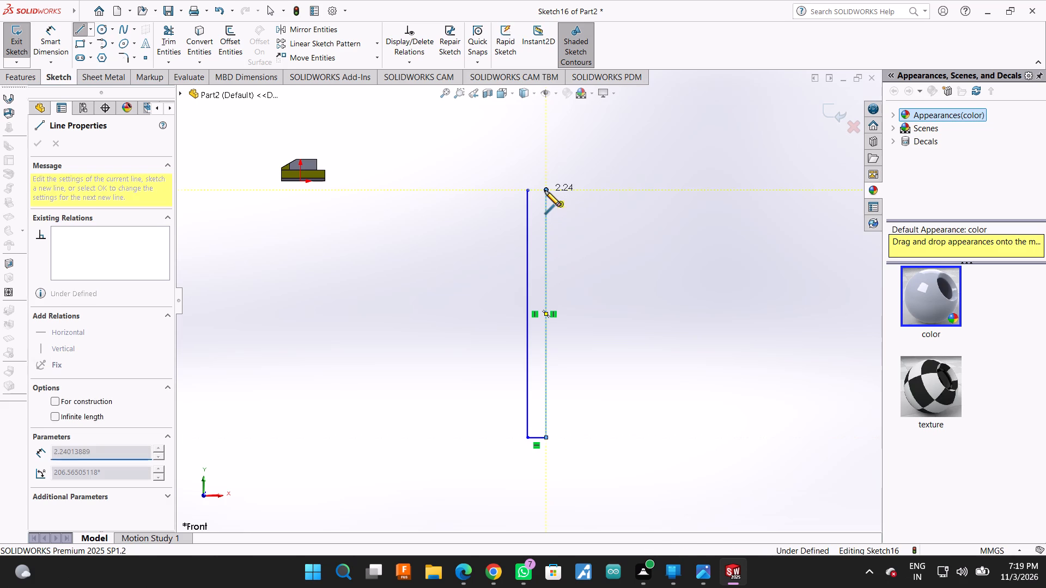
pyautogui.click(530, 193)
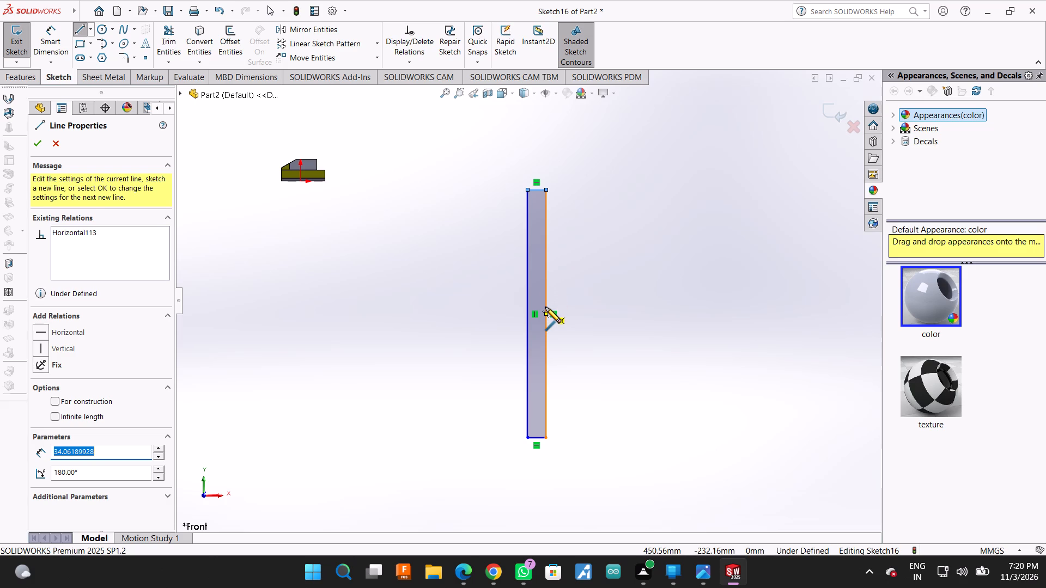
# Sketch a diagonal arm from the bar's inner edge: about 280 mm to top level, 36 mm horizontal end, parallel return, closed by a 42 mm vertical.
pyautogui.click(545, 304)
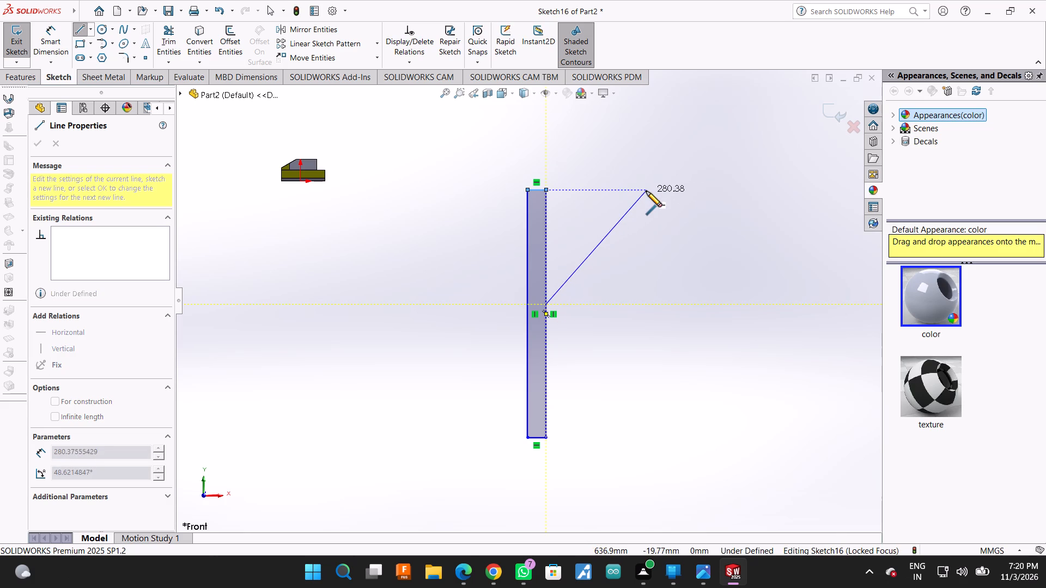
pyautogui.click(646, 191)
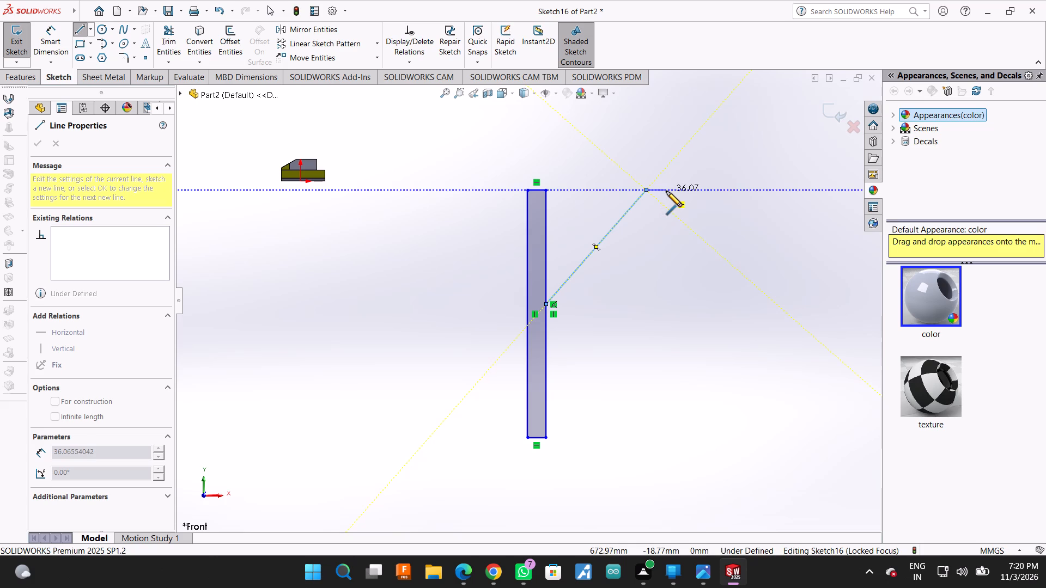
pyautogui.click(666, 191)
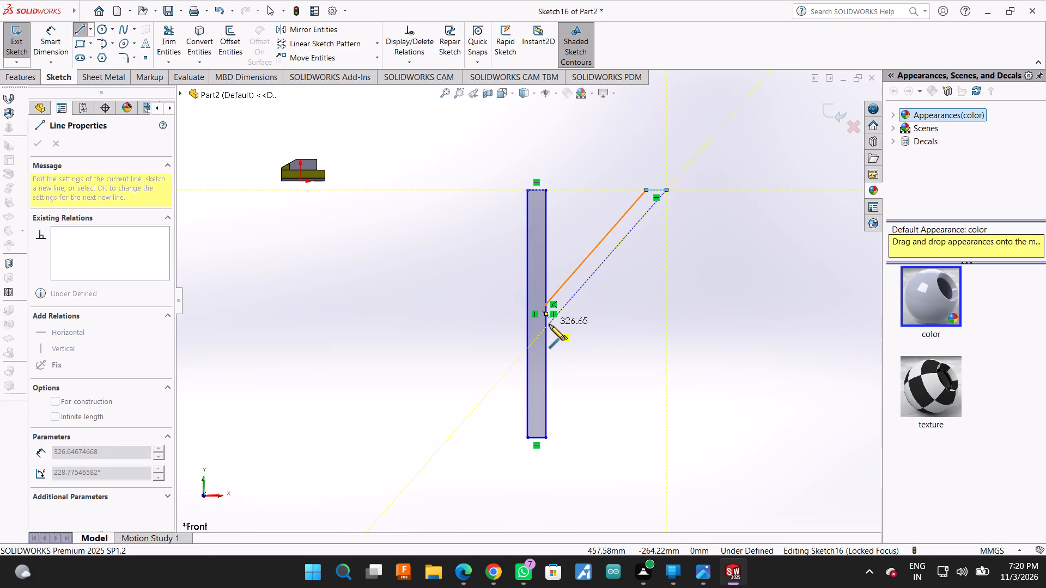
pyautogui.click(548, 326)
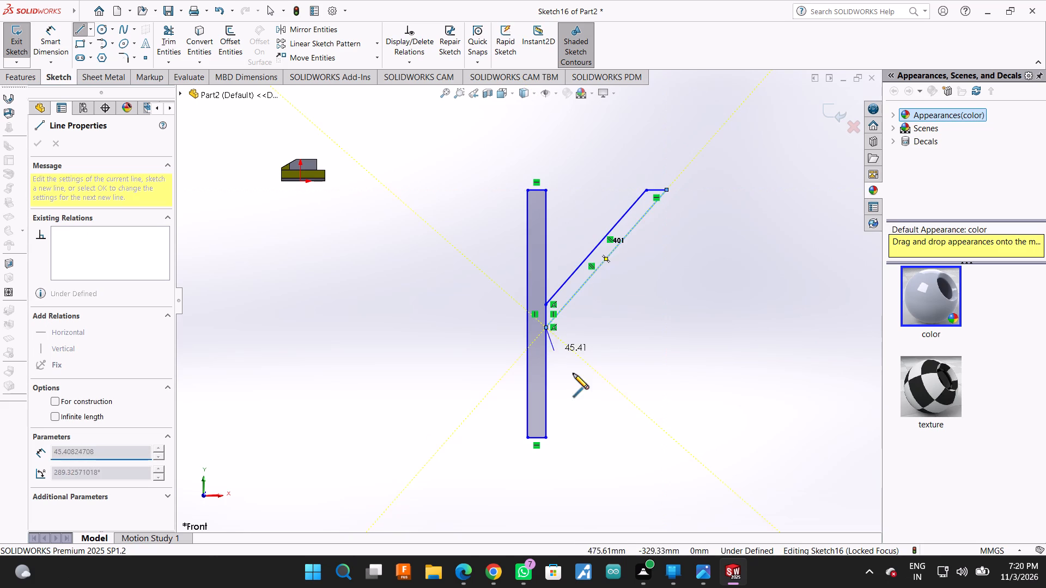
pyautogui.click(544, 304)
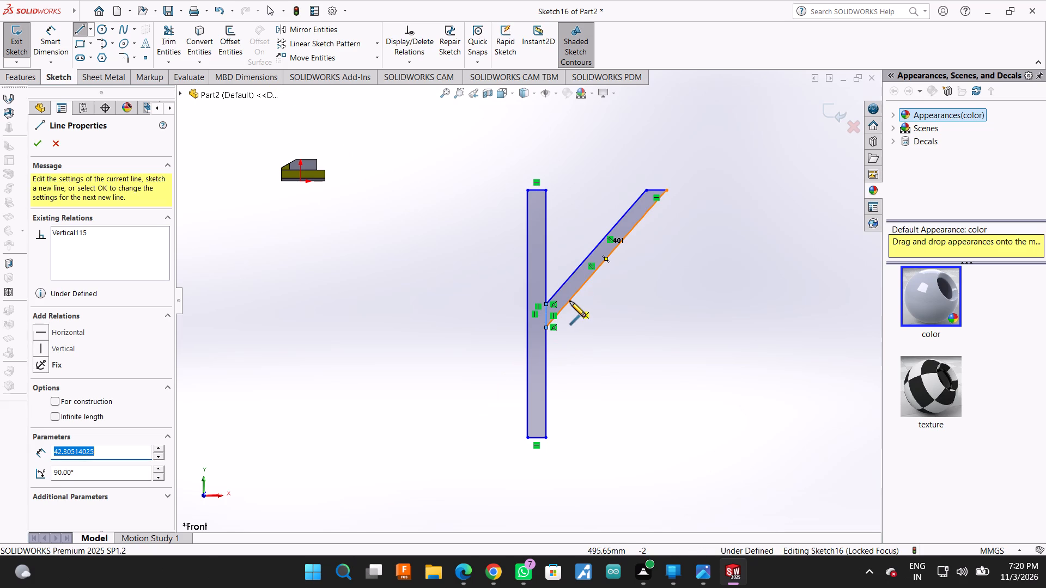
# Sketch a leg from the arm's lower edge: about 270 mm to bottom level, 33 mm horizontal foot, parallel return, closed by a 38 mm line.
pyautogui.click(570, 301)
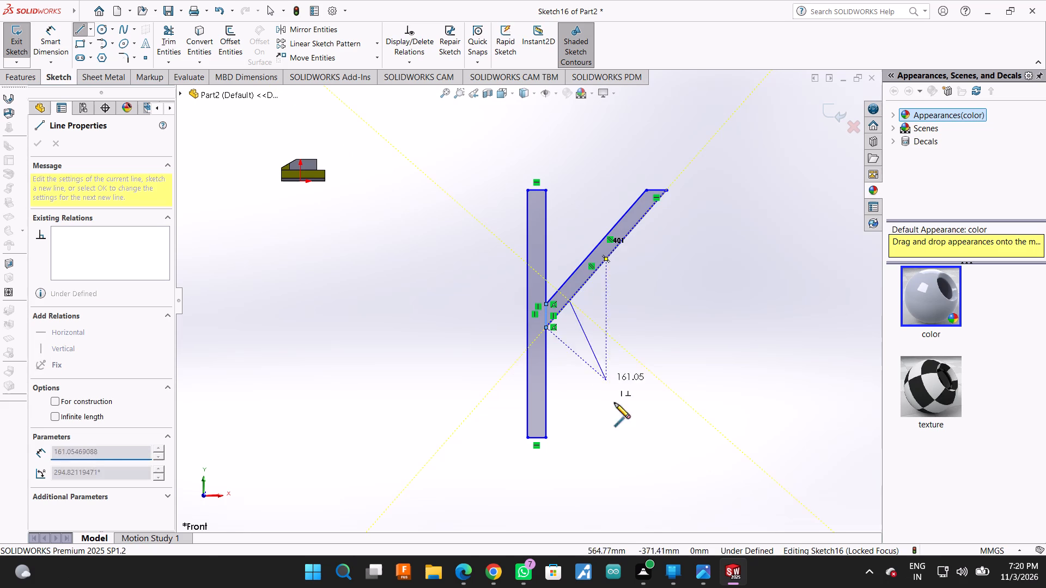
pyautogui.click(621, 440)
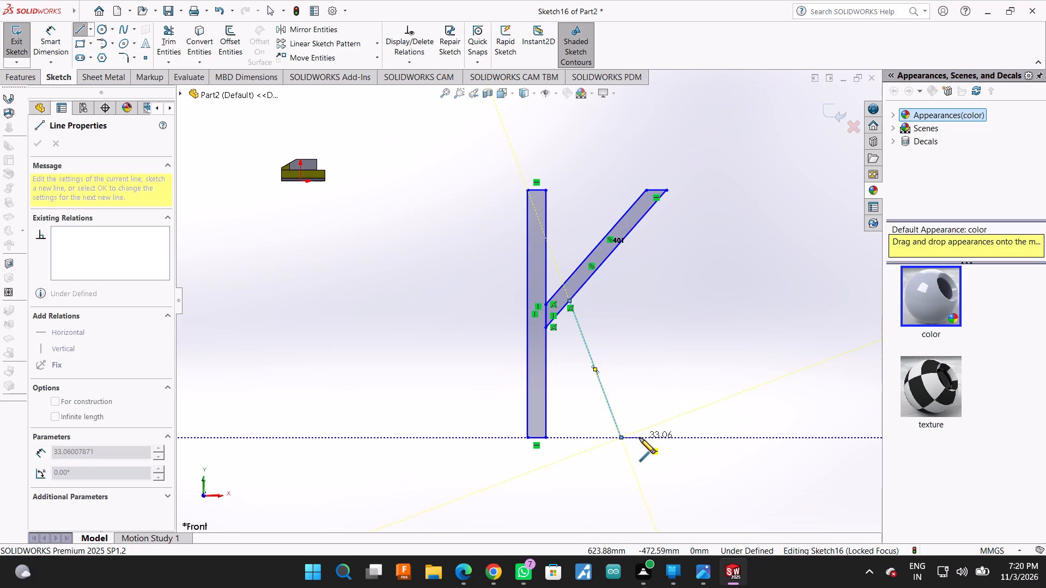
pyautogui.click(641, 437)
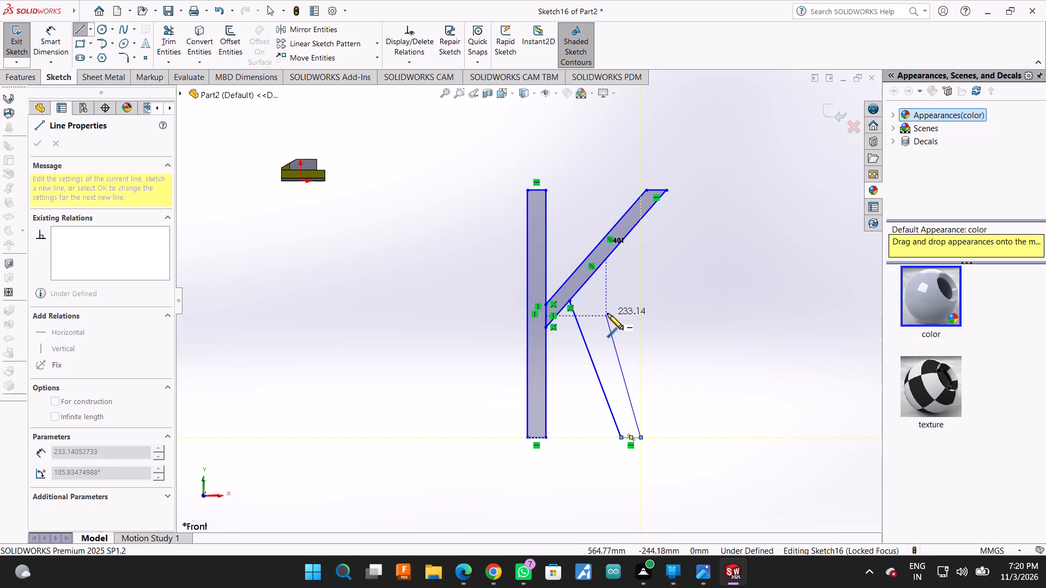
pyautogui.click(583, 287)
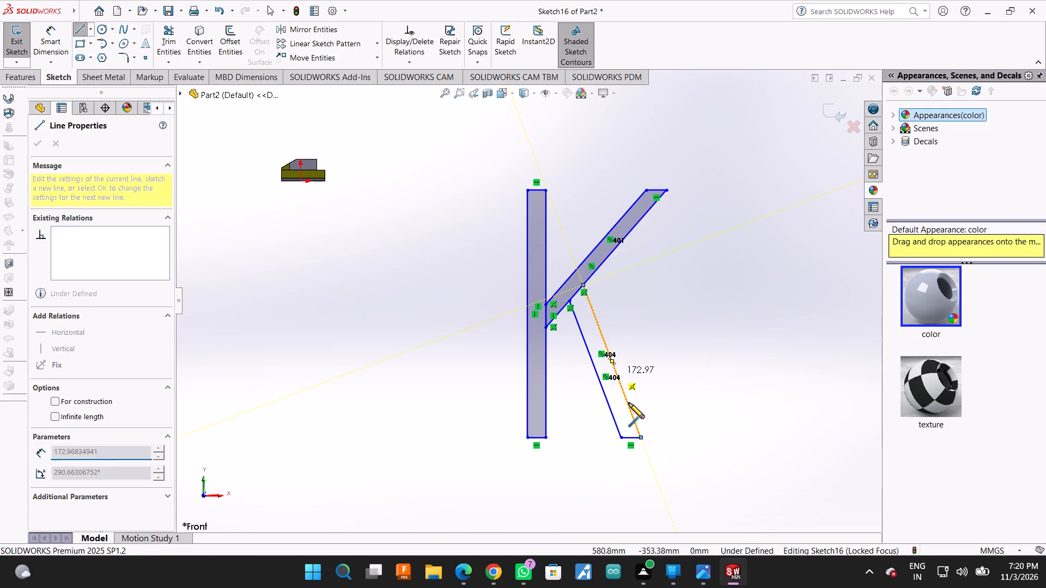
pyautogui.click(571, 301)
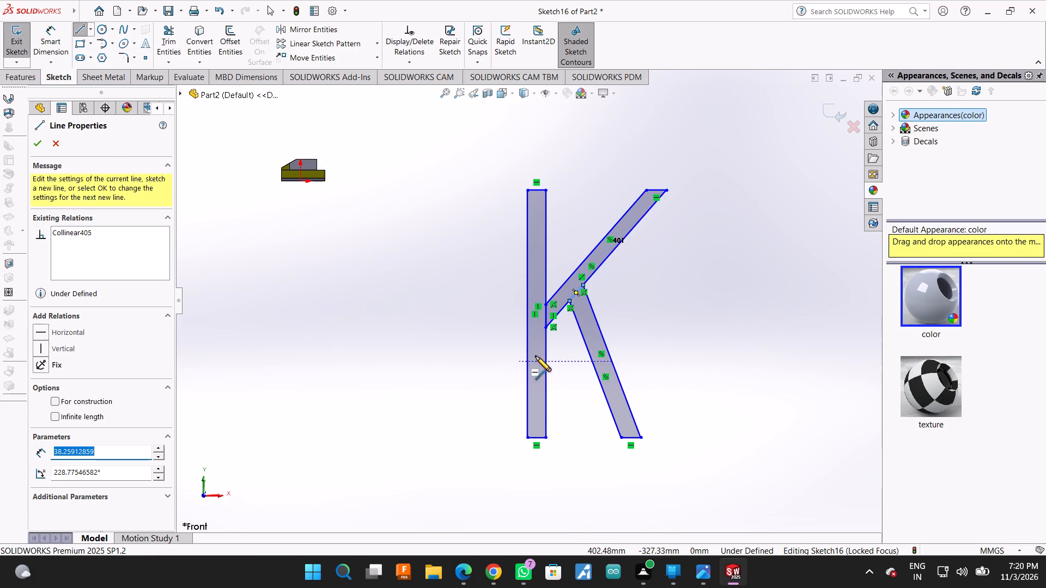
pyautogui.moveTo(643, 318); pyautogui.dragTo(630, 342, button='middle')
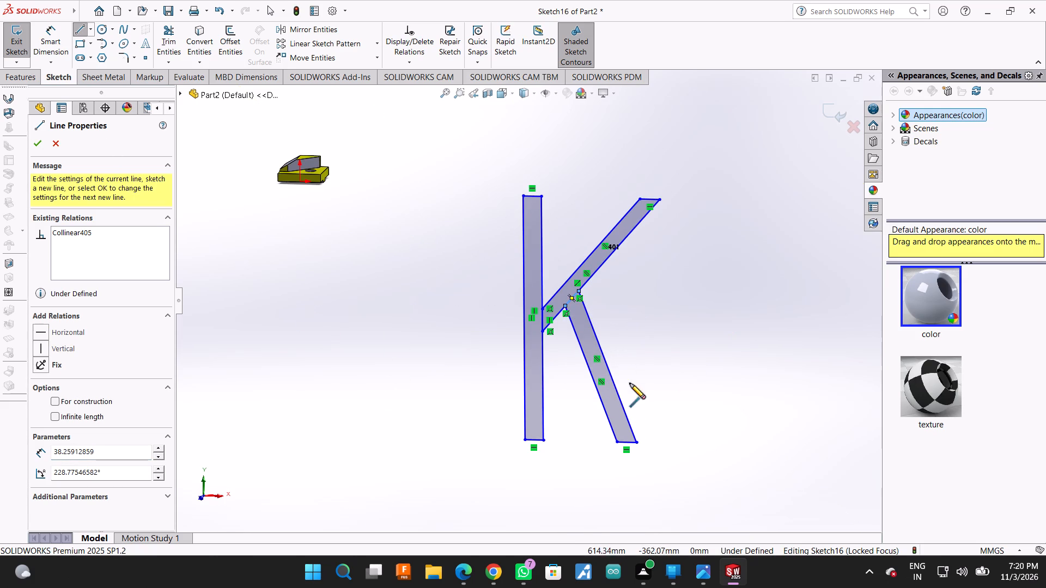
pyautogui.press('Escape')
# Power-trim the bar's edge between the arm's two lines and the arm's lower edge between the leg's two lines.
pyautogui.moveTo(646, 355); pyautogui.dragTo(627, 358, button='middle')
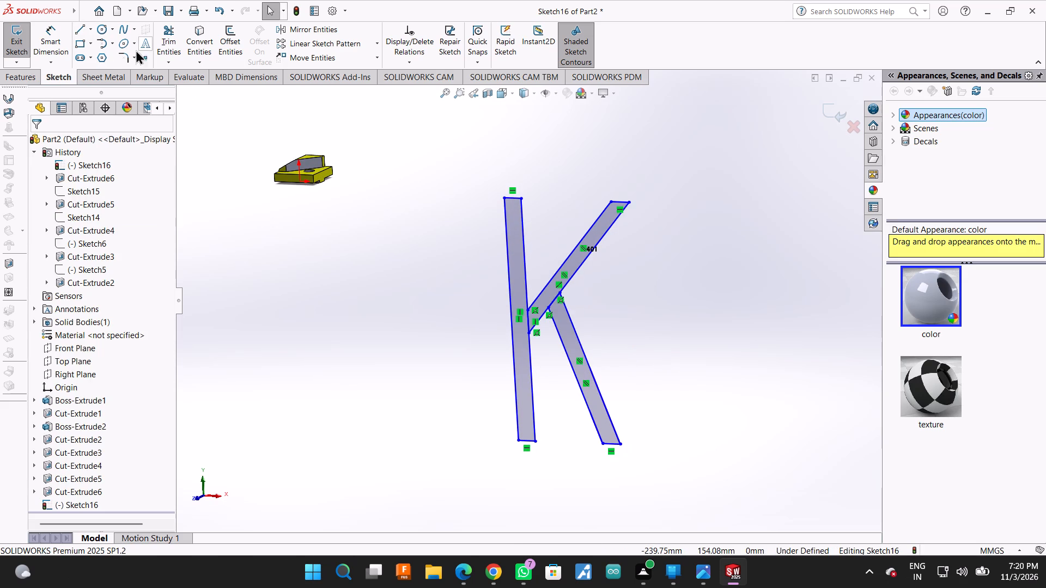
pyautogui.click(165, 24)
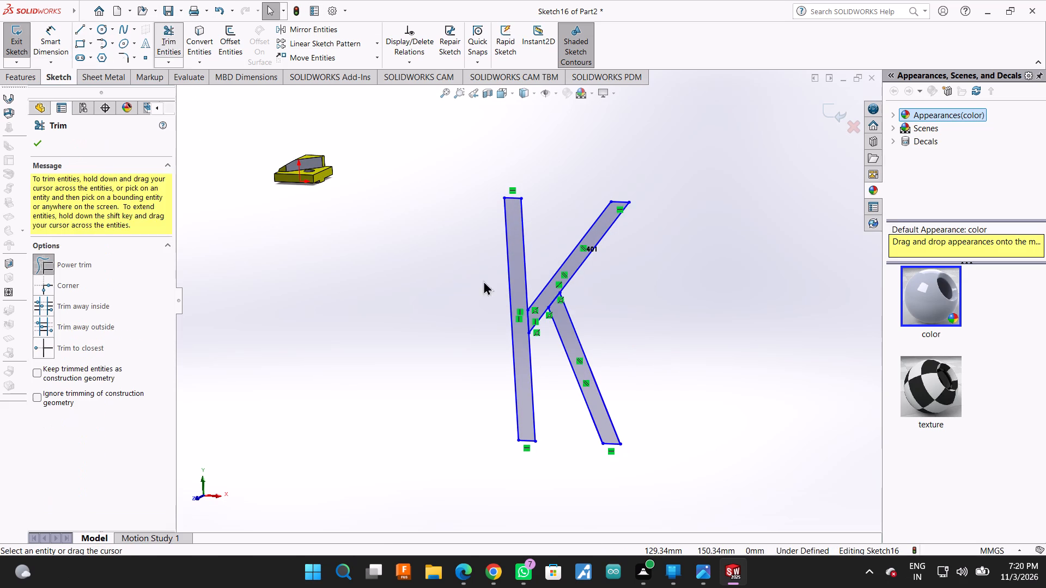
pyautogui.scroll(-5, 524, 272)
pyautogui.moveTo(497, 388); pyautogui.dragTo(518, 379)
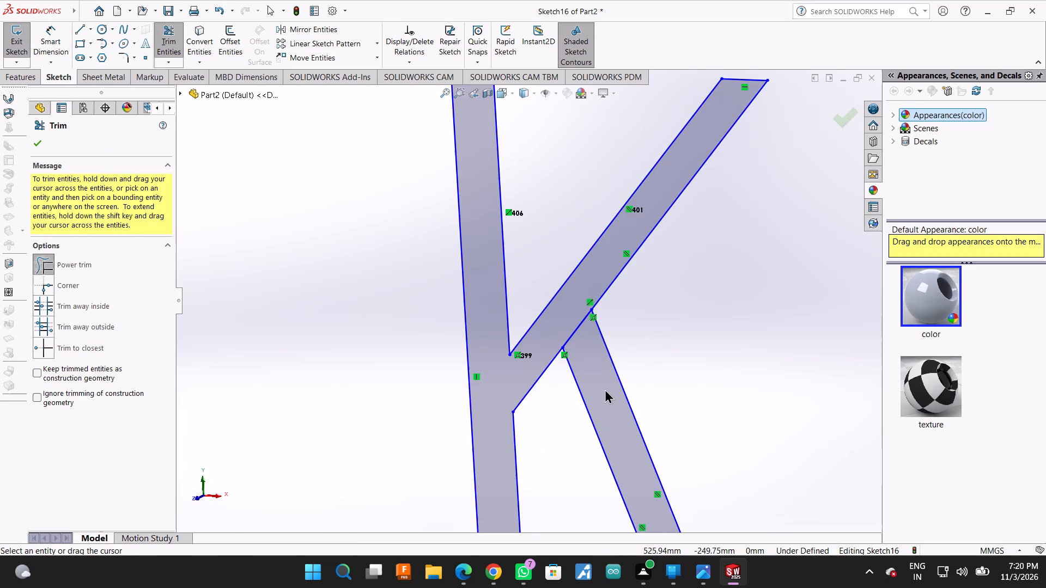
pyautogui.moveTo(592, 358); pyautogui.dragTo(578, 316)
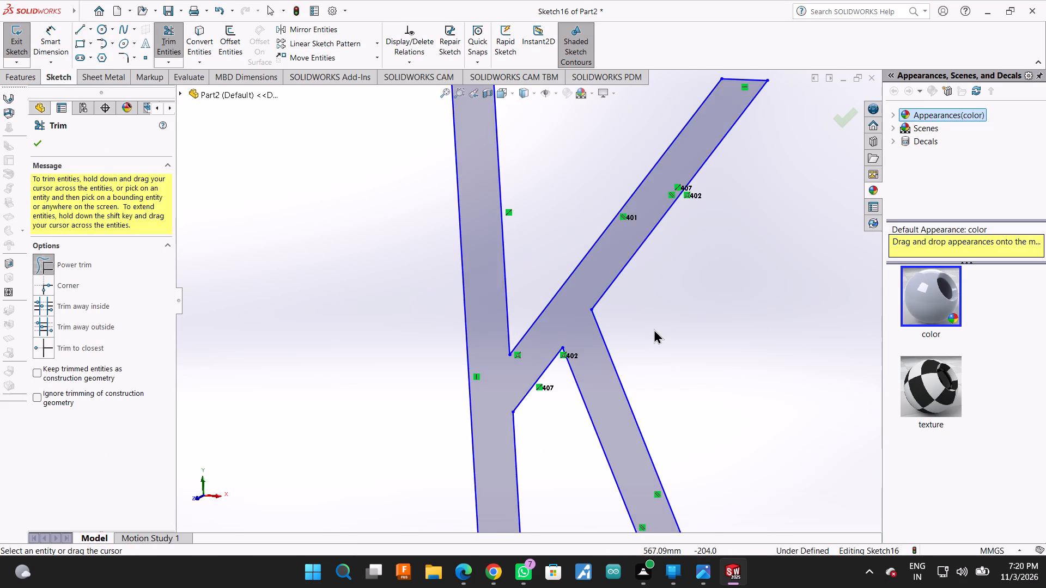
pyautogui.scroll(3, 654, 329)
pyautogui.moveTo(666, 310); pyautogui.dragTo(660, 321, button='middle')
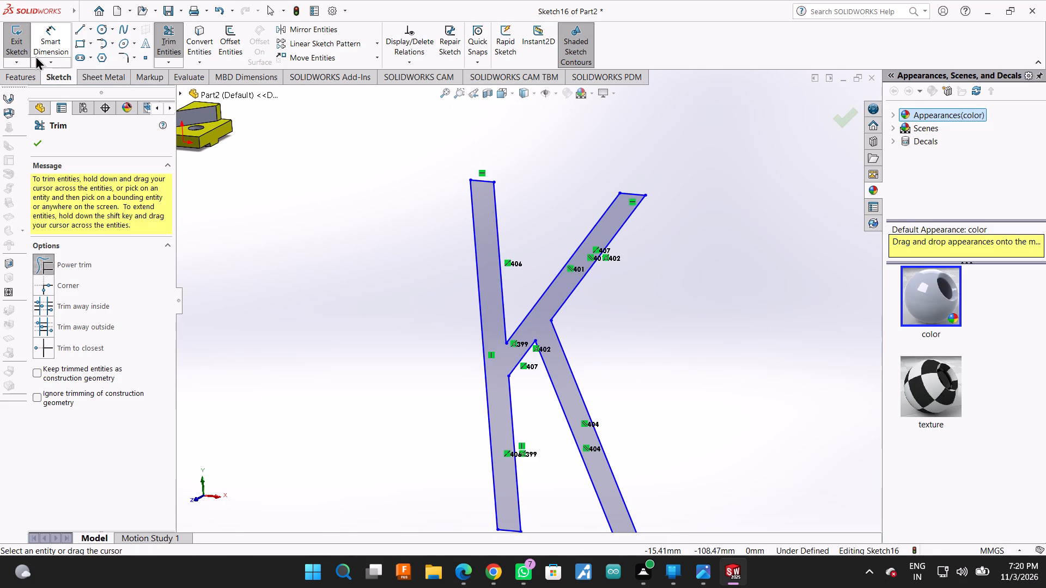
pyautogui.click(31, 139)
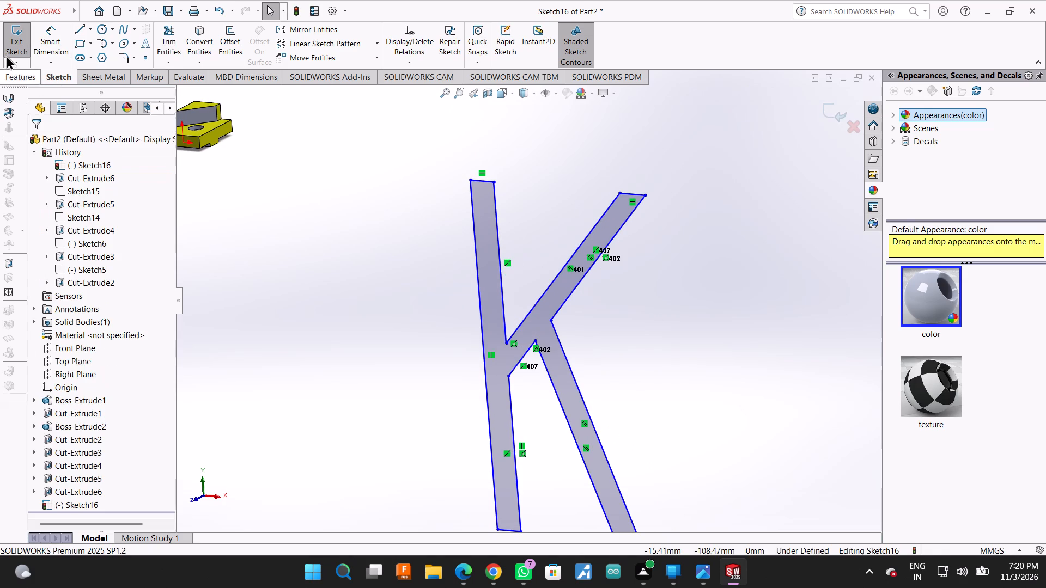
# Extrude the closed K-shaped profile as a boss using Mid Plane with a total depth of 100 mm.
pyautogui.click(11, 76)
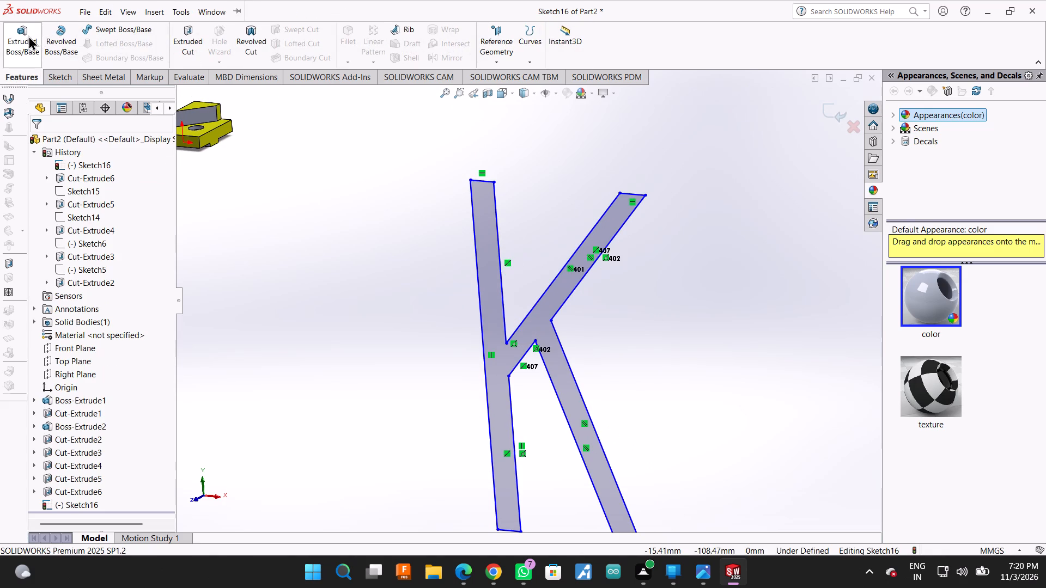
pyautogui.click(15, 39)
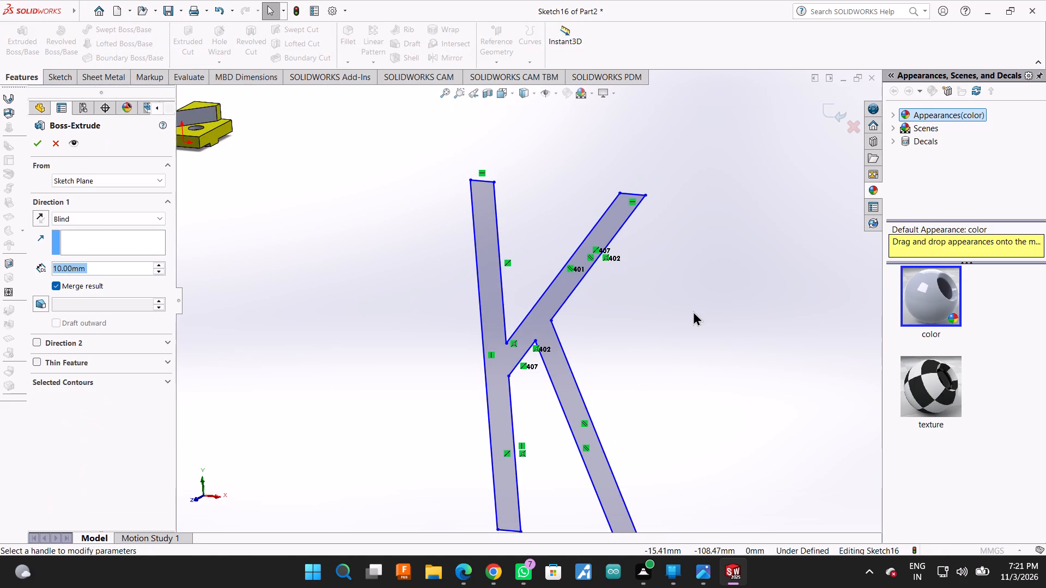
pyautogui.scroll(1, 693, 311)
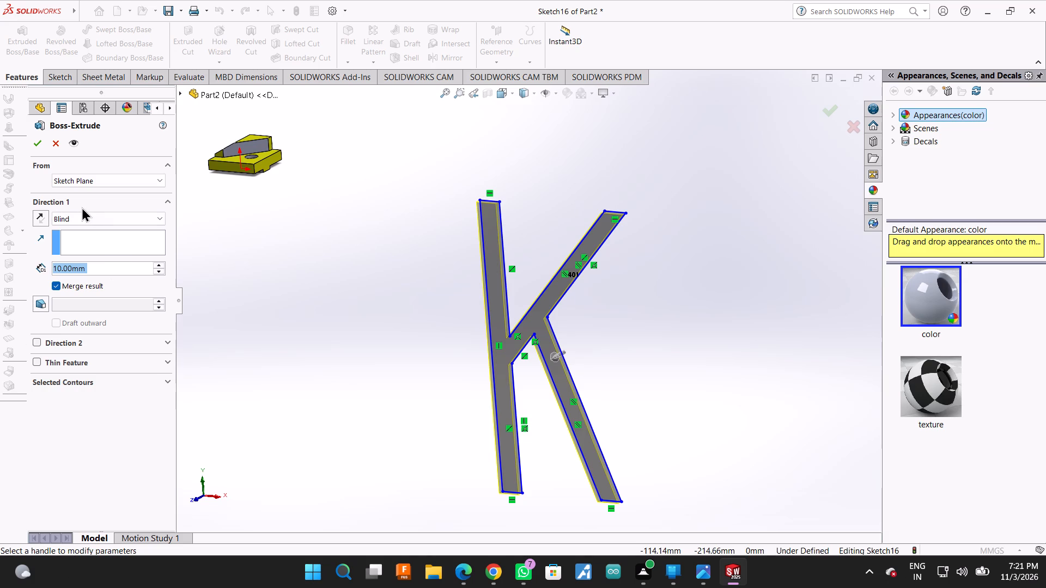
pyautogui.click(111, 212)
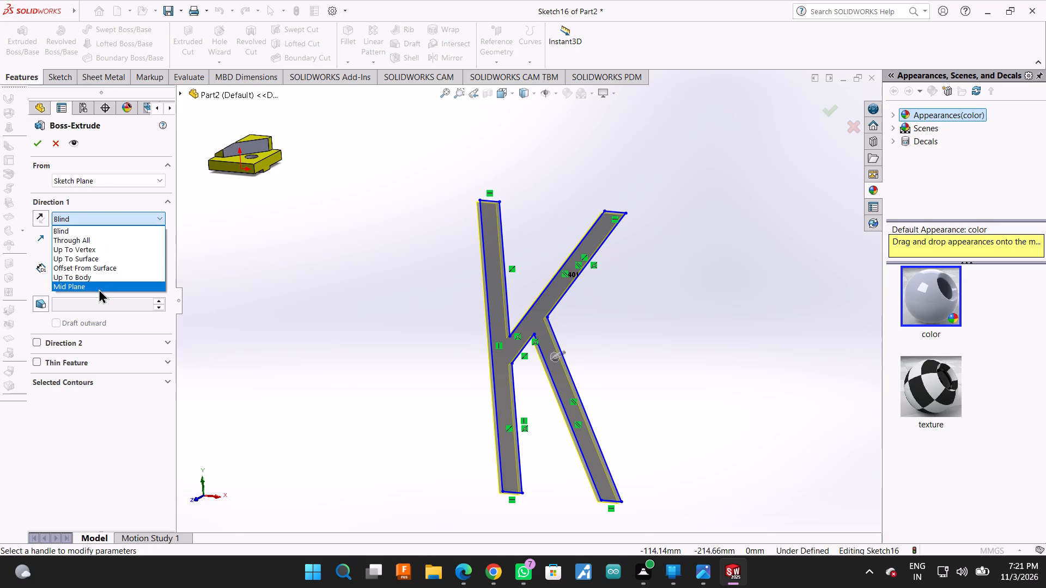
pyautogui.click(99, 289)
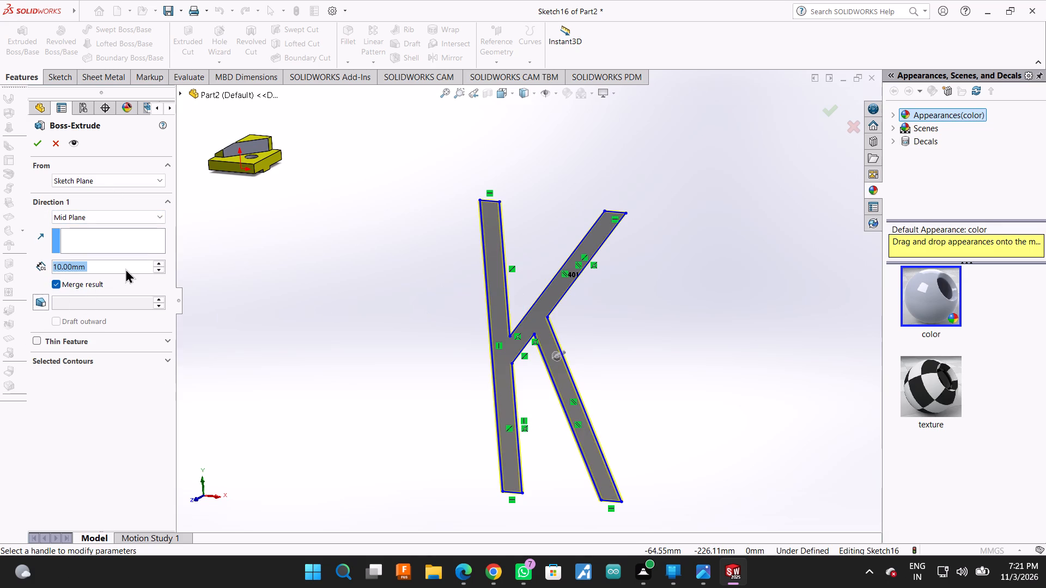
pyautogui.doubleClick(127, 266)
pyautogui.write('50')
pyautogui.press('Return')
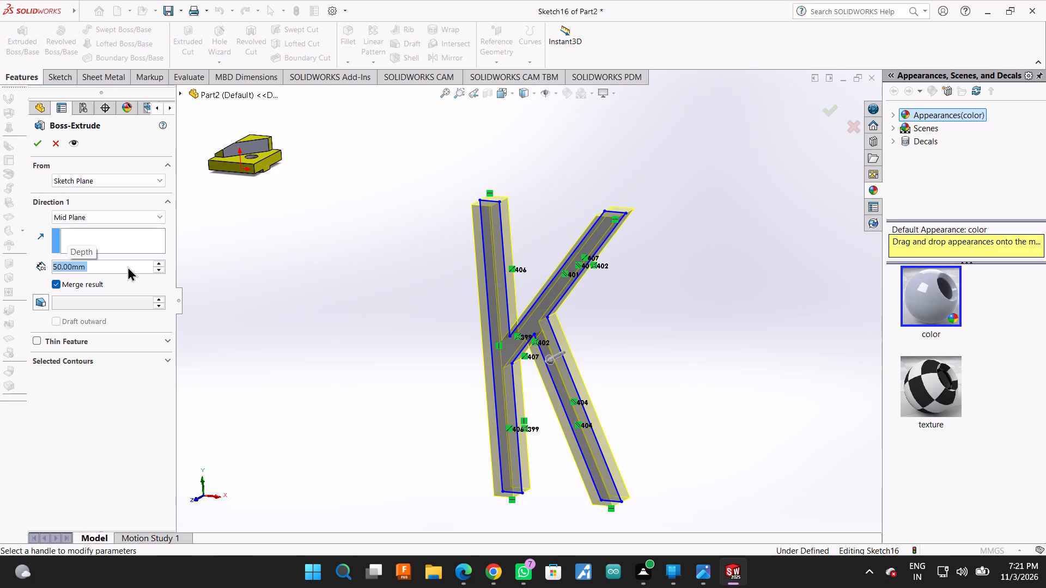
pyautogui.doubleClick(105, 263)
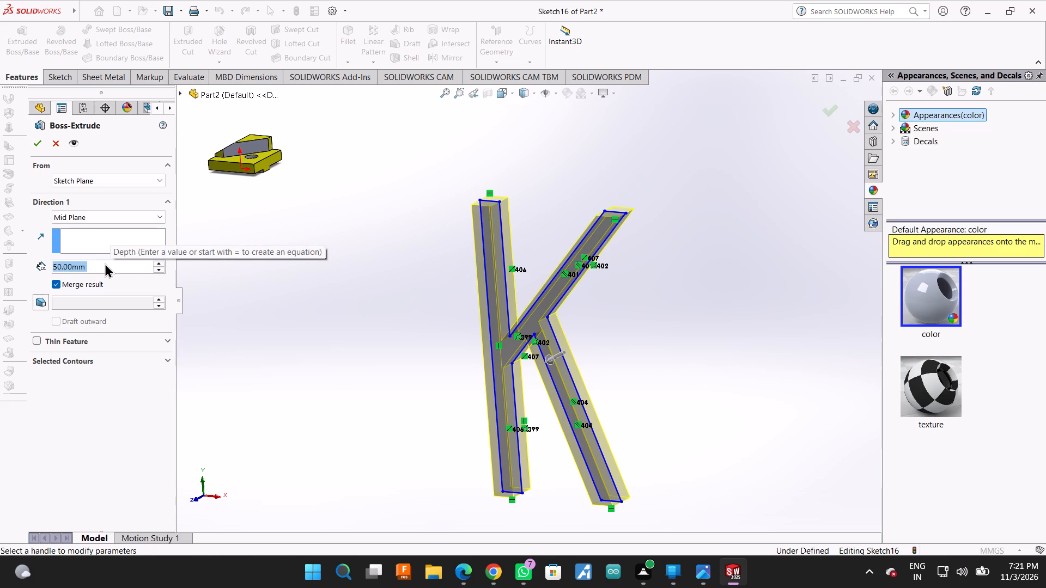
pyautogui.write('100')
pyautogui.press('Return')
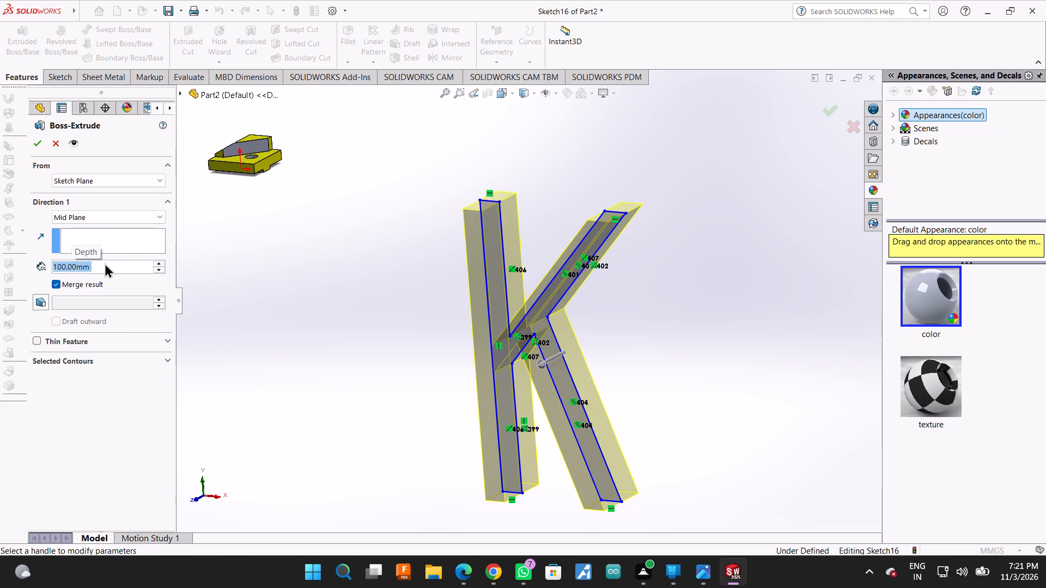
pyautogui.click(41, 147)
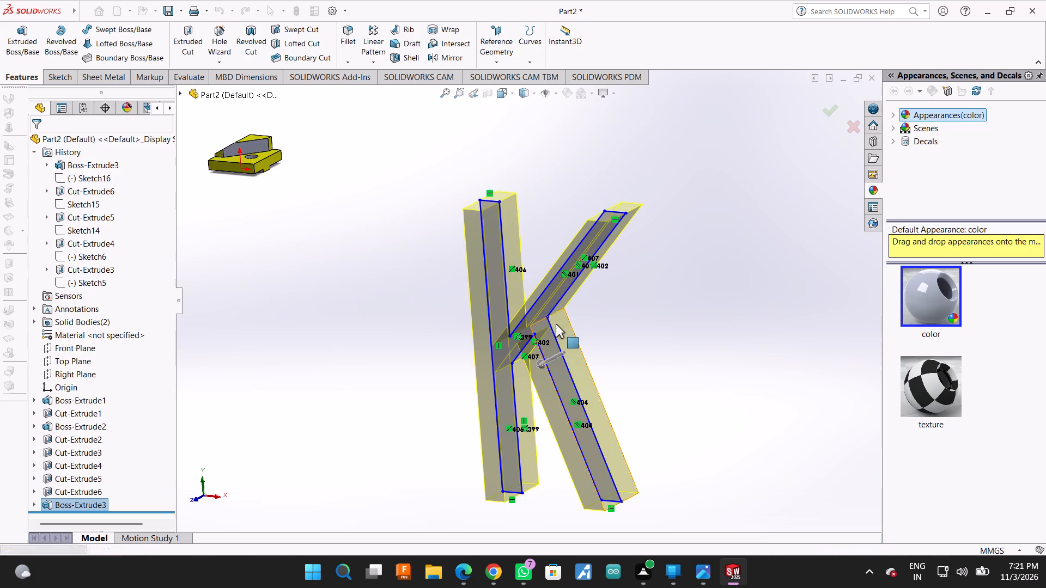
# Fillet three inner edges of the K at 20 mm radius: both bar-to-arm corners and the outer corner between arm and leg.
pyautogui.moveTo(629, 326); pyautogui.dragTo(640, 320, button='middle')
pyautogui.moveTo(702, 268); pyautogui.dragTo(716, 341, button='middle')
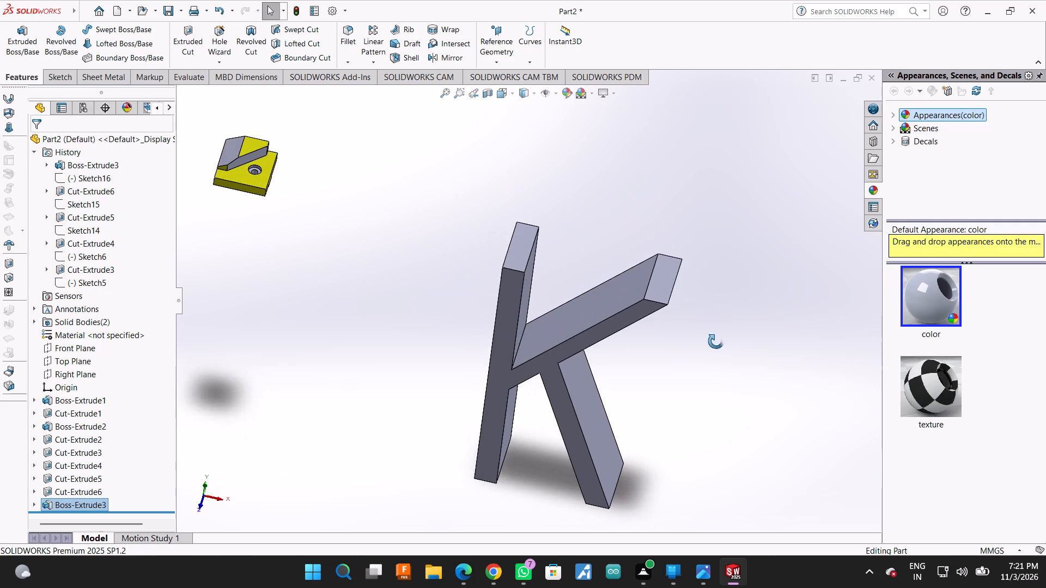
pyautogui.moveTo(716, 341); pyautogui.dragTo(714, 342, button='middle')
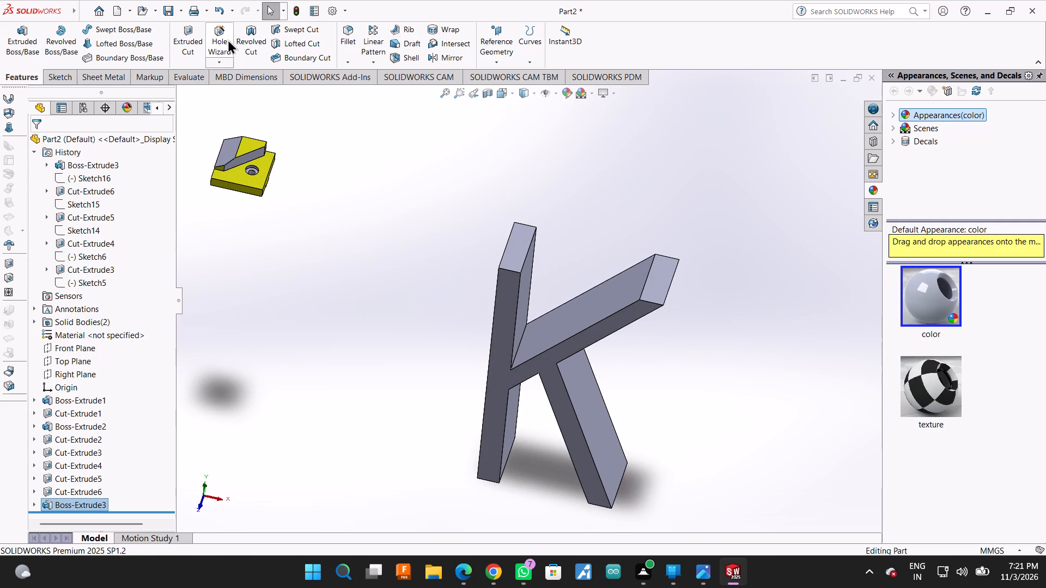
pyautogui.click(338, 31)
pyautogui.click(520, 346)
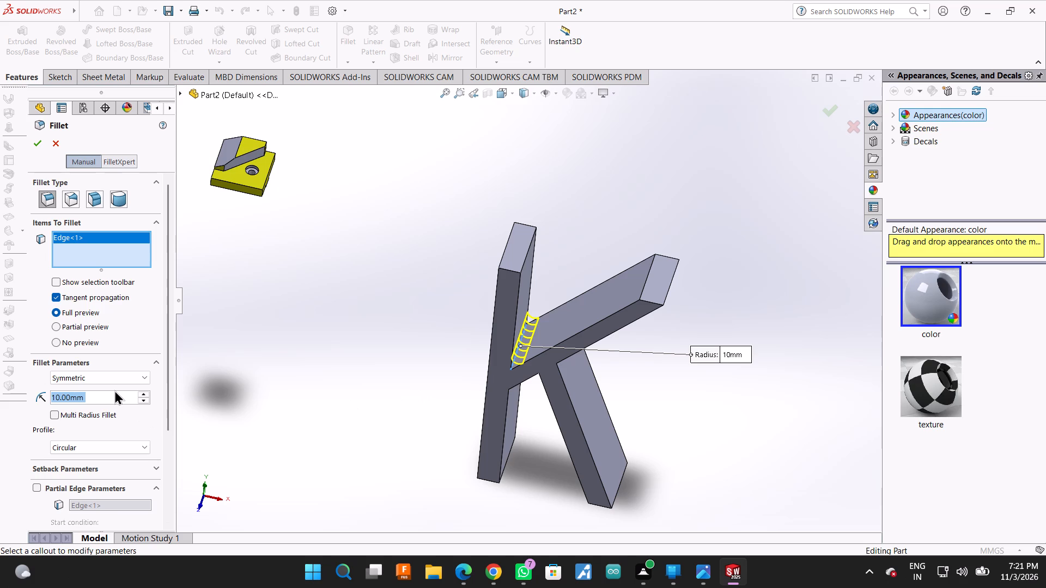
pyautogui.write('50')
pyautogui.press('Return')
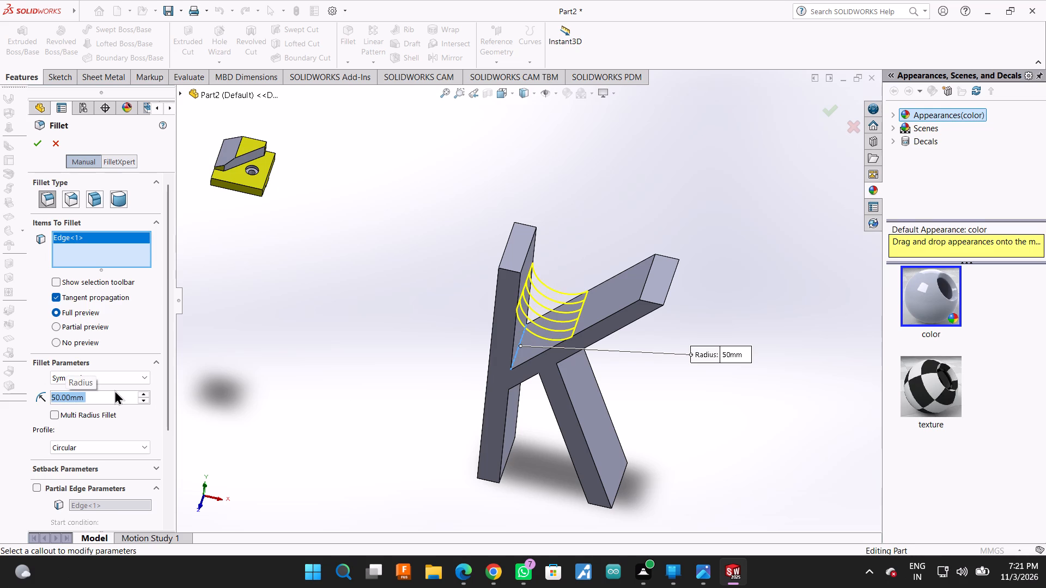
pyautogui.write('25')
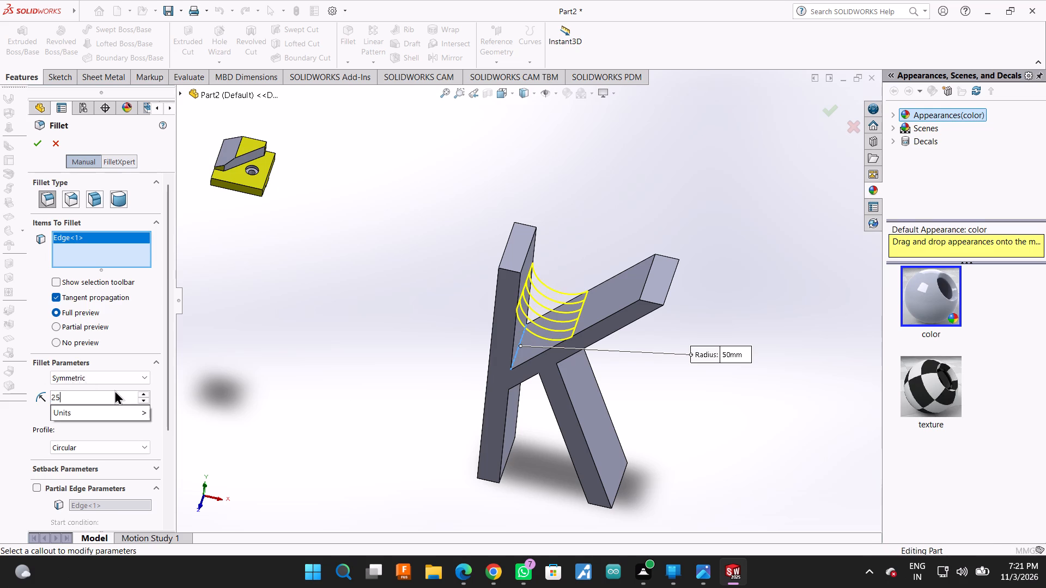
pyautogui.press('Return')
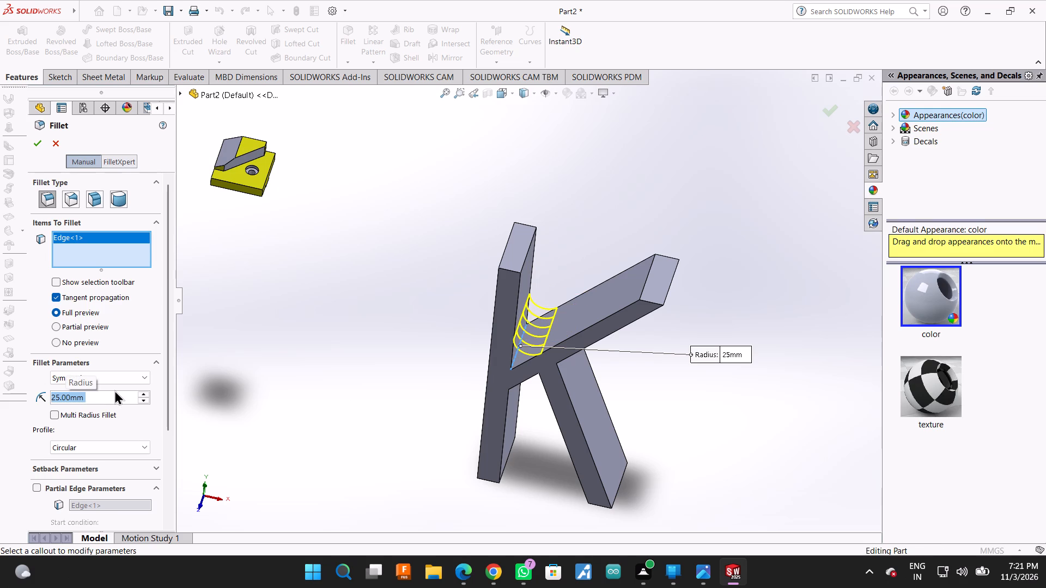
pyautogui.write('20')
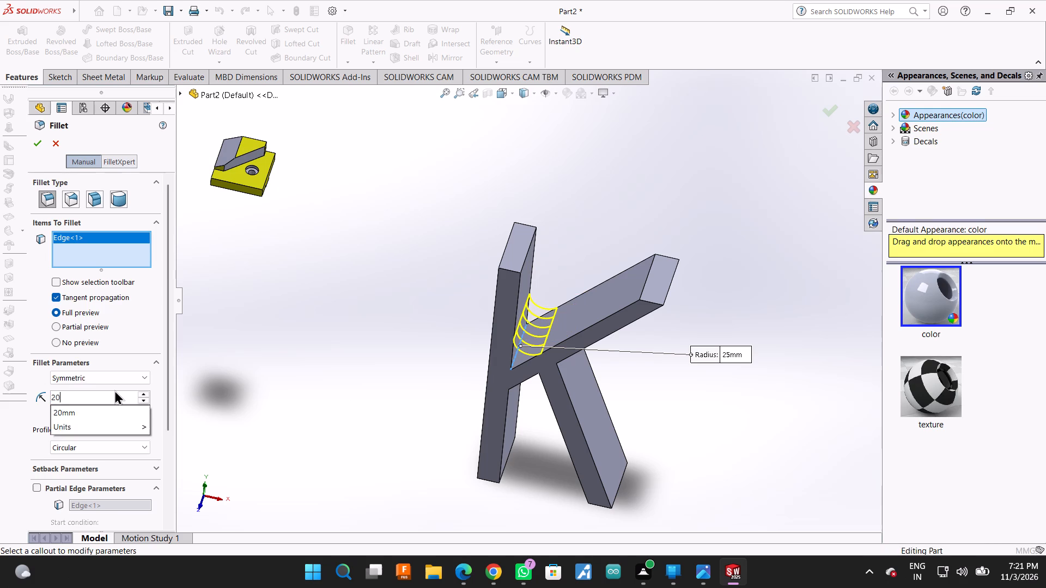
pyautogui.press('Return')
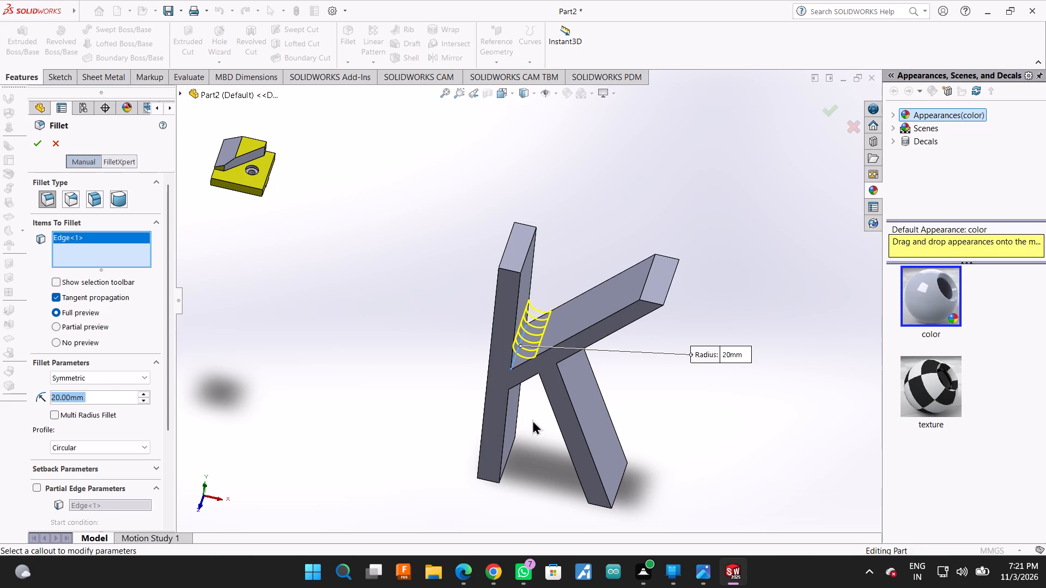
pyautogui.middleClick(629, 351)
pyautogui.moveTo(726, 304); pyautogui.dragTo(666, 263, button='middle')
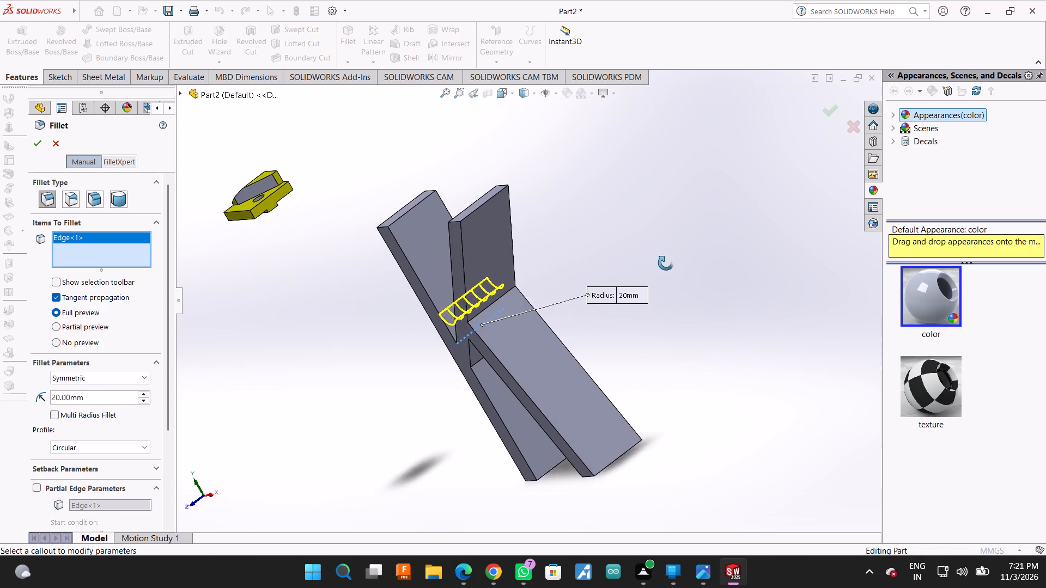
pyautogui.moveTo(666, 263); pyautogui.dragTo(661, 253, button='middle')
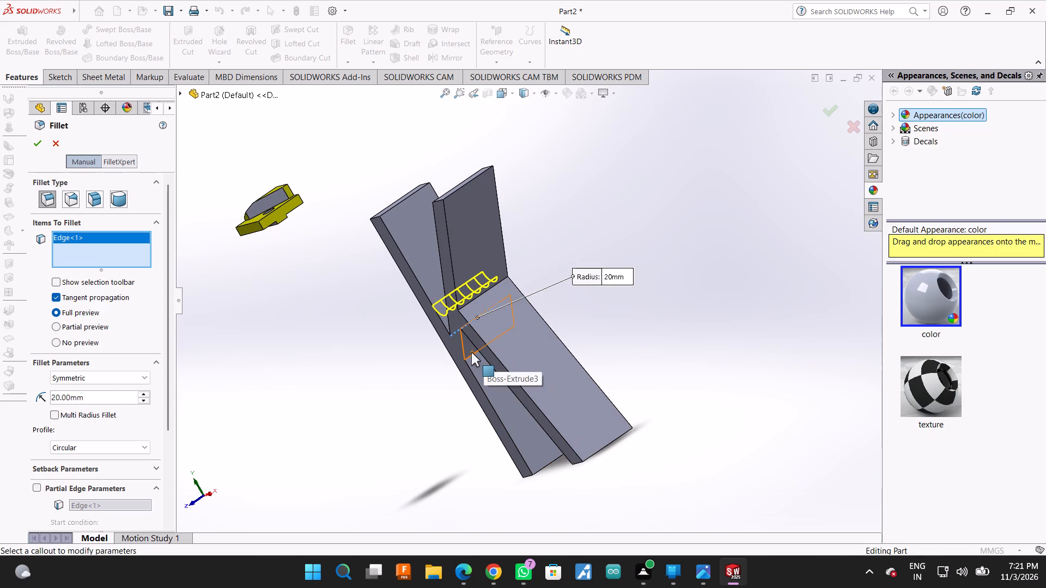
pyautogui.click(471, 357)
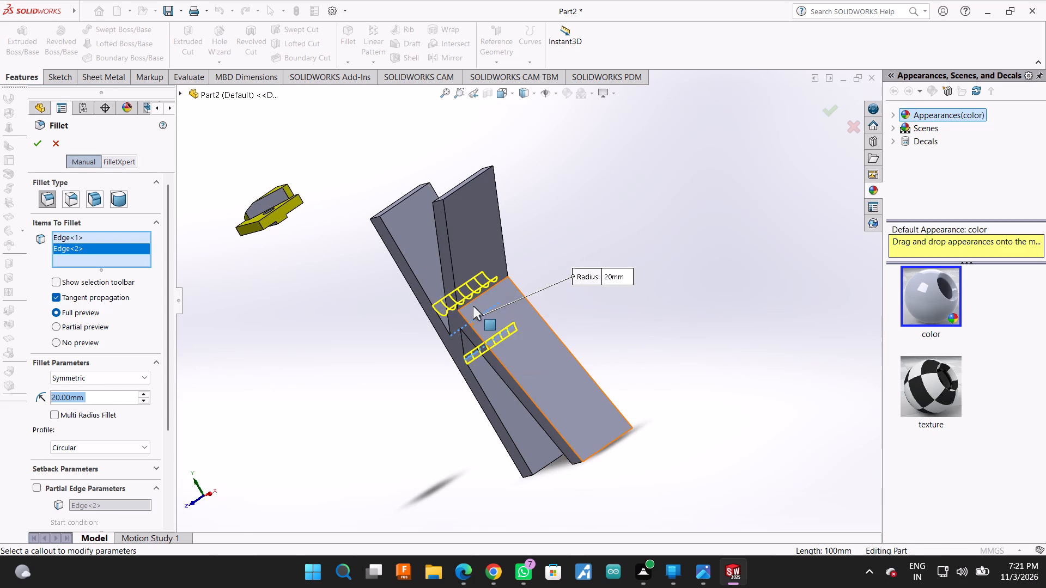
pyautogui.click(480, 297)
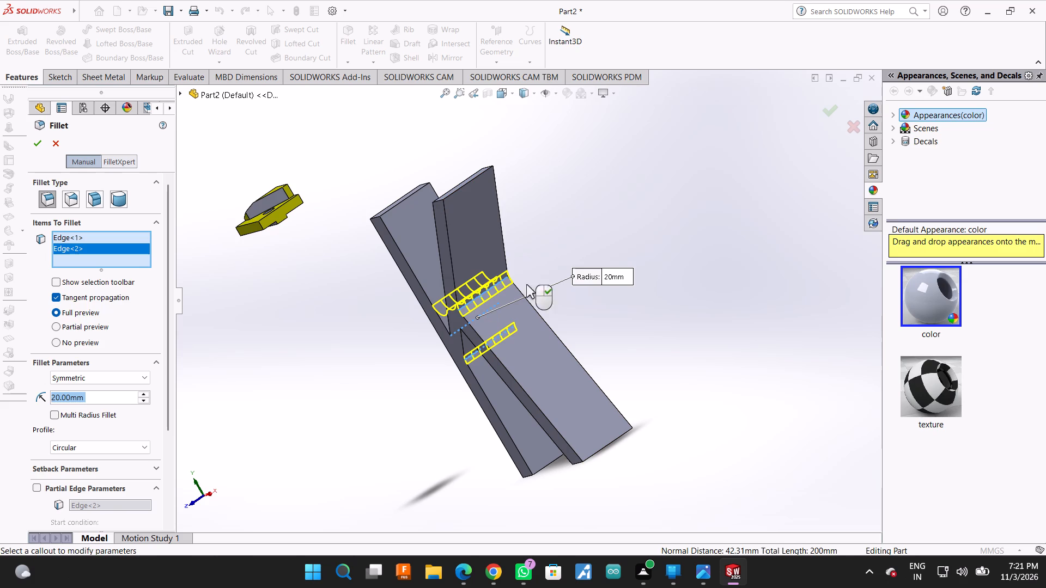
pyautogui.moveTo(673, 232); pyautogui.dragTo(733, 262, button='middle')
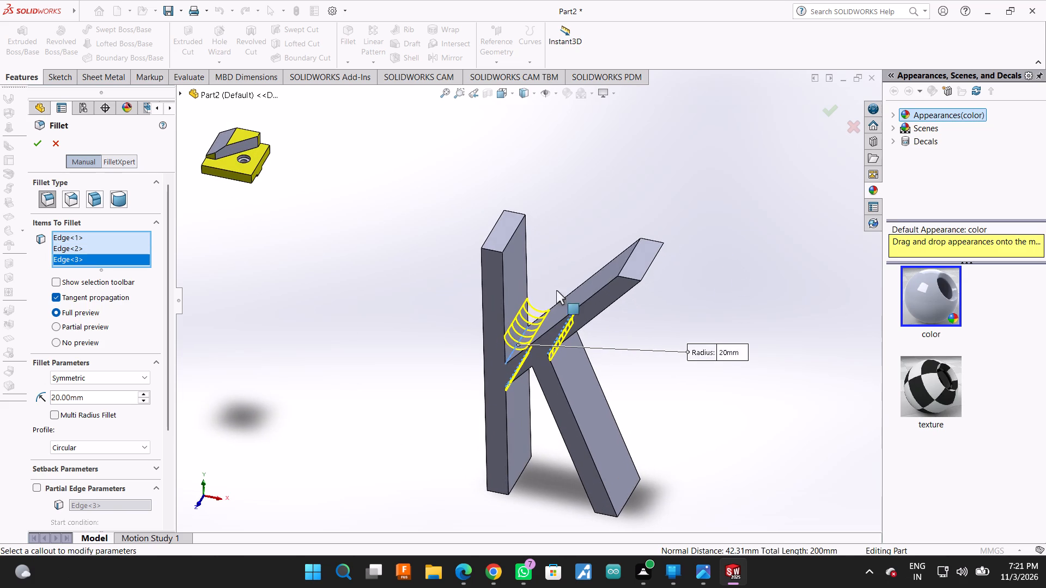
pyautogui.click(37, 146)
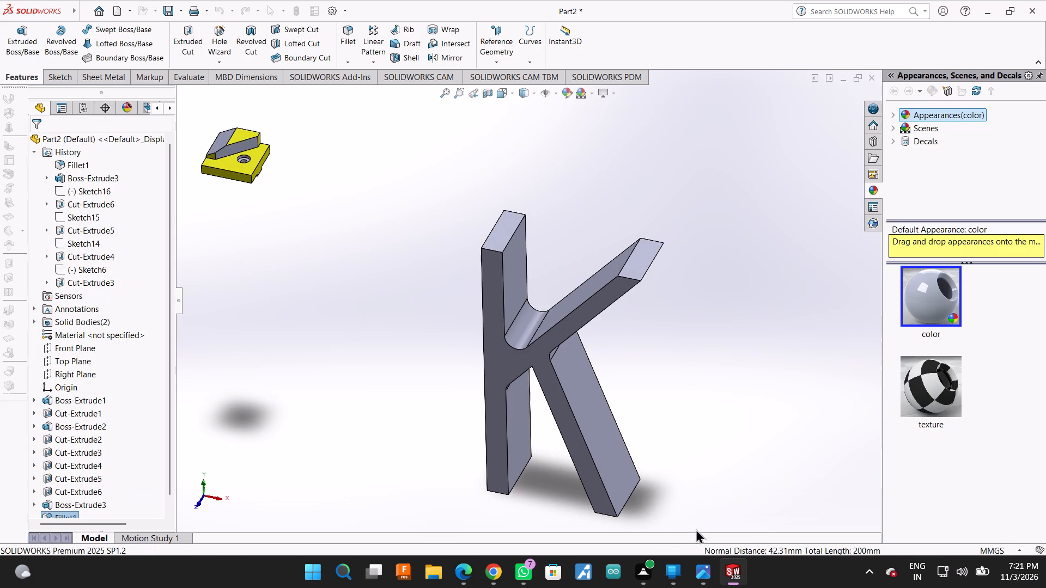
# Examine the filleted K body from several angles and highlight its fillet feature.
pyautogui.moveTo(700, 383); pyautogui.dragTo(713, 298, button='middle')
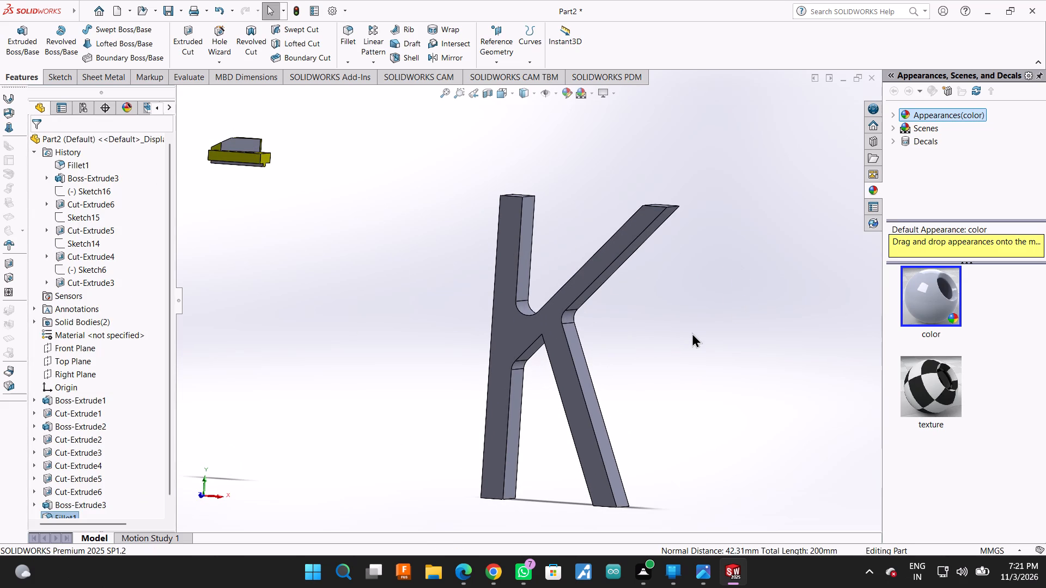
pyautogui.moveTo(662, 356); pyautogui.dragTo(695, 373, button='middle')
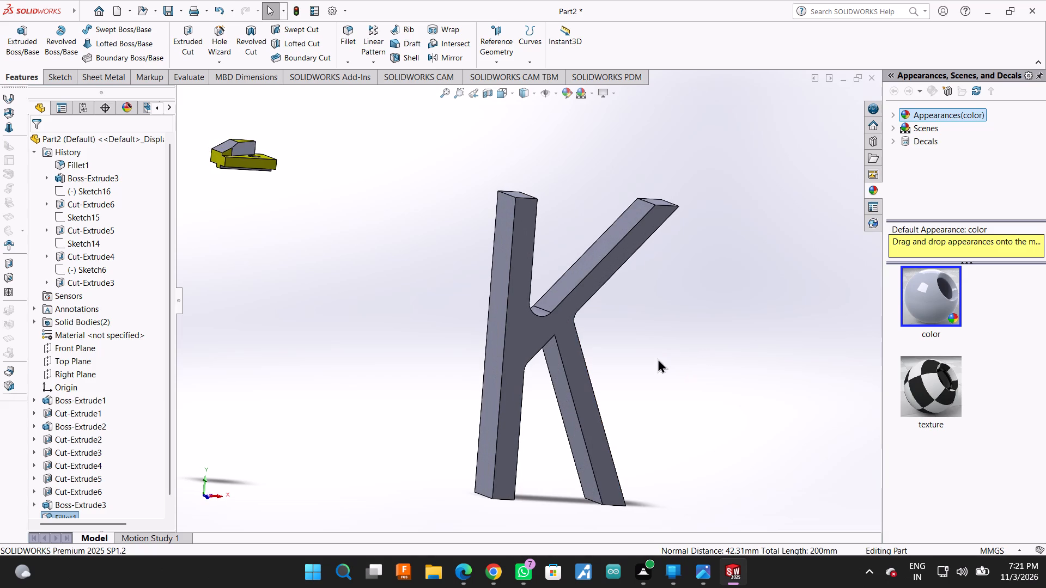
pyautogui.scroll(2, 647, 363)
pyautogui.scroll(-2, 113, 472)
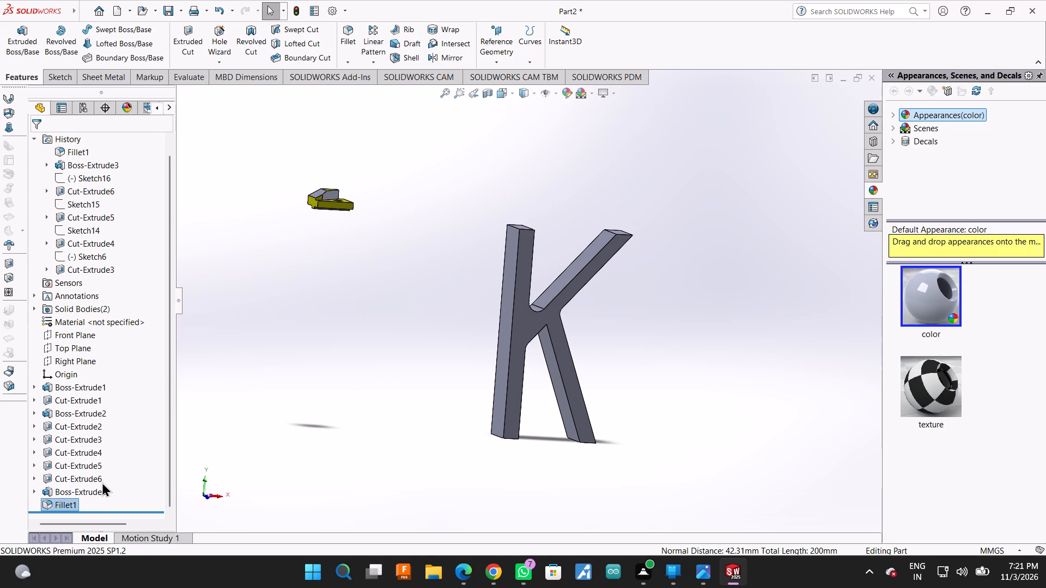
pyautogui.scroll(-1, 102, 482)
pyautogui.click(55, 505)
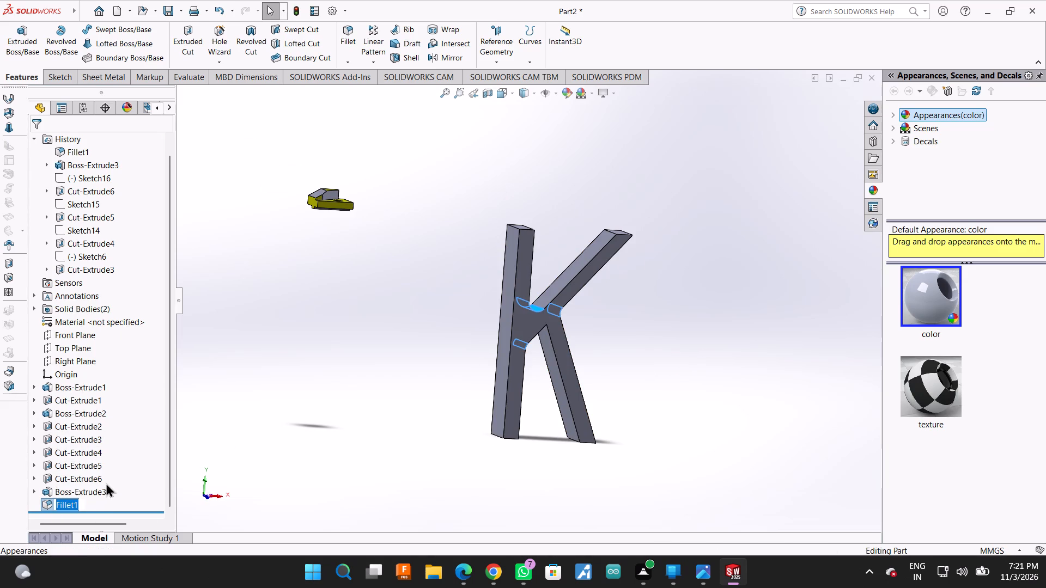
pyautogui.click(82, 503)
pyautogui.click(88, 503)
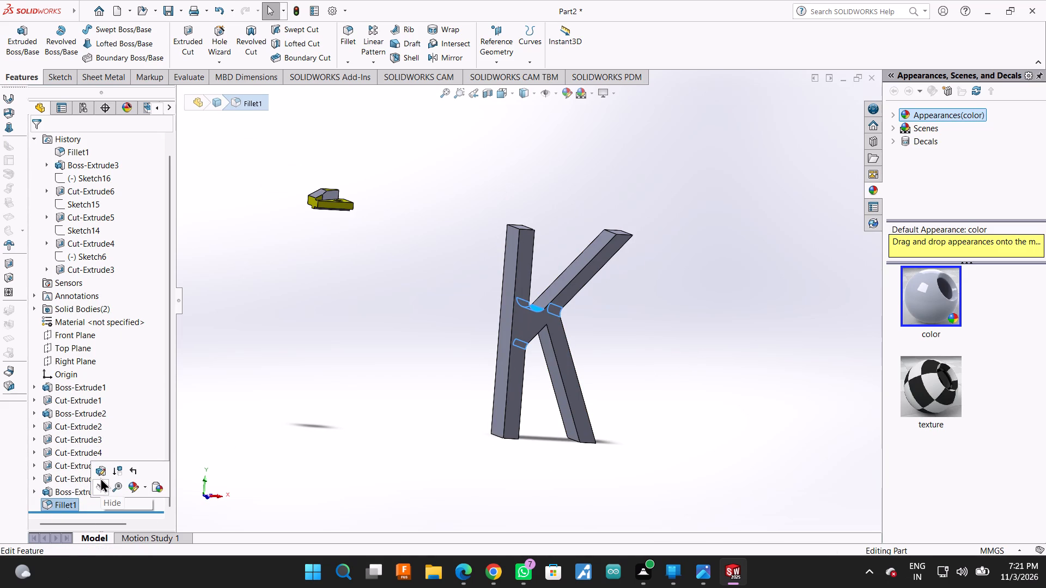
pyautogui.click(240, 485)
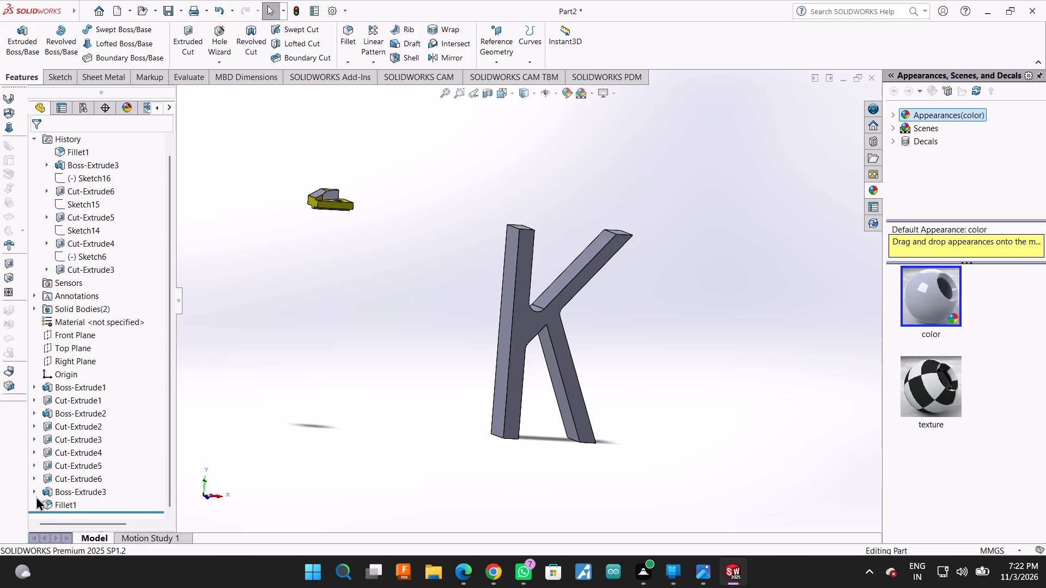
# Reopen the K extrusion's sketch and draw a closed vertical stem about 52 mm wide beside the K, matching the K's height.
pyautogui.click(34, 490)
pyautogui.click(69, 505)
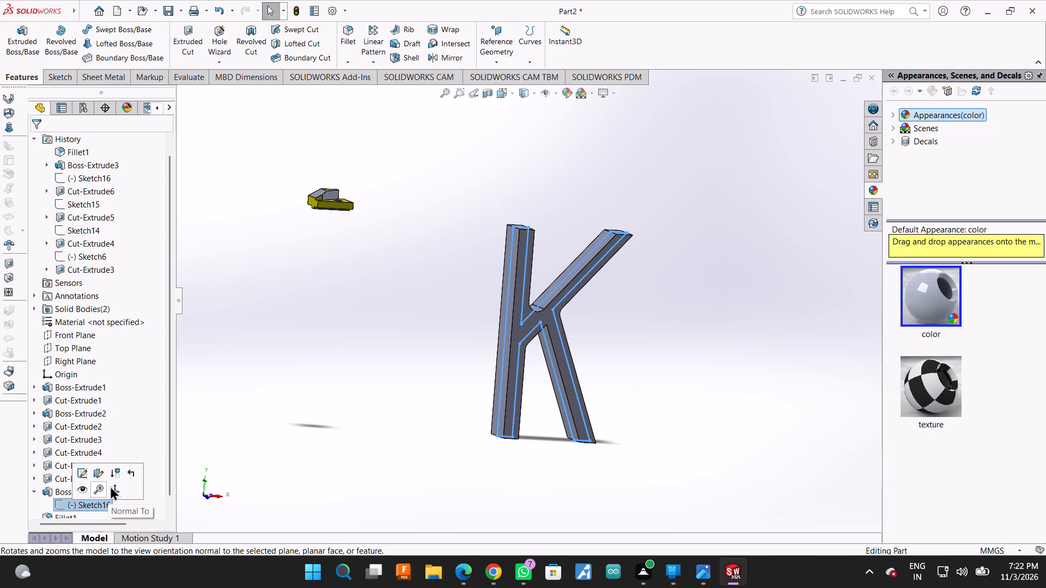
pyautogui.click(110, 486)
pyautogui.scroll(2, 352, 468)
pyautogui.scroll(2, 598, 354)
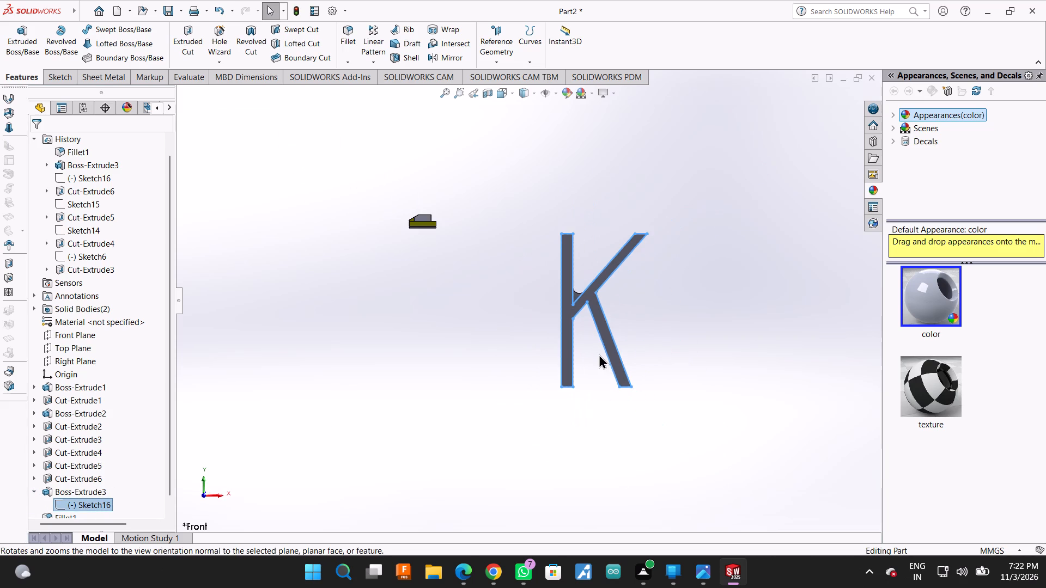
pyautogui.click(41, 77)
pyautogui.click(42, 77)
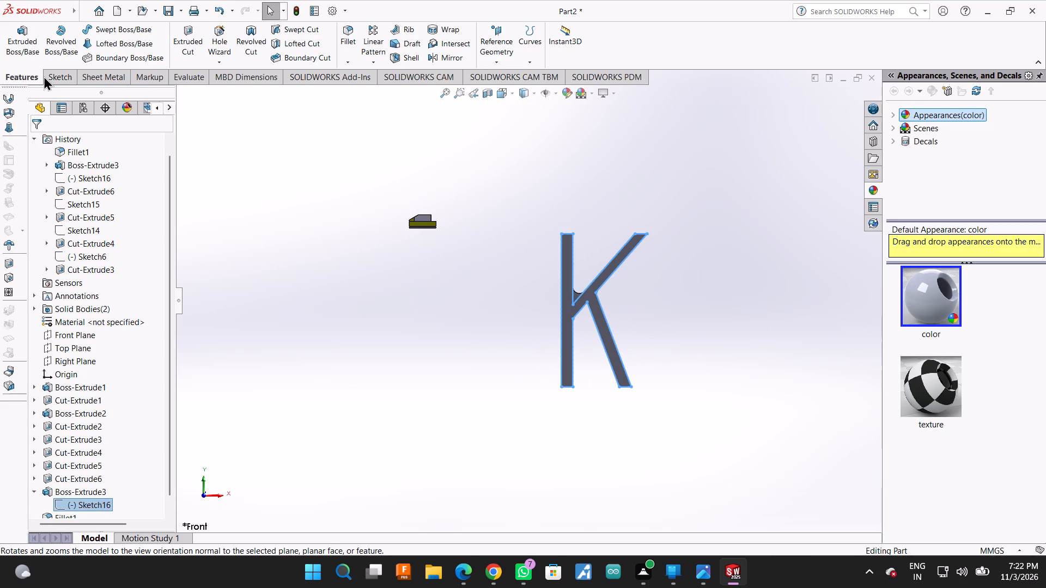
pyautogui.click(51, 72)
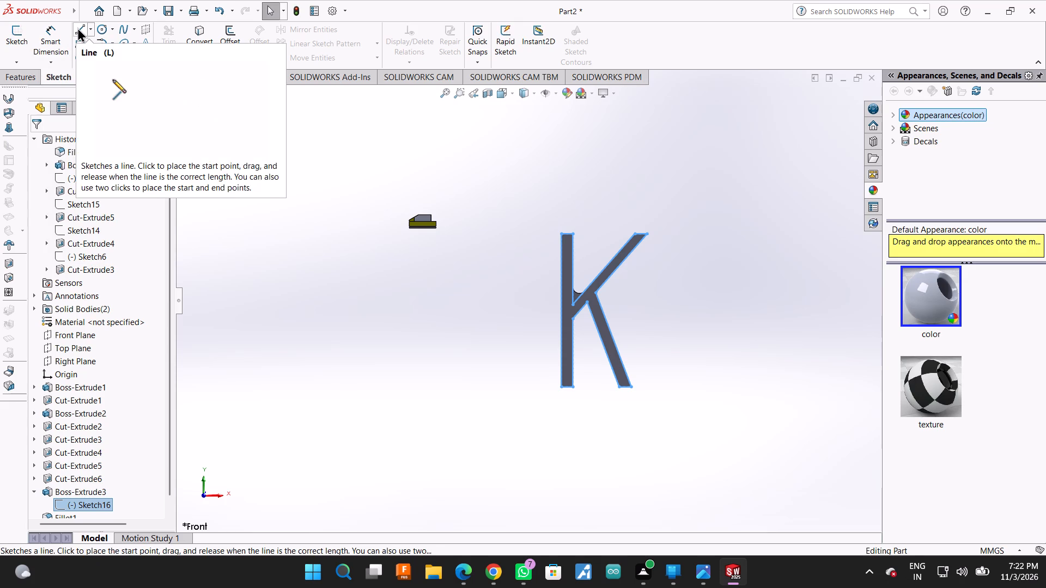
pyautogui.click(77, 27)
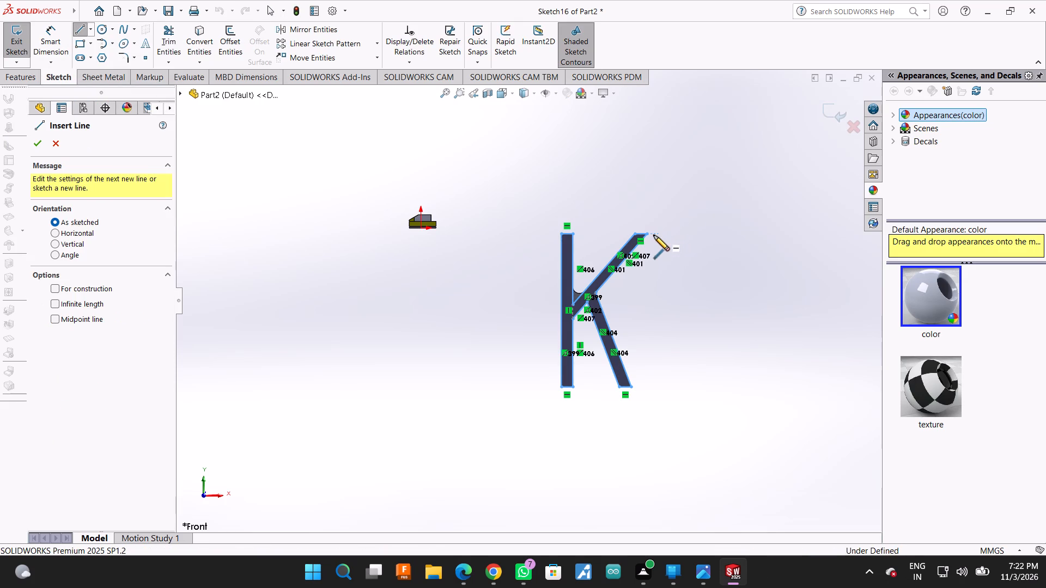
pyautogui.click(656, 236)
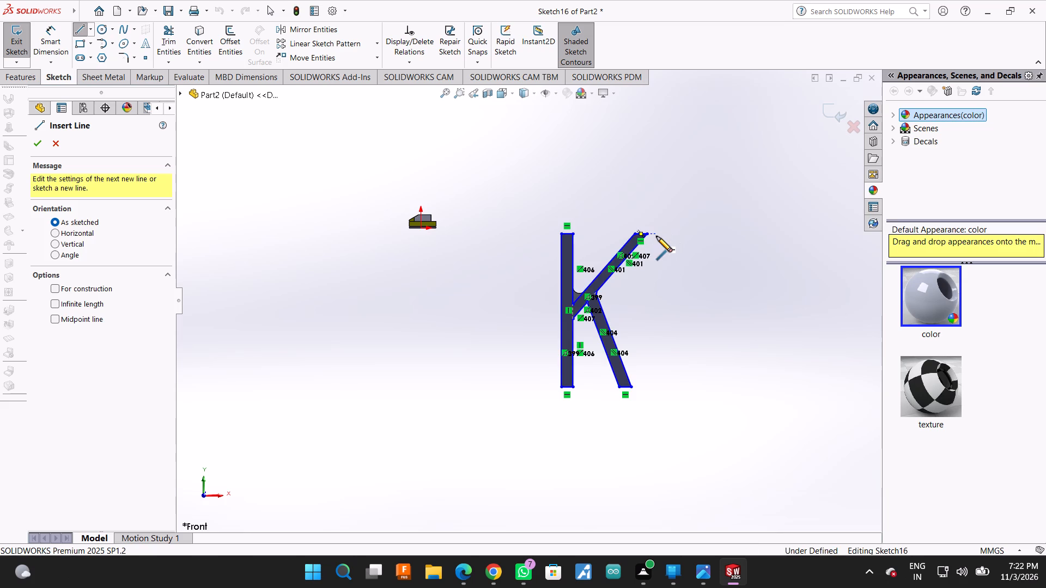
pyautogui.click(655, 388)
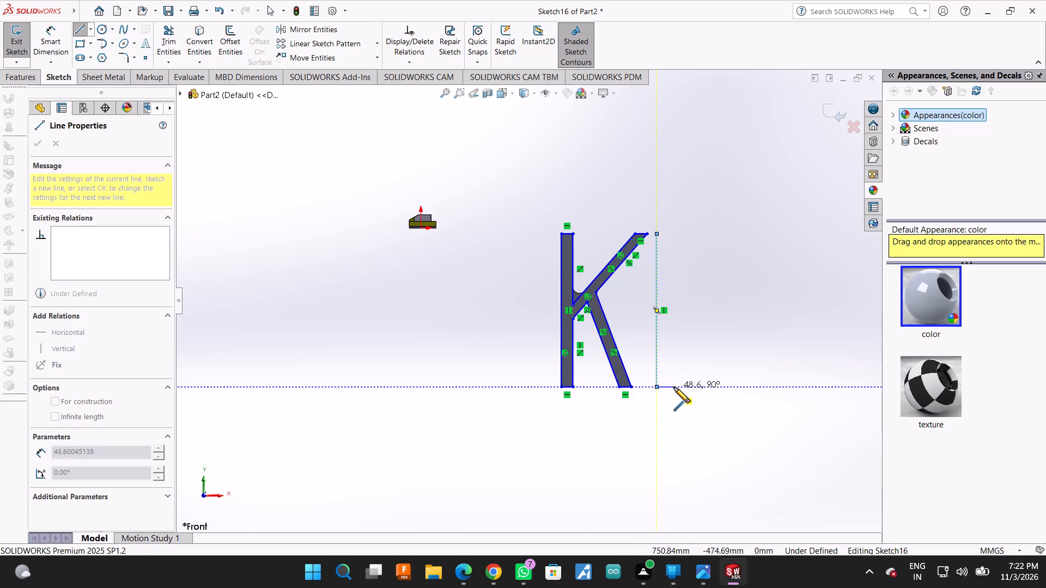
pyautogui.click(674, 387)
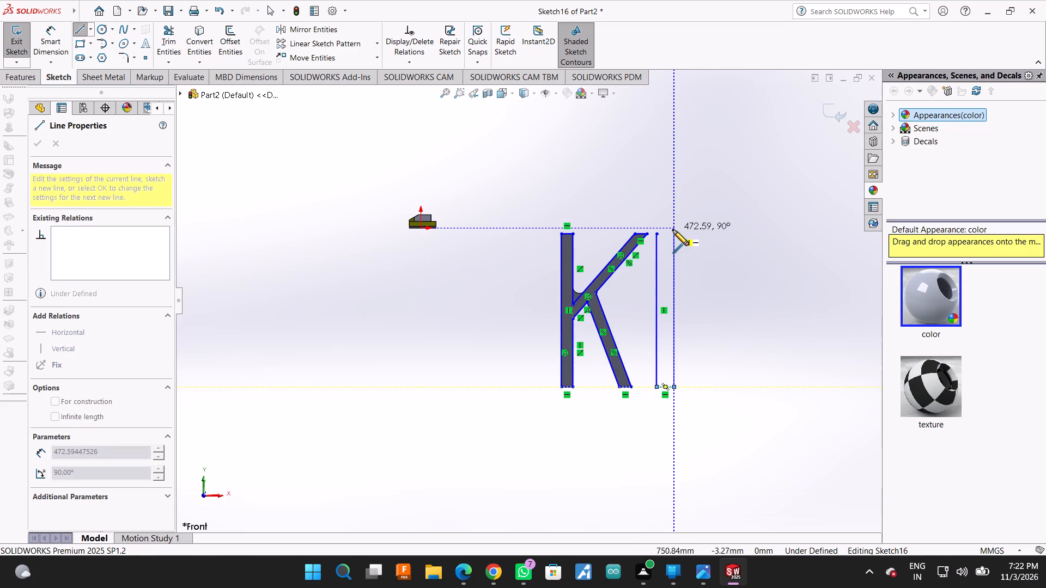
pyautogui.click(672, 232)
pyautogui.click(659, 235)
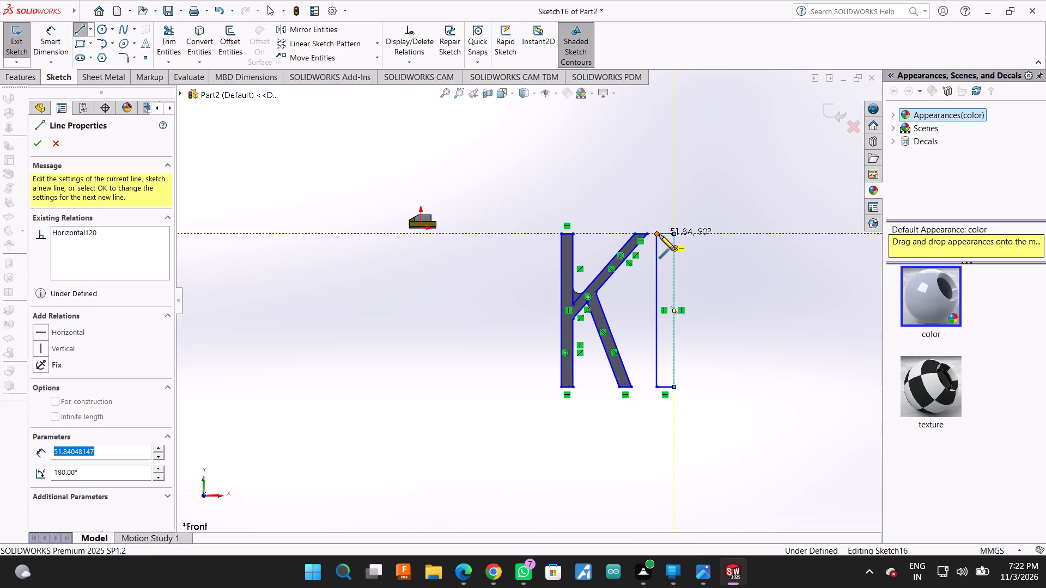
# Draw the E's top arm from the stem's upper corner, extending about 198 mm outward and closing back on the stem.
pyautogui.click(676, 235)
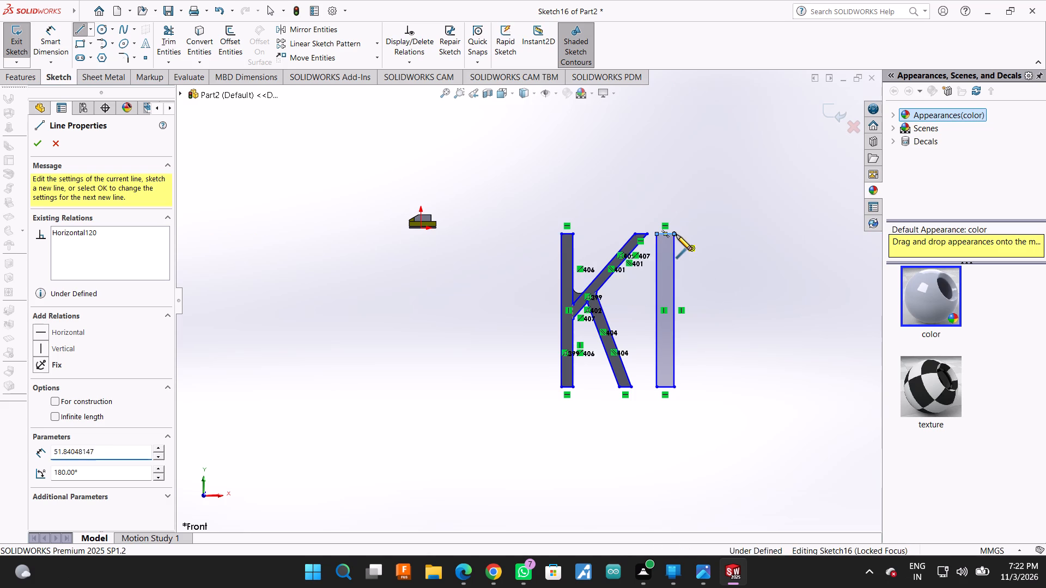
pyautogui.click(727, 235)
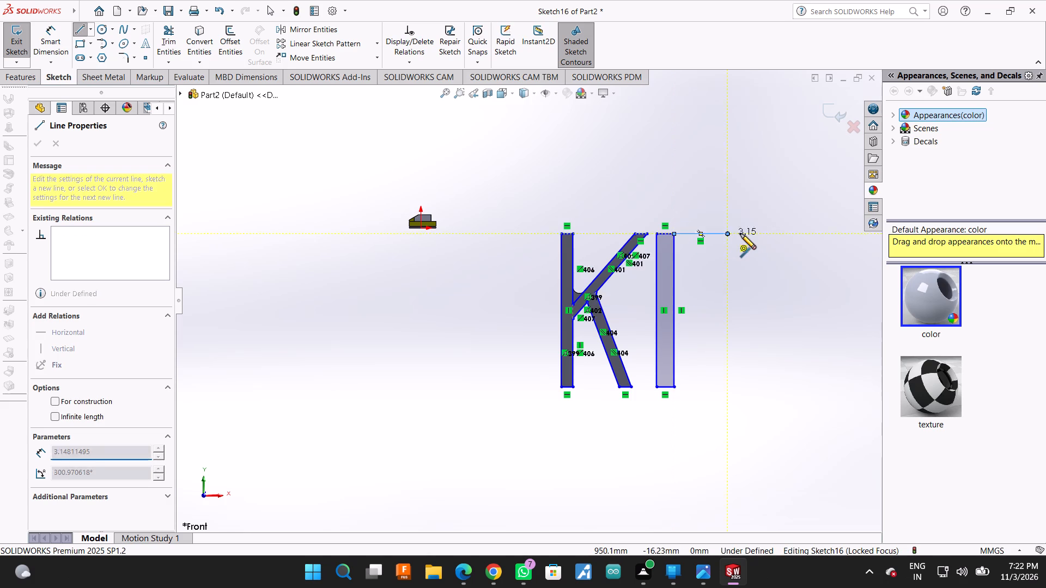
pyautogui.click(740, 234)
pyautogui.click(740, 252)
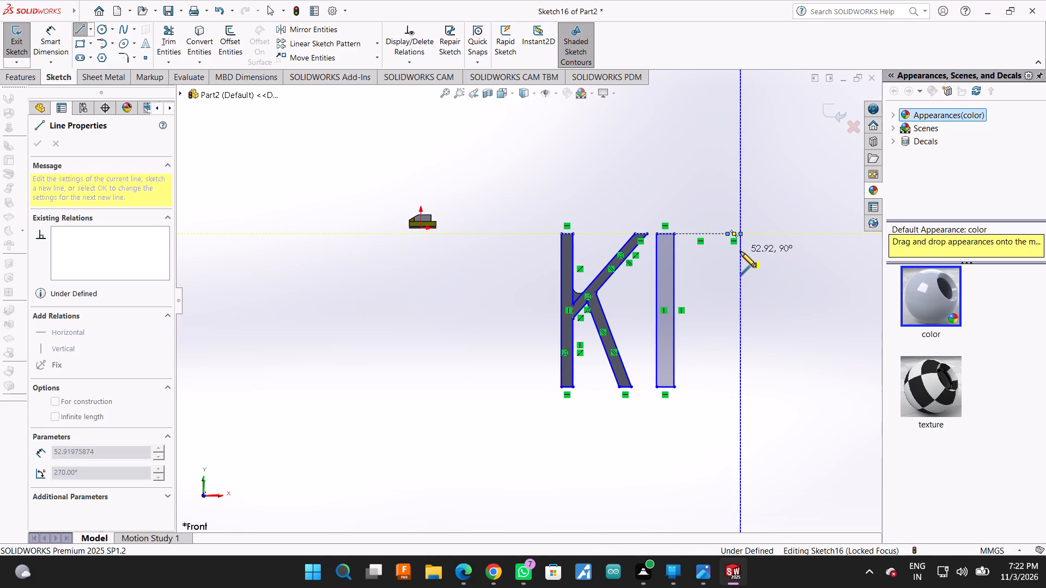
pyautogui.click(672, 250)
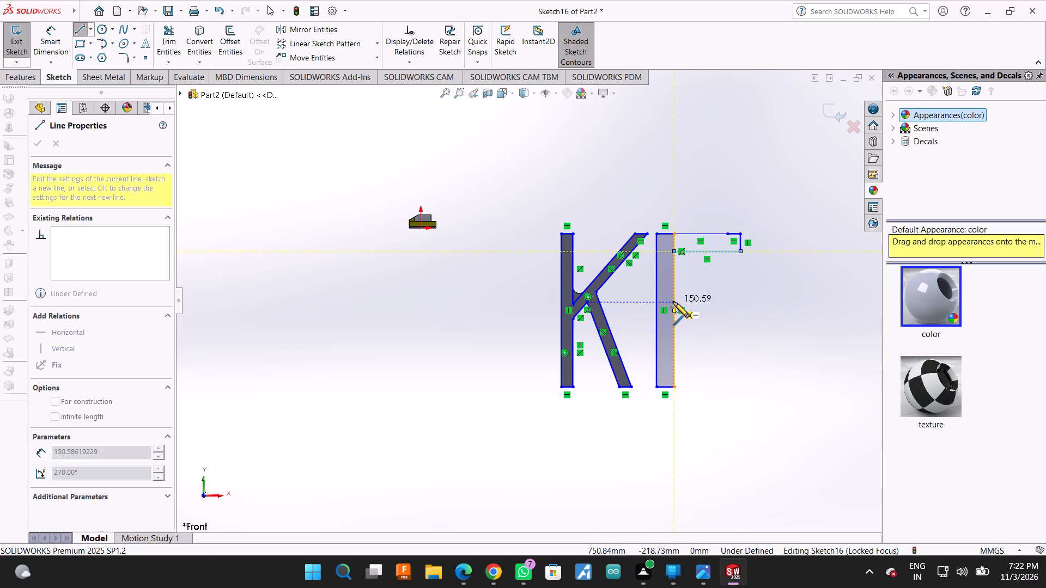
# Continue the line down the stem and draw a shorter middle arm about 49 mm thick, ending on the stem.
pyautogui.click(673, 302)
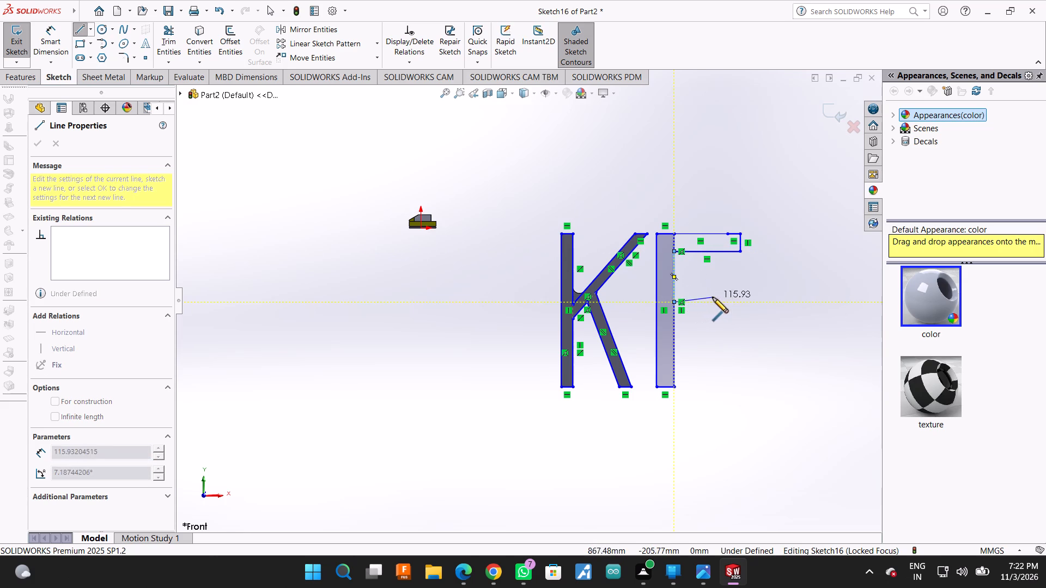
pyautogui.click(722, 301)
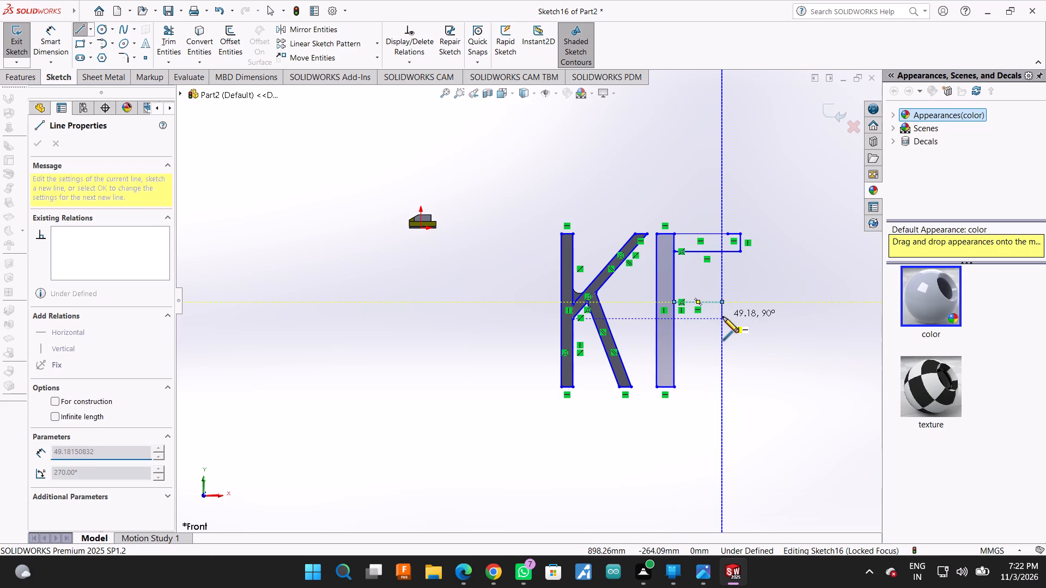
pyautogui.click(723, 317)
pyautogui.click(672, 320)
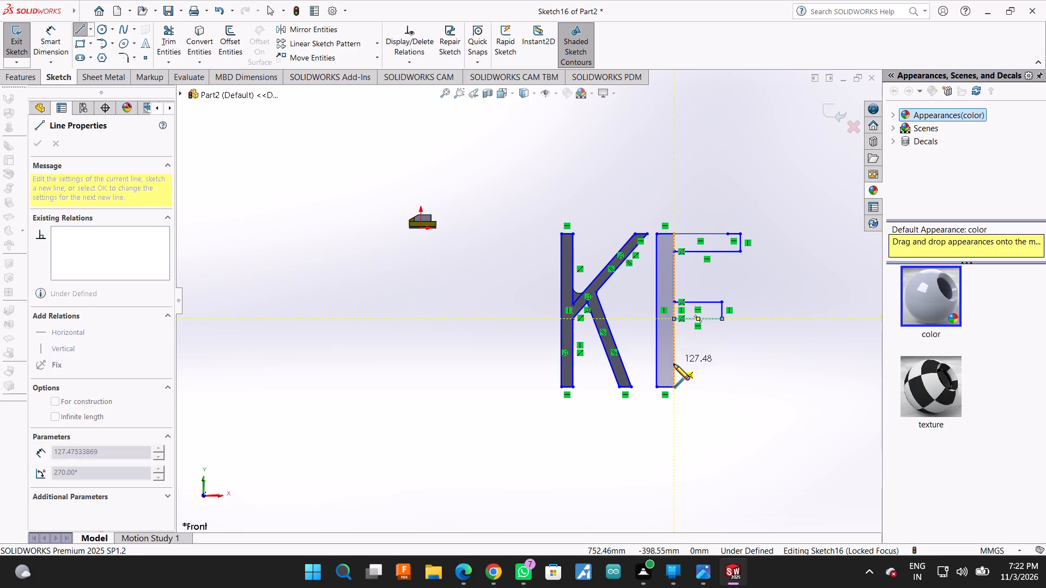
# Continue down to the stem's lower corner and draw the E's bottom arm about 198 mm long, closing back on the stem.
pyautogui.click(674, 387)
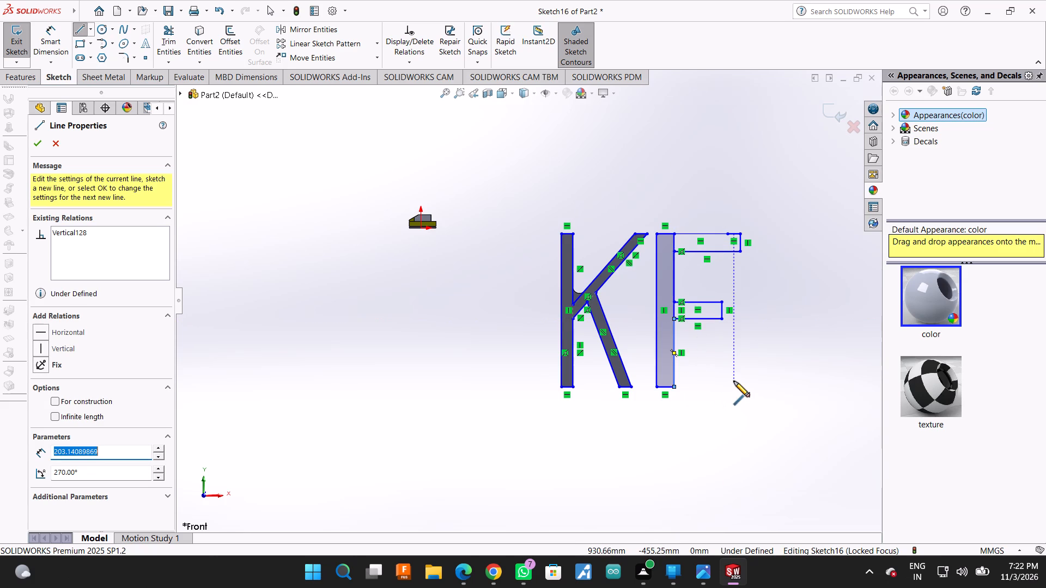
pyautogui.click(674, 388)
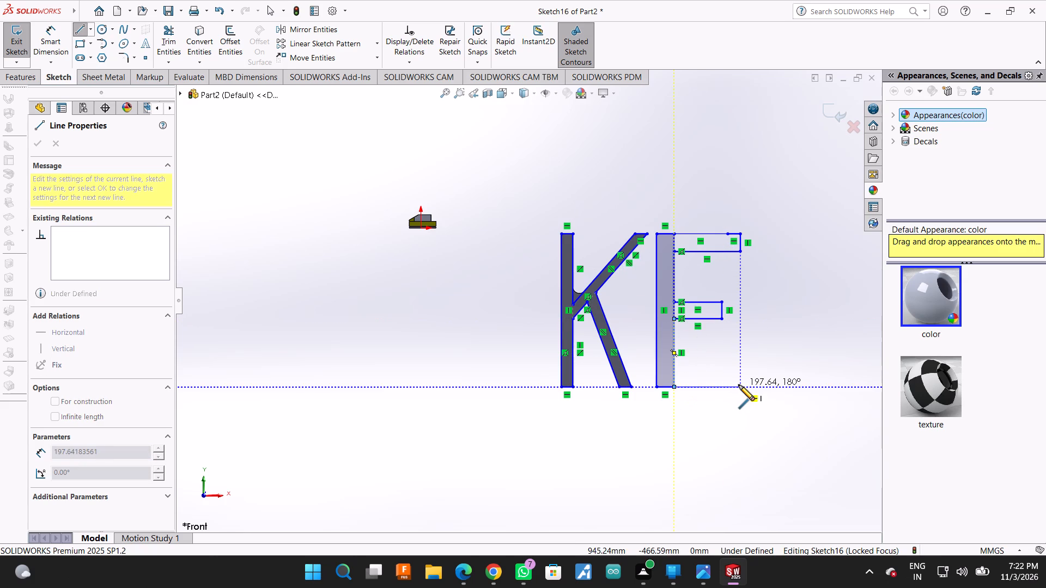
pyautogui.click(739, 385)
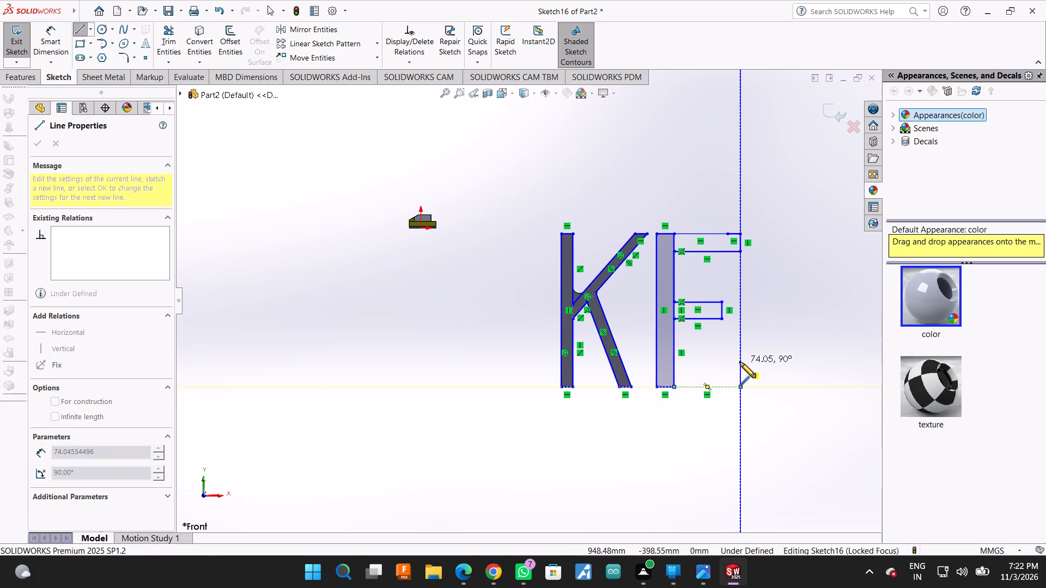
pyautogui.click(739, 372)
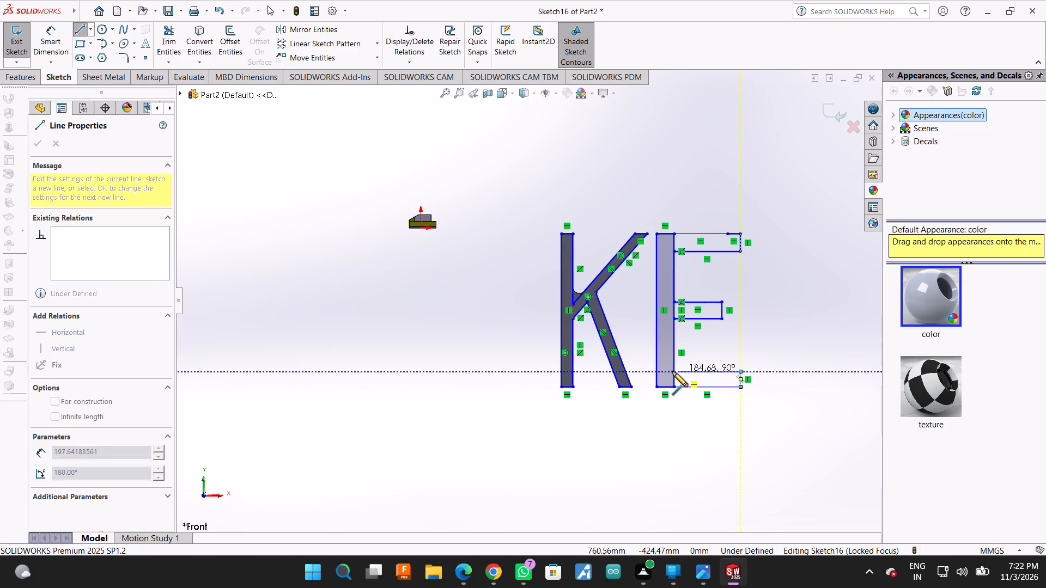
pyautogui.click(674, 372)
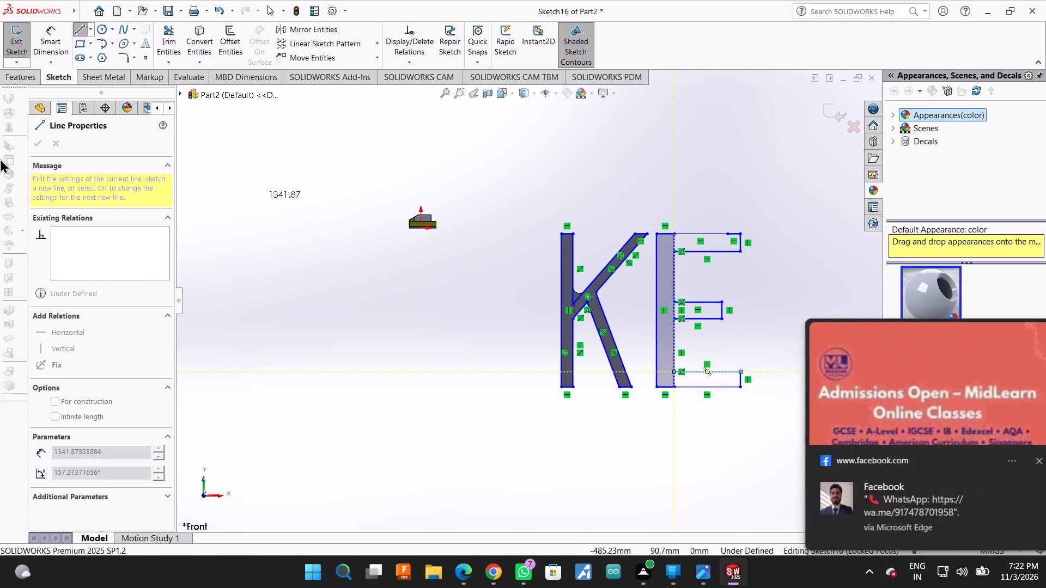
pyautogui.click(1014, 460)
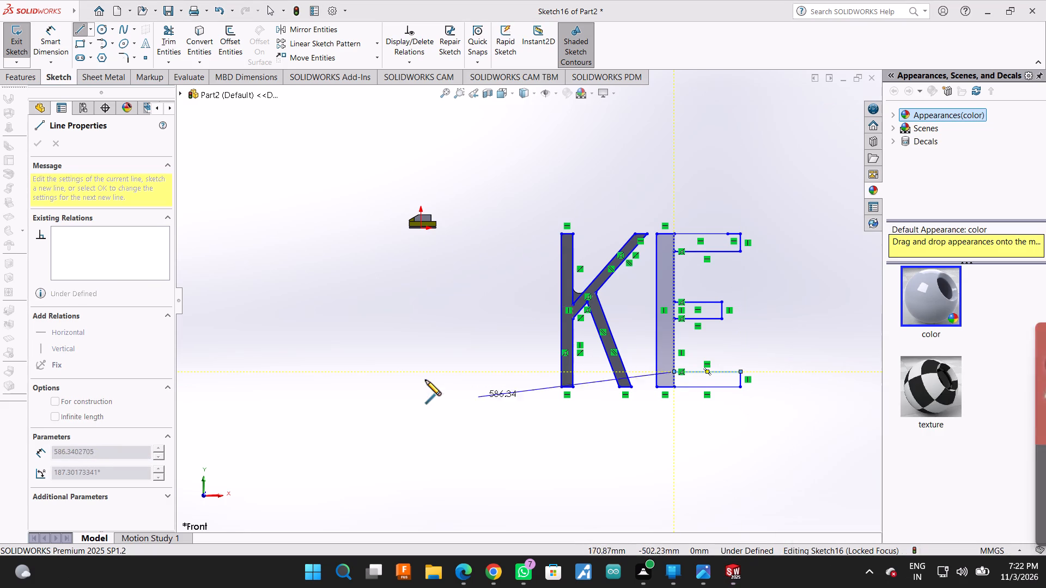
# Power-trim the stem edge where the bottom, middle and top arms join it, leaving one continuous E outline.
pyautogui.click(165, 38)
pyautogui.scroll(-4, 685, 376)
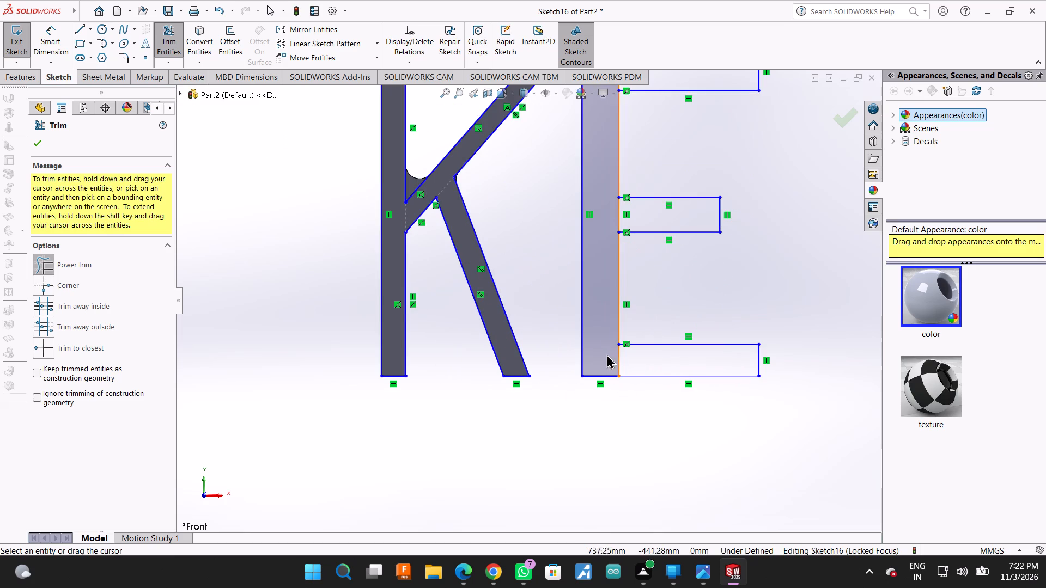
pyautogui.moveTo(606, 359); pyautogui.dragTo(628, 353)
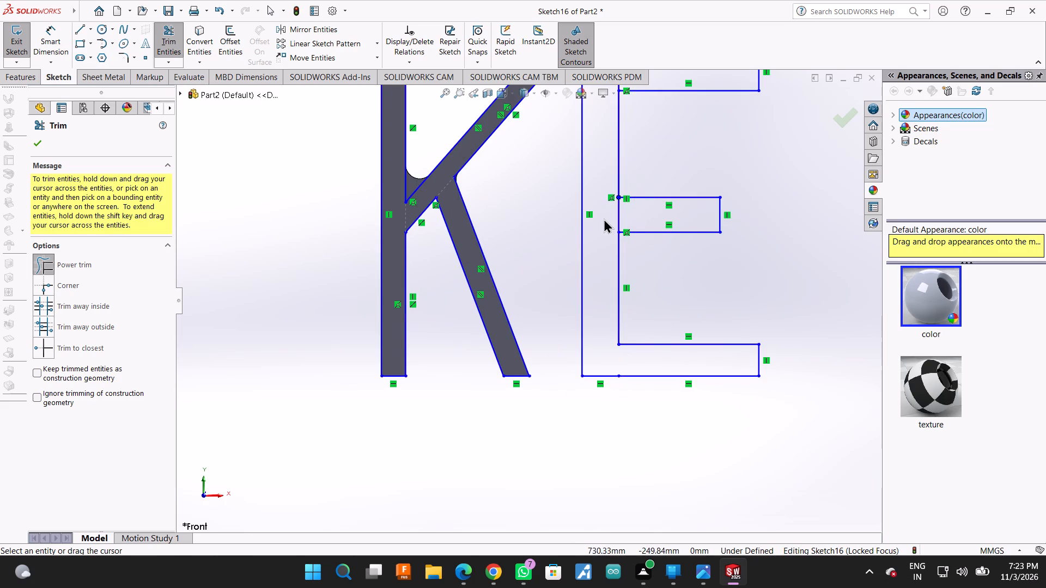
pyautogui.moveTo(607, 217); pyautogui.dragTo(631, 215)
pyautogui.scroll(1, 633, 215)
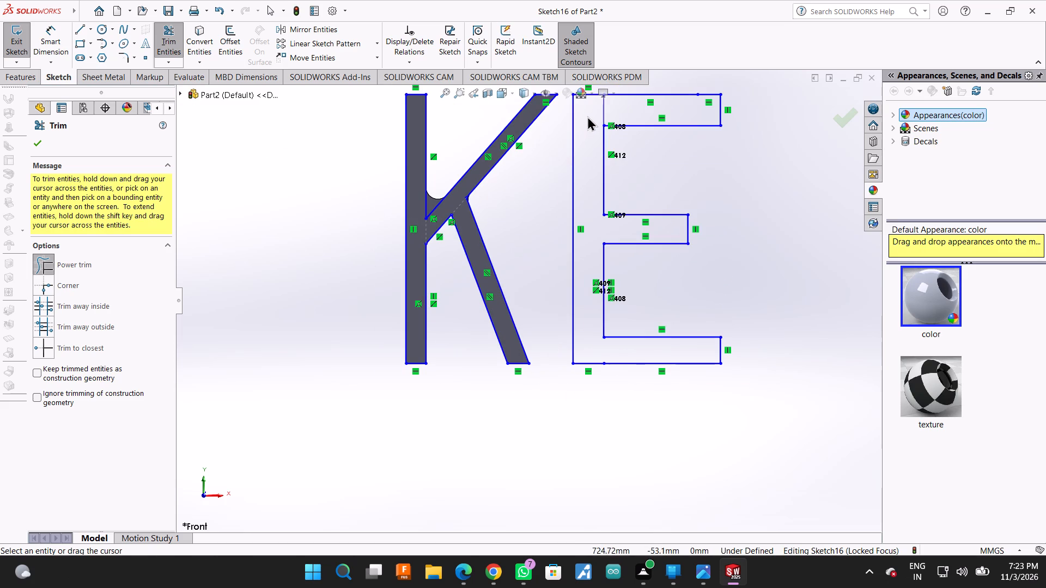
pyautogui.moveTo(587, 116); pyautogui.dragTo(613, 114)
pyautogui.scroll(2, 633, 251)
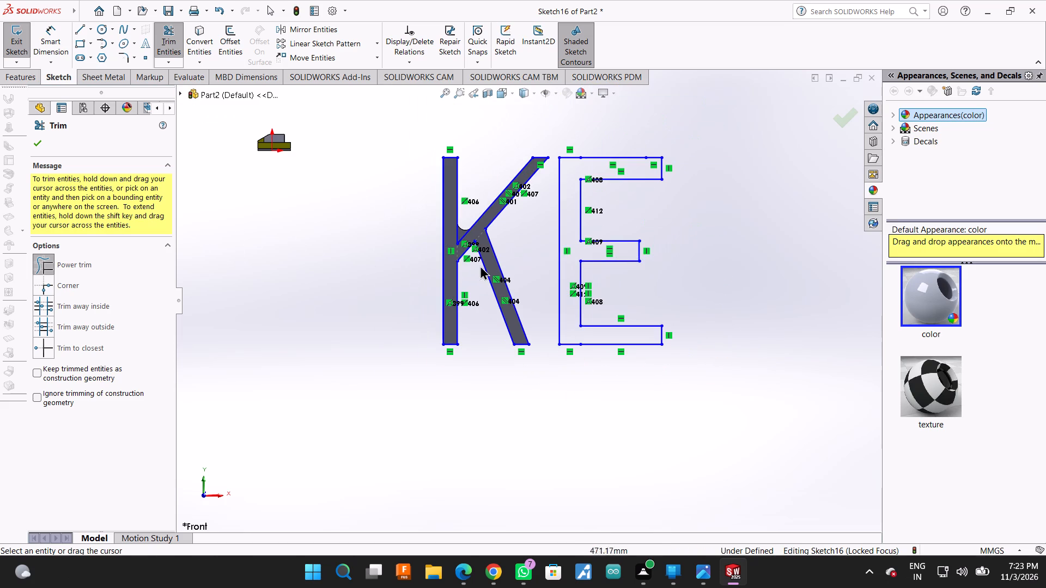
pyautogui.scroll(-4, 504, 265)
pyautogui.scroll(2, 706, 377)
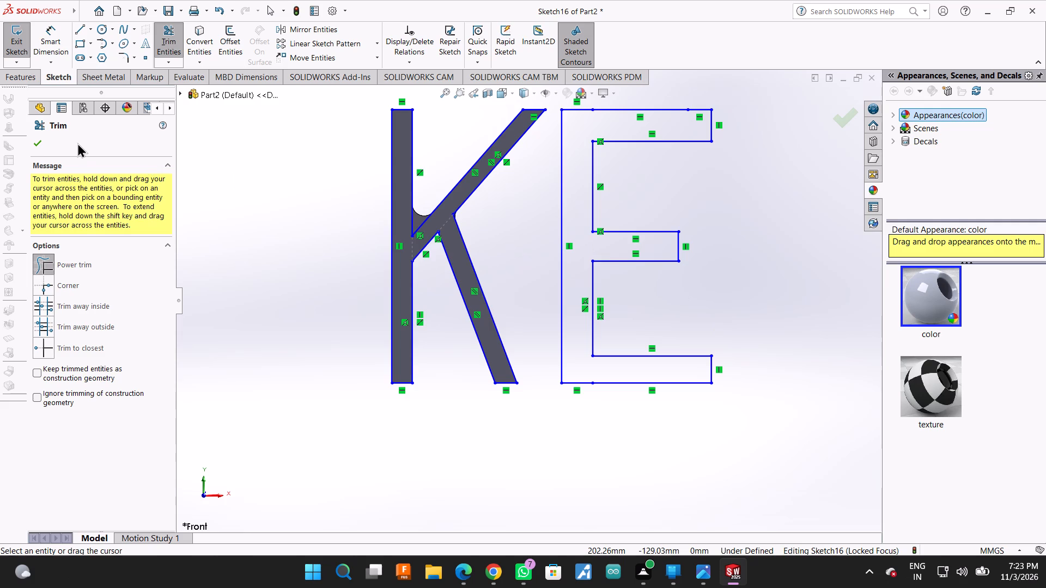
pyautogui.click(46, 145)
pyautogui.click(41, 142)
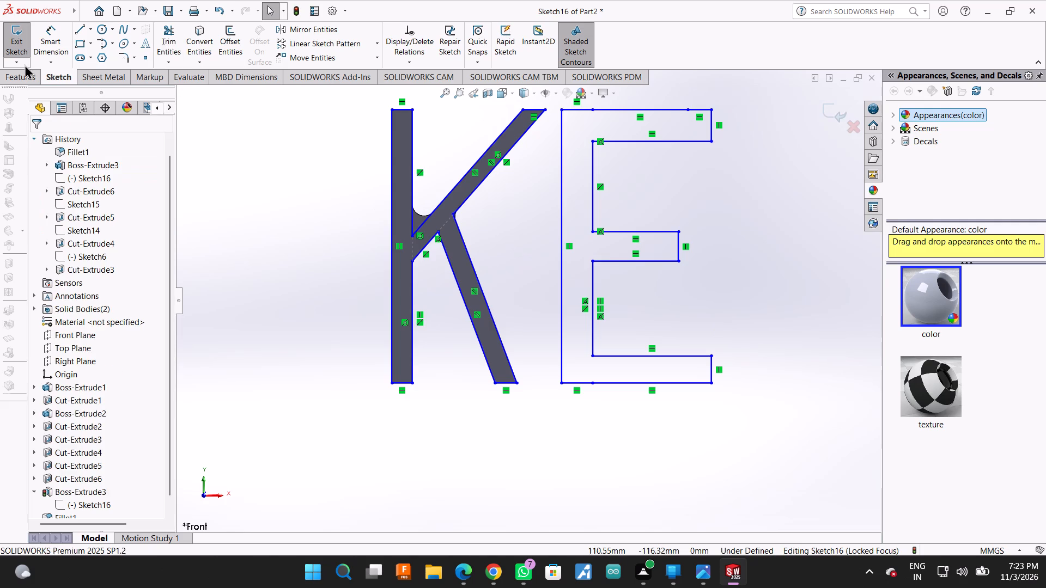
# Examine the E outline beside the K body from angled views, highlighting the K's extrusion and its sketch.
pyautogui.click(23, 77)
pyautogui.scroll(2, 451, 272)
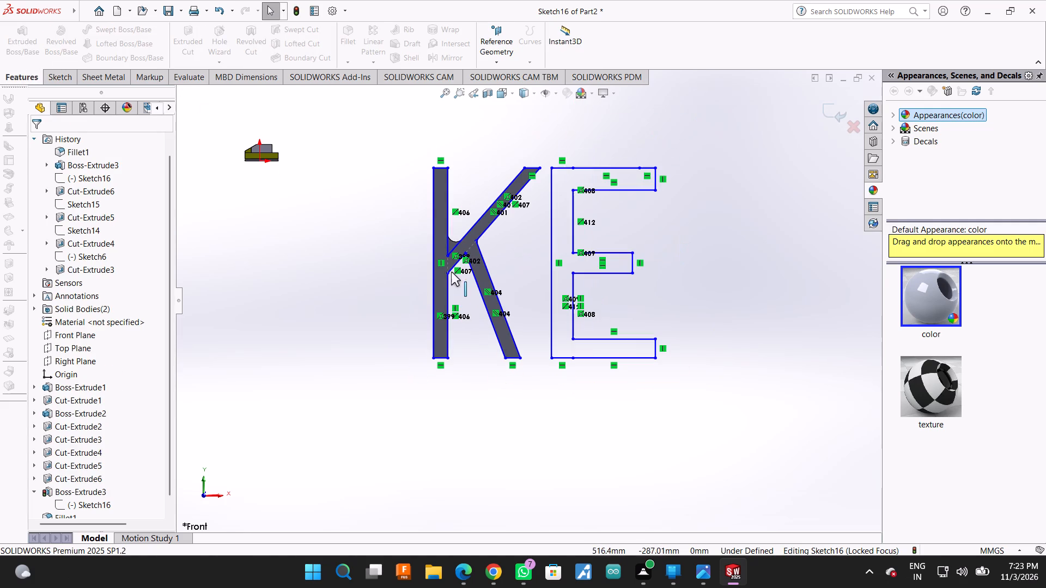
pyautogui.scroll(-2, 116, 413)
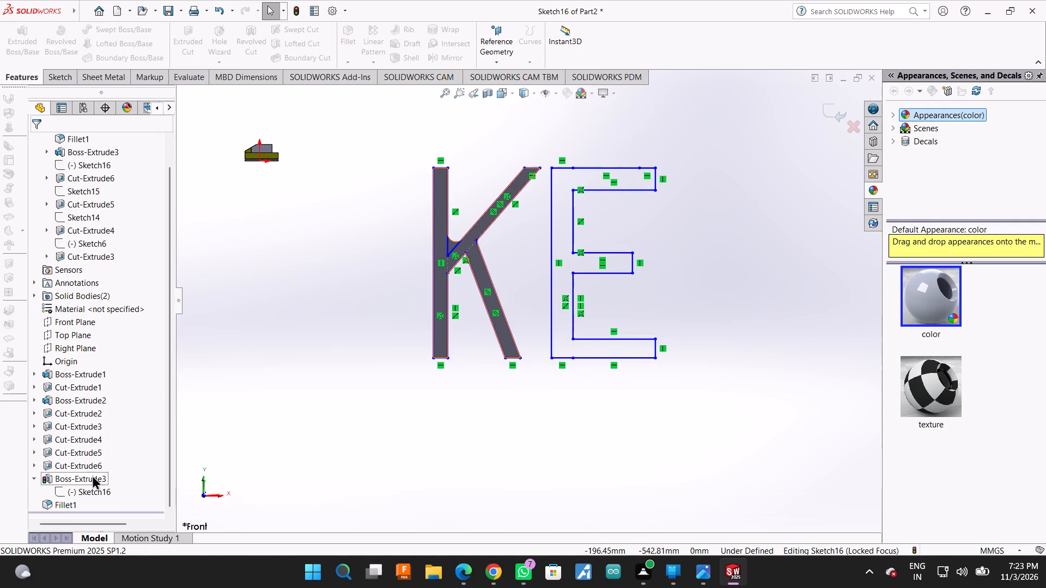
pyautogui.click(80, 483)
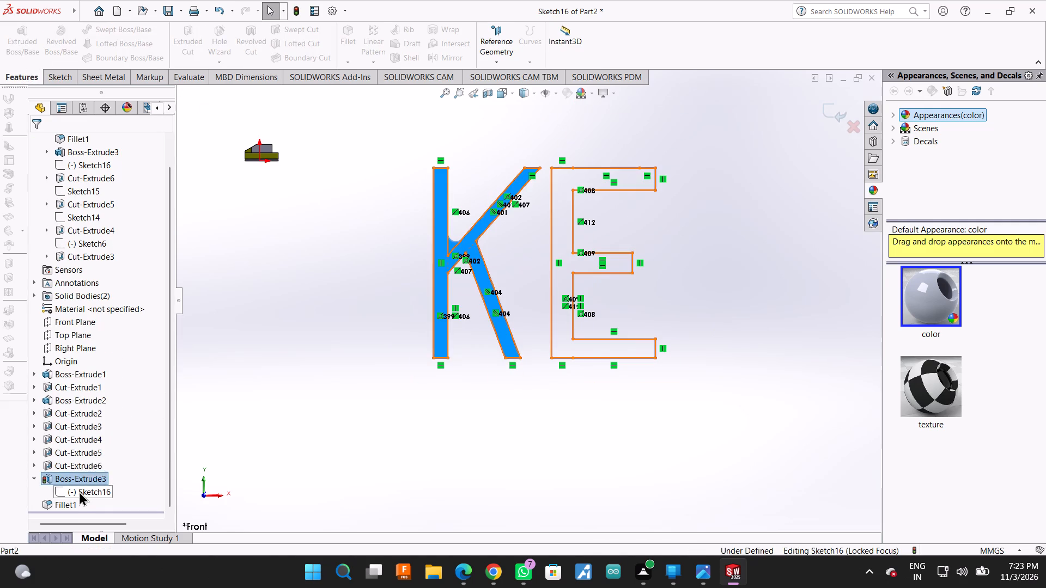
pyautogui.click(79, 491)
pyautogui.moveTo(641, 260); pyautogui.dragTo(631, 298, button='middle')
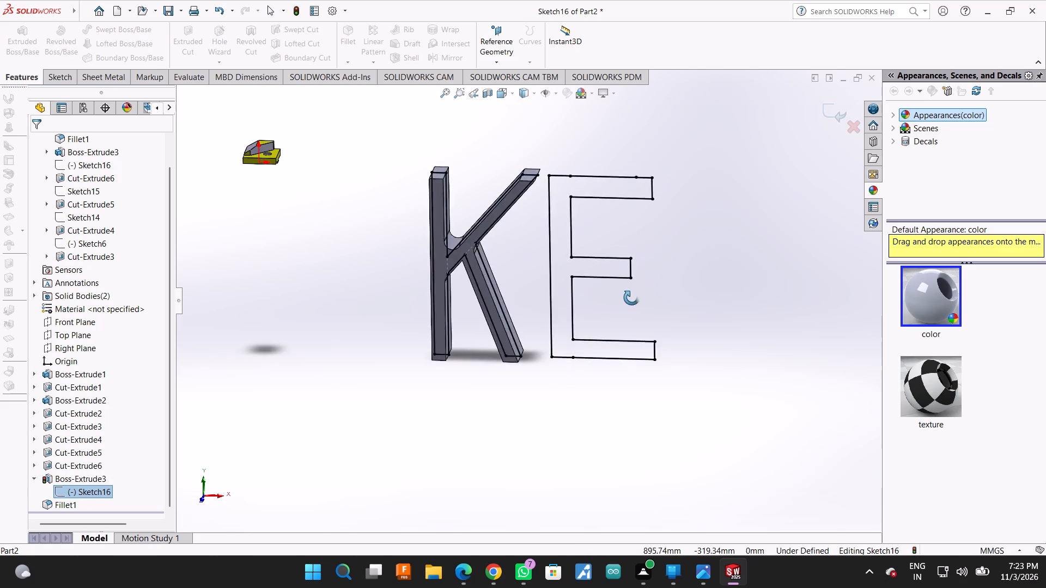
pyautogui.moveTo(631, 298); pyautogui.dragTo(631, 304, button='middle')
pyautogui.scroll(-2, 631, 304)
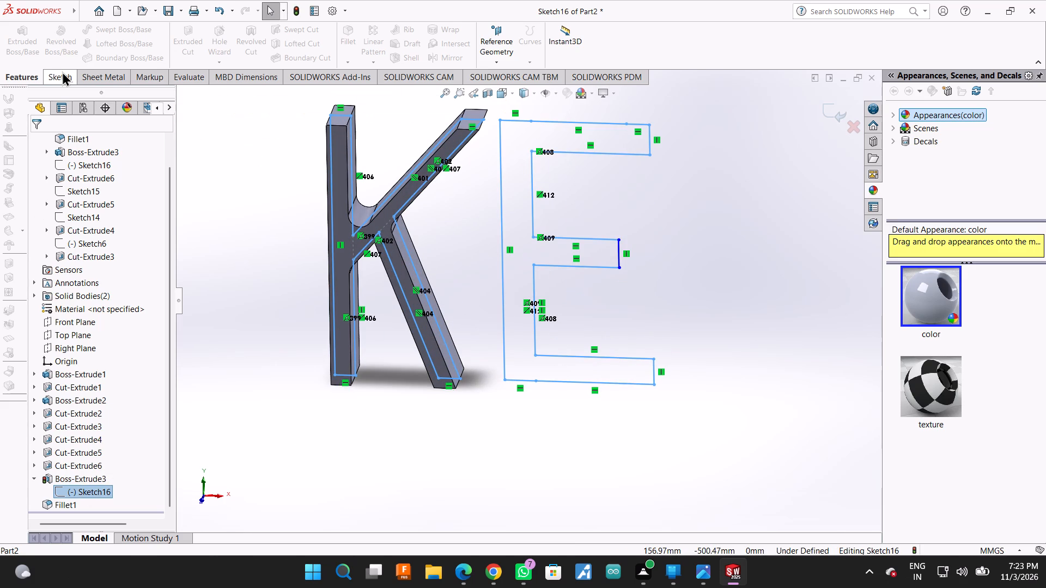
pyautogui.click(62, 71)
pyautogui.scroll(1, 605, 240)
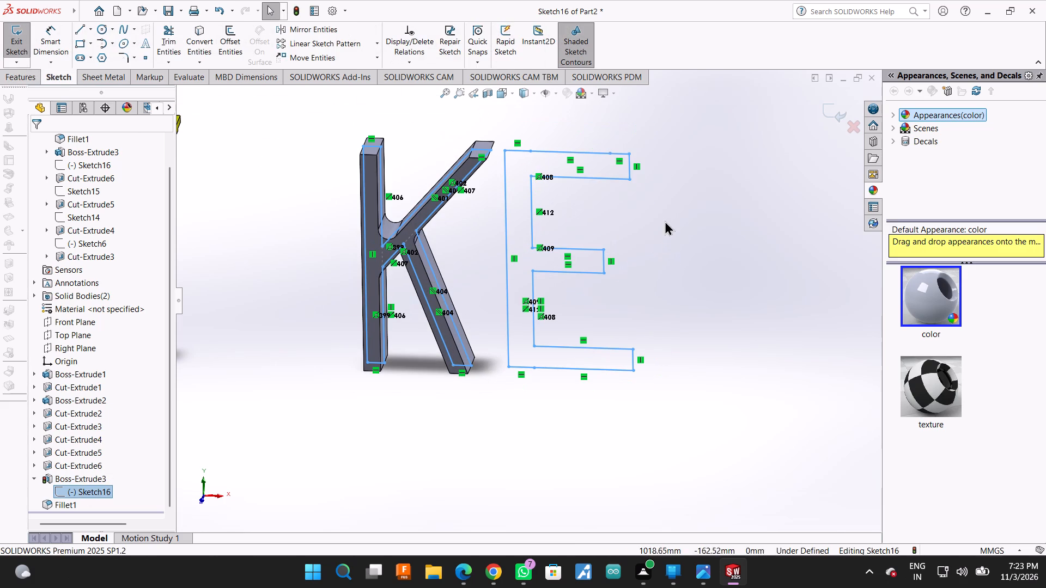
pyautogui.scroll(1, 647, 242)
pyautogui.moveTo(650, 223); pyautogui.dragTo(669, 180, button='middle')
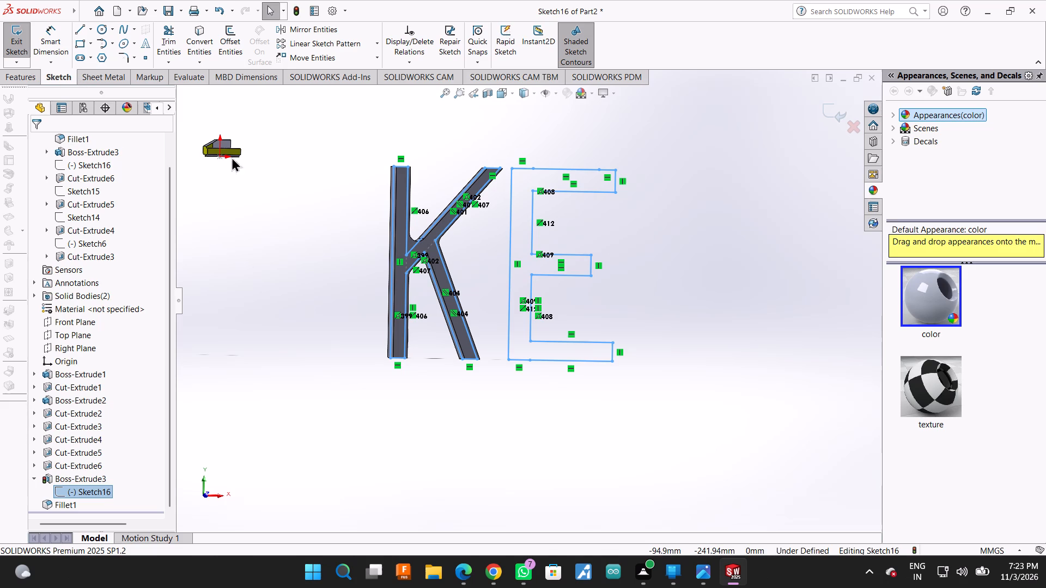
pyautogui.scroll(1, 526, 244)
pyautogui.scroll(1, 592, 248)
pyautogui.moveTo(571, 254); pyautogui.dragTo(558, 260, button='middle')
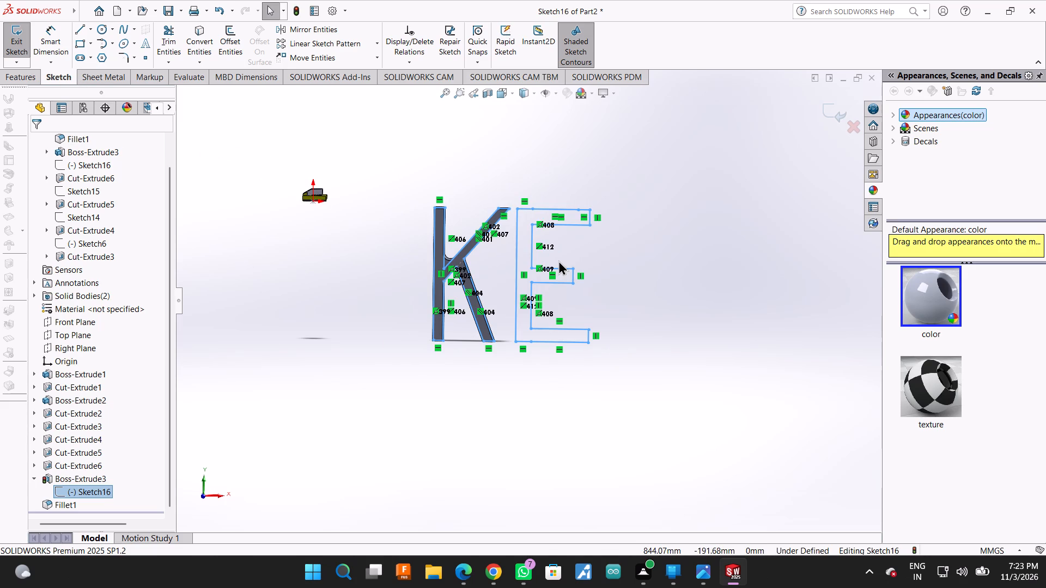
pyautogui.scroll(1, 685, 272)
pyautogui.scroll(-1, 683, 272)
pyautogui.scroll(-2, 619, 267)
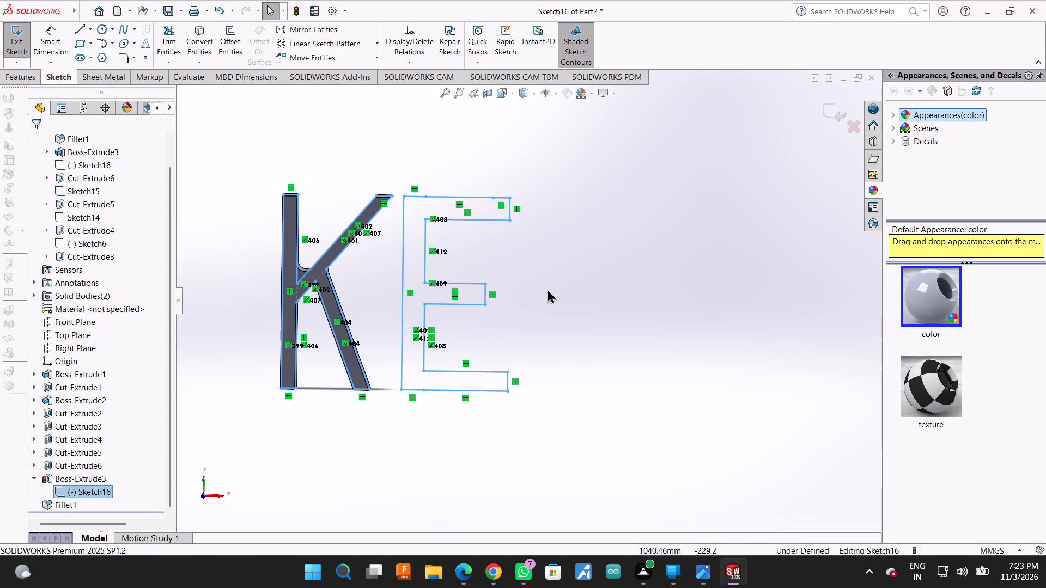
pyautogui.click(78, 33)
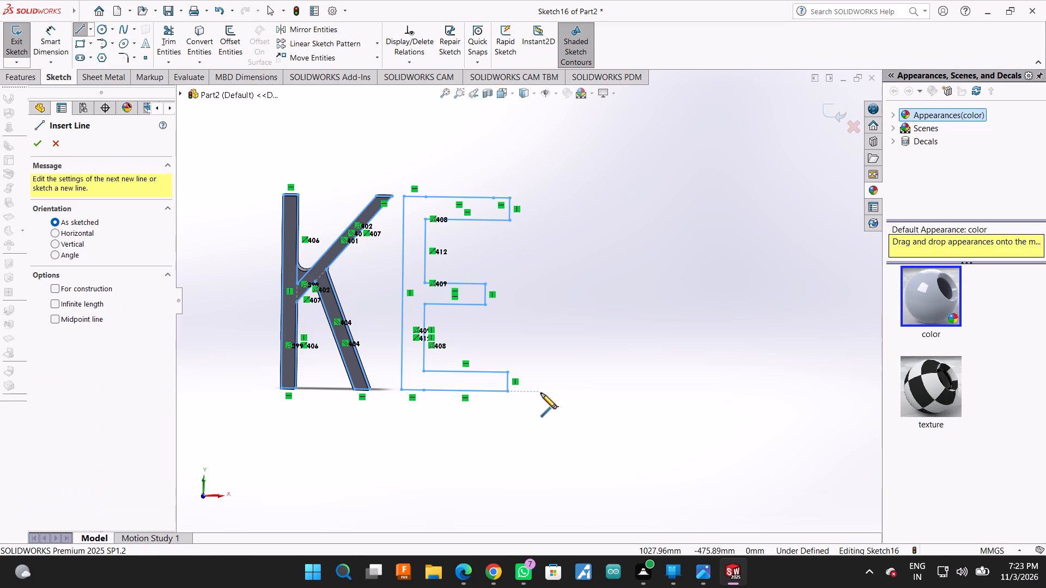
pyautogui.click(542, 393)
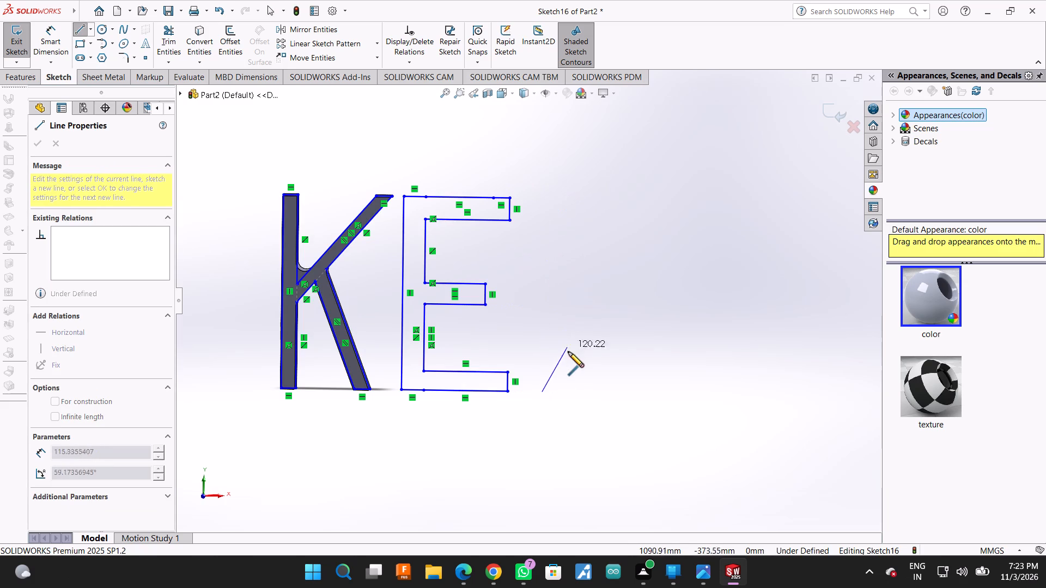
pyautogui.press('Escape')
# Undo the E's trims, its bottom arm and the middle arm's lines back to that arm's upper edge.
pyautogui.hotkey('ctrl', 'z')
pyautogui.hotkey('ctrl', 'z')
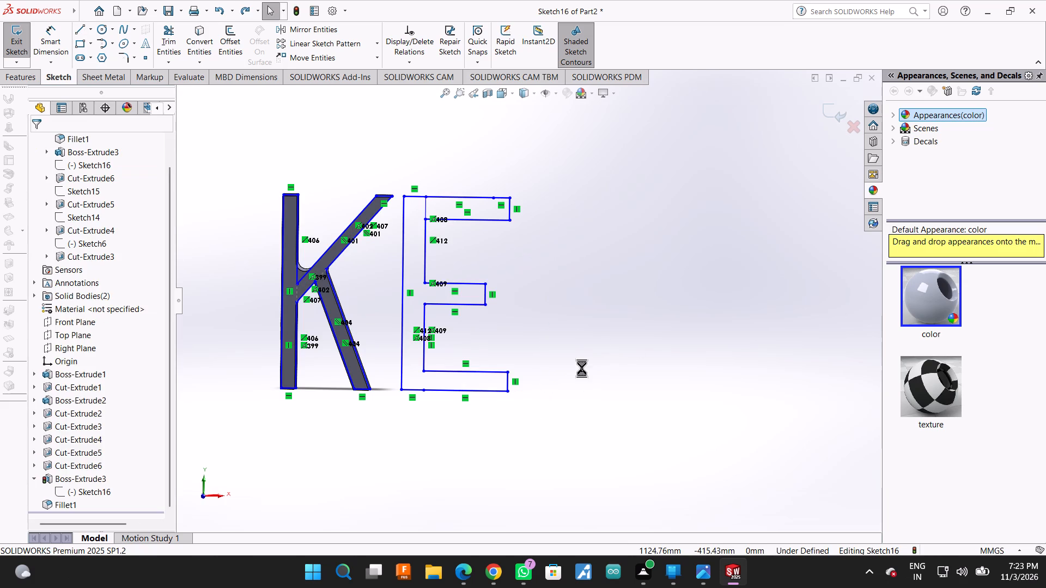
pyautogui.hotkey('ctrl', 'z')
pyautogui.hotkey('ctrl', 'z')
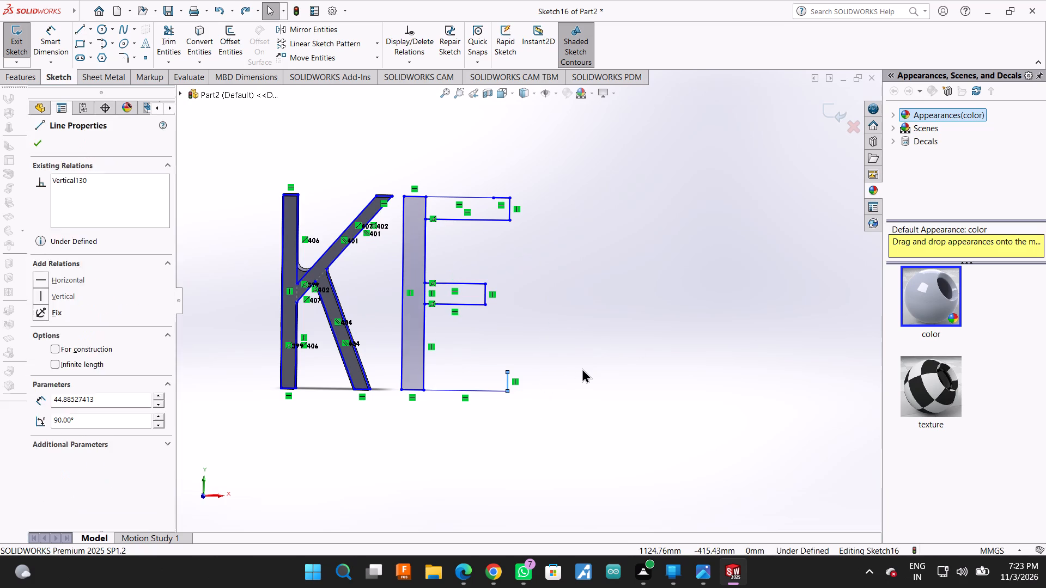
pyautogui.hotkey('ctrl', 'z')
pyautogui.hotkey('ctrl', 'z')
pyautogui.hotkey('ctrl', 'z')
pyautogui.hotkey('ctrl', 'z')
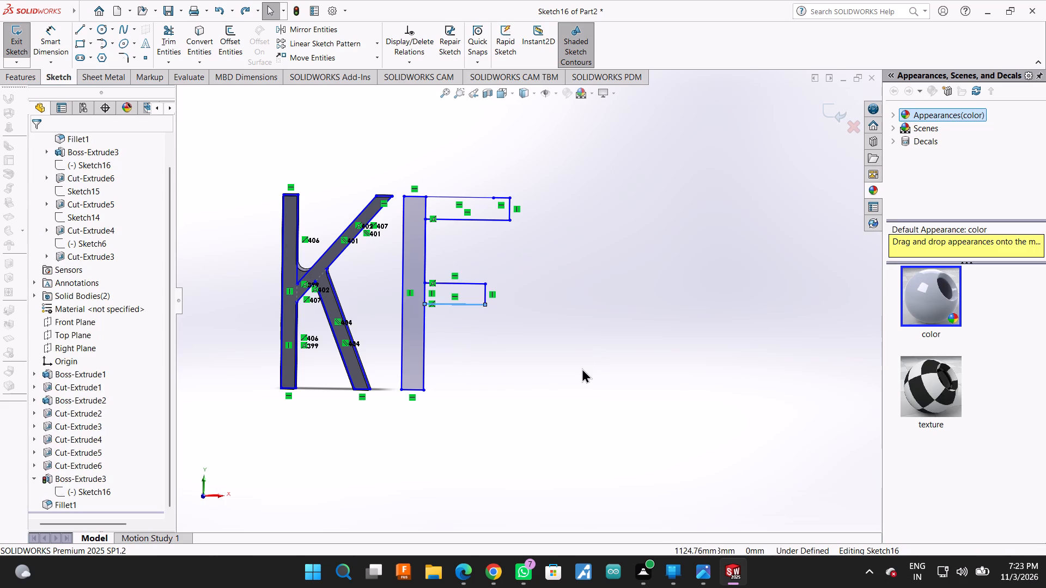
pyautogui.hotkey('ctrl', 'z')
# Power-trim away the remaining top and middle arm lines of the E, leaving only the stem rectangle.
pyautogui.click(168, 32)
pyautogui.moveTo(431, 162); pyautogui.dragTo(440, 236)
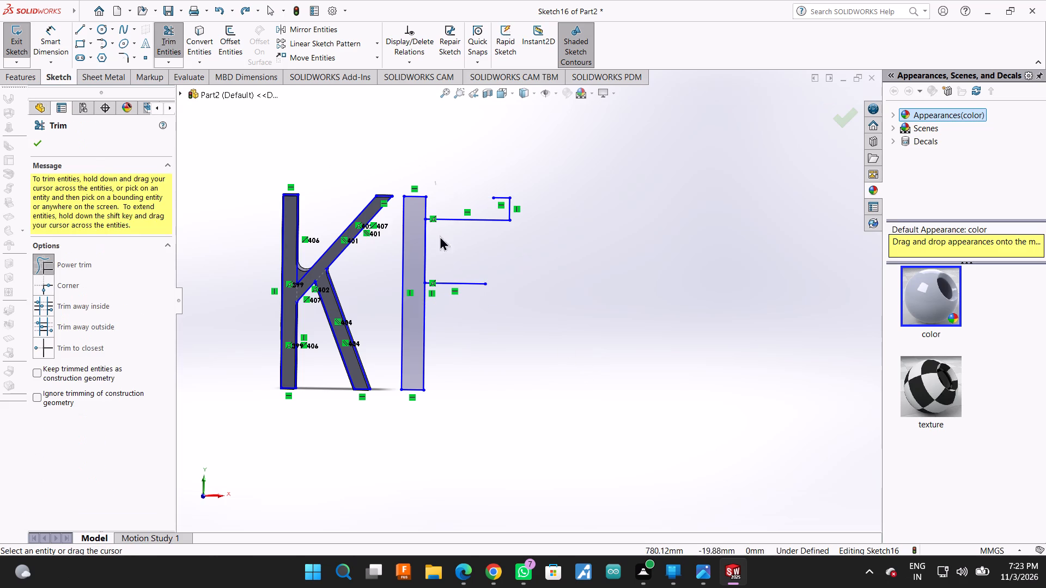
pyautogui.moveTo(440, 236); pyautogui.dragTo(502, 201)
pyautogui.click(37, 144)
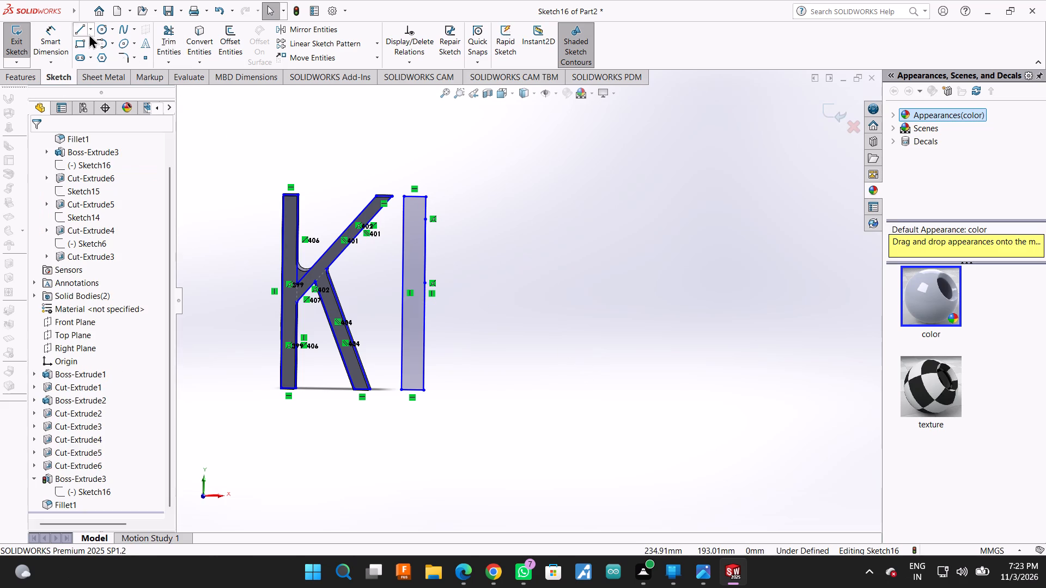
# Draw corner rectangles from the stem's inner edge: top arm about 271 × 39 mm, shorter middle arm, bottom arm about 268 × 39 mm.
pyautogui.click(77, 46)
pyautogui.click(424, 197)
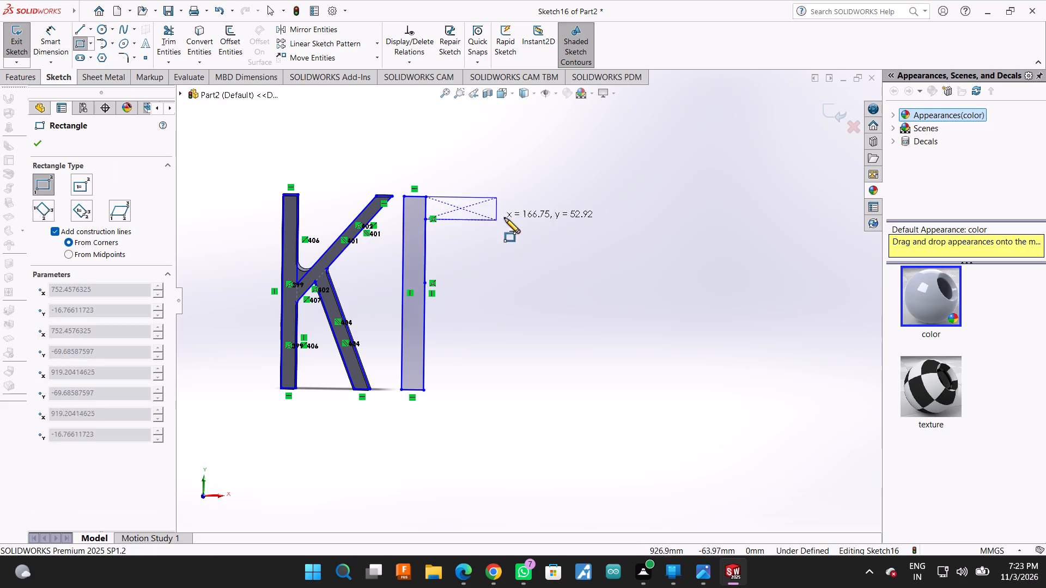
pyautogui.click(540, 216)
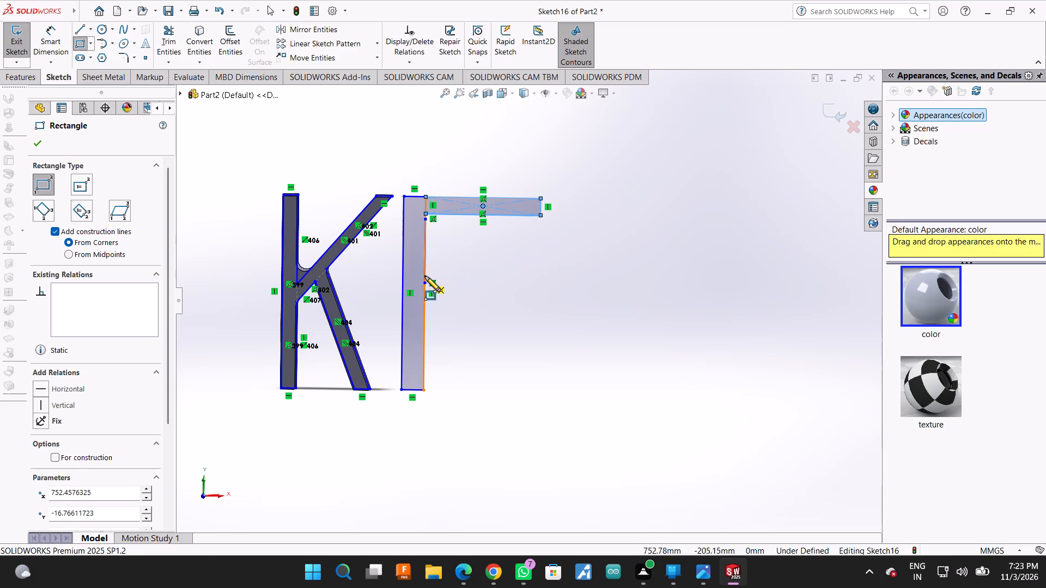
pyautogui.click(425, 275)
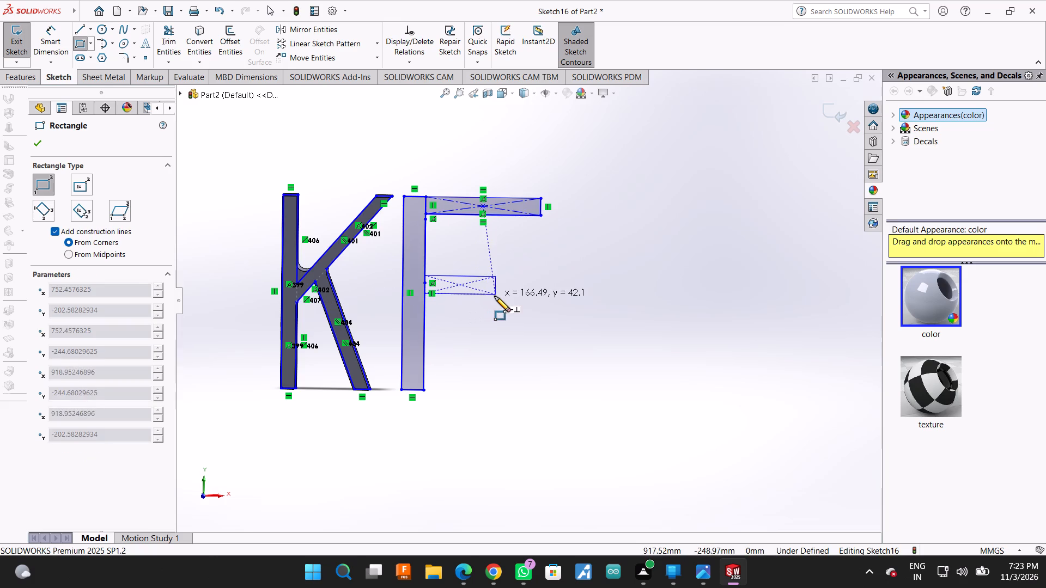
pyautogui.click(516, 296)
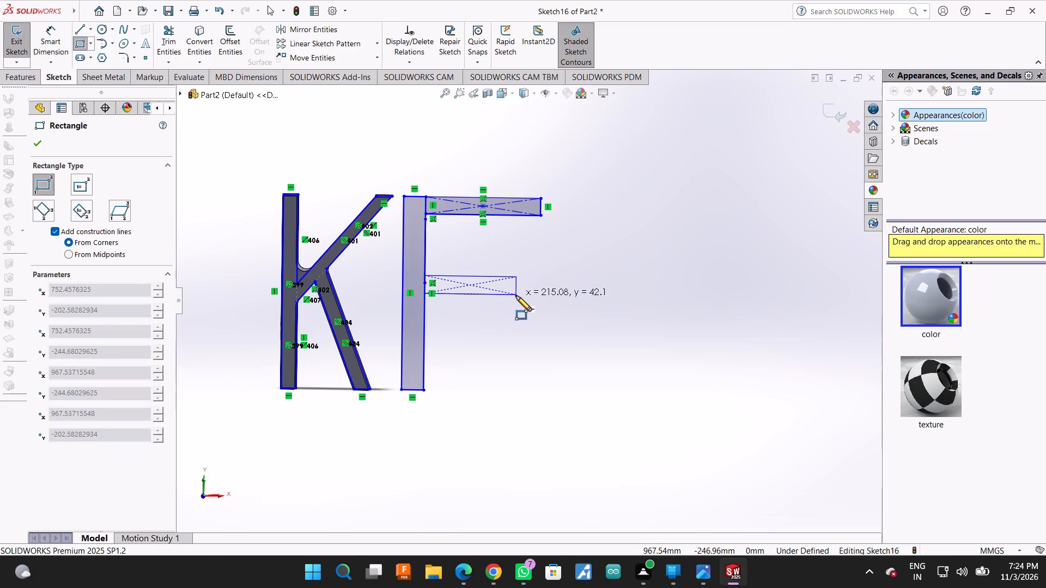
pyautogui.click(425, 373)
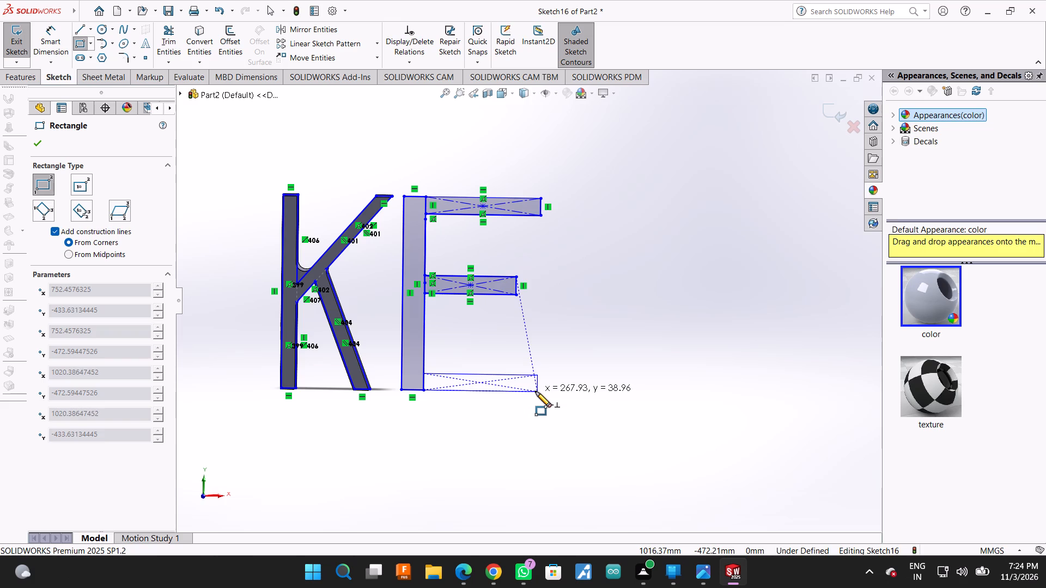
pyautogui.click(536, 391)
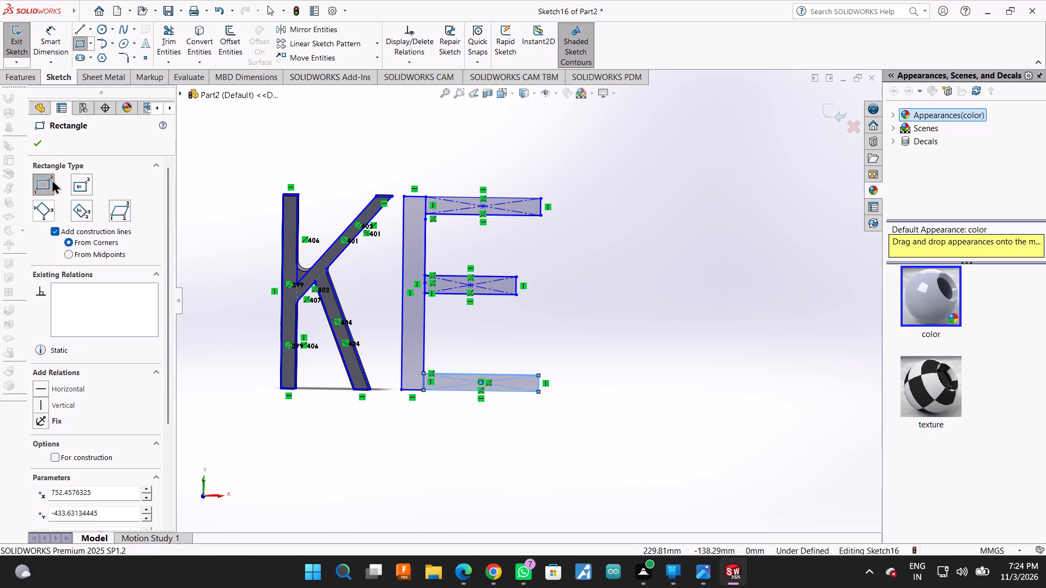
pyautogui.click(38, 150)
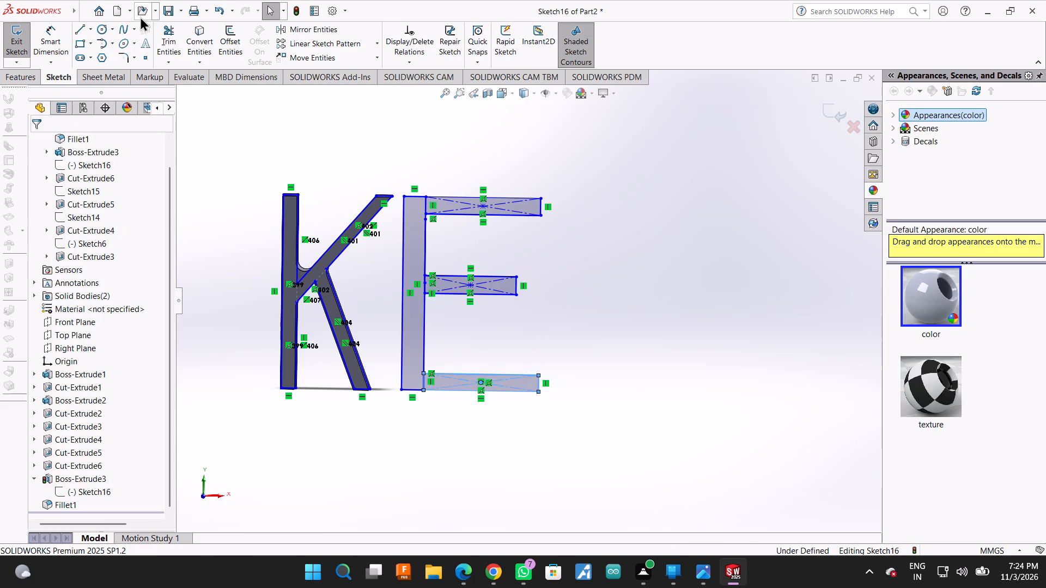
# Power-trim away the E's middle arm rectangle and the stretch of stem edge where it joined.
pyautogui.click(166, 34)
pyautogui.moveTo(471, 252); pyautogui.dragTo(482, 296)
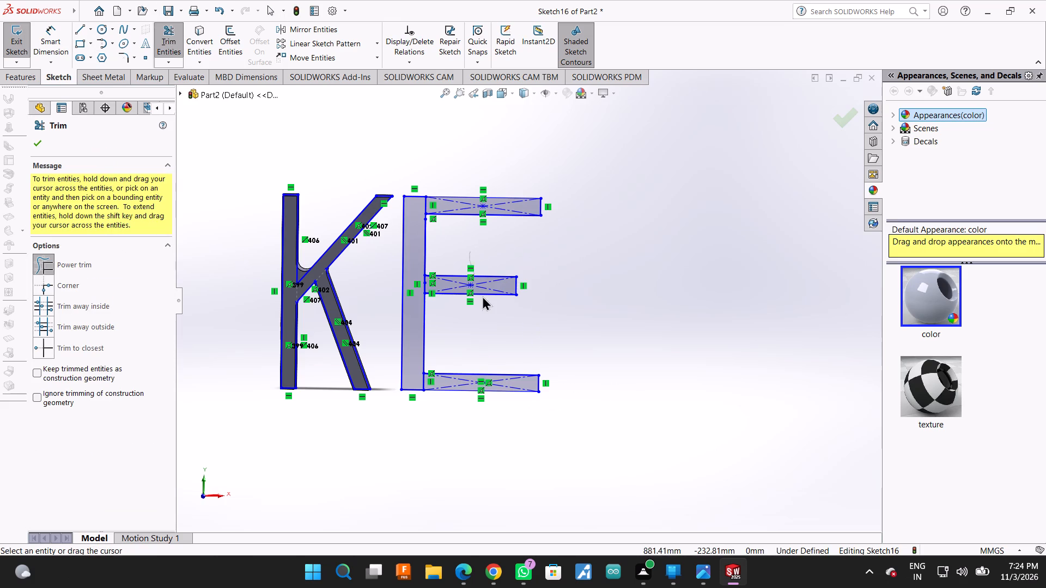
pyautogui.moveTo(482, 296); pyautogui.dragTo(466, 275)
pyautogui.scroll(-2, 389, 274)
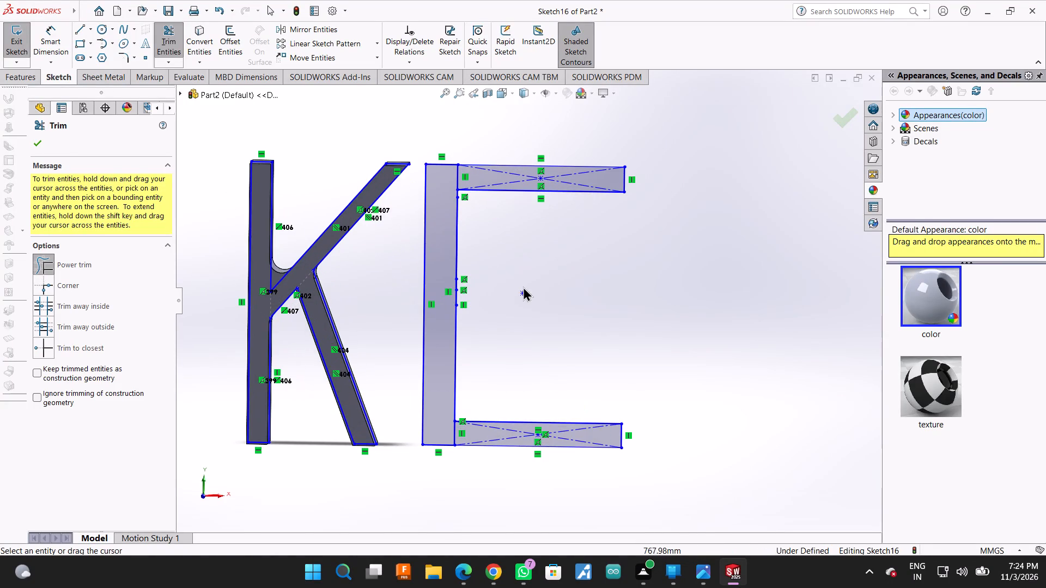
pyautogui.moveTo(484, 285); pyautogui.dragTo(452, 300)
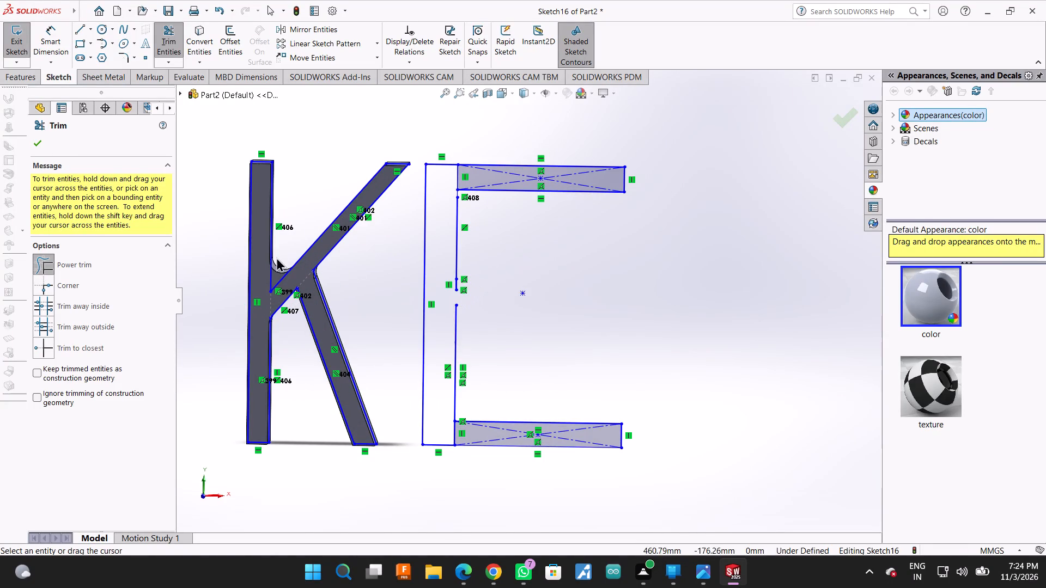
pyautogui.click(448, 284)
pyautogui.moveTo(447, 275); pyautogui.dragTo(470, 283)
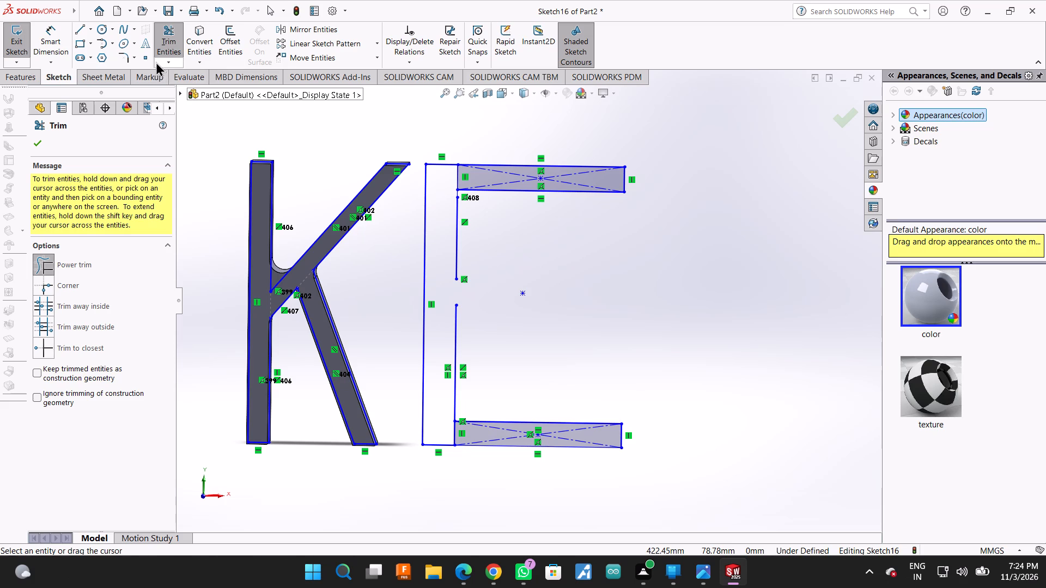
# Extend the stem's inner edge across the gap at the middle arm's location.
pyautogui.click(157, 62)
pyautogui.click(168, 87)
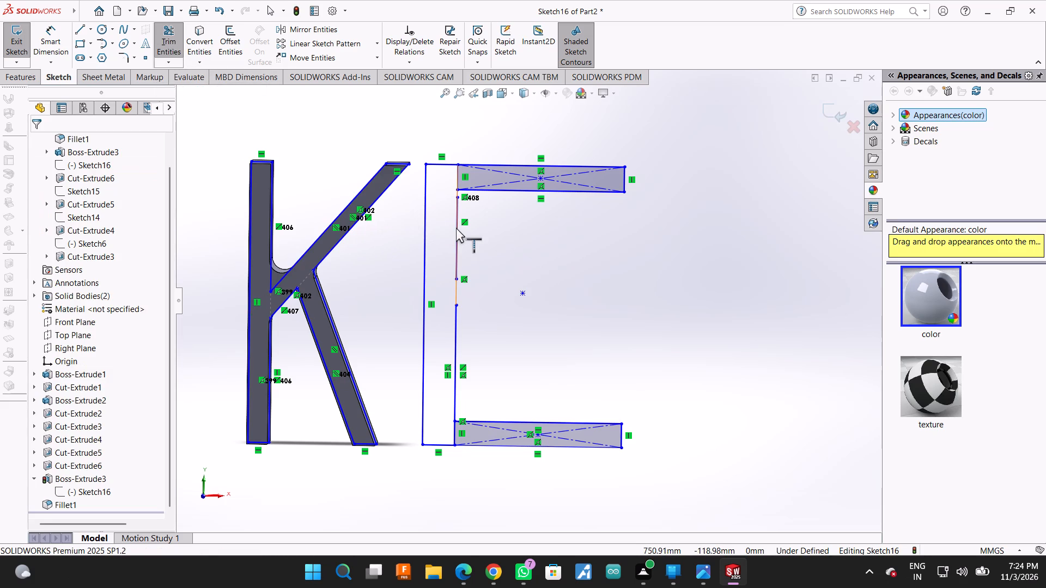
pyautogui.click(456, 228)
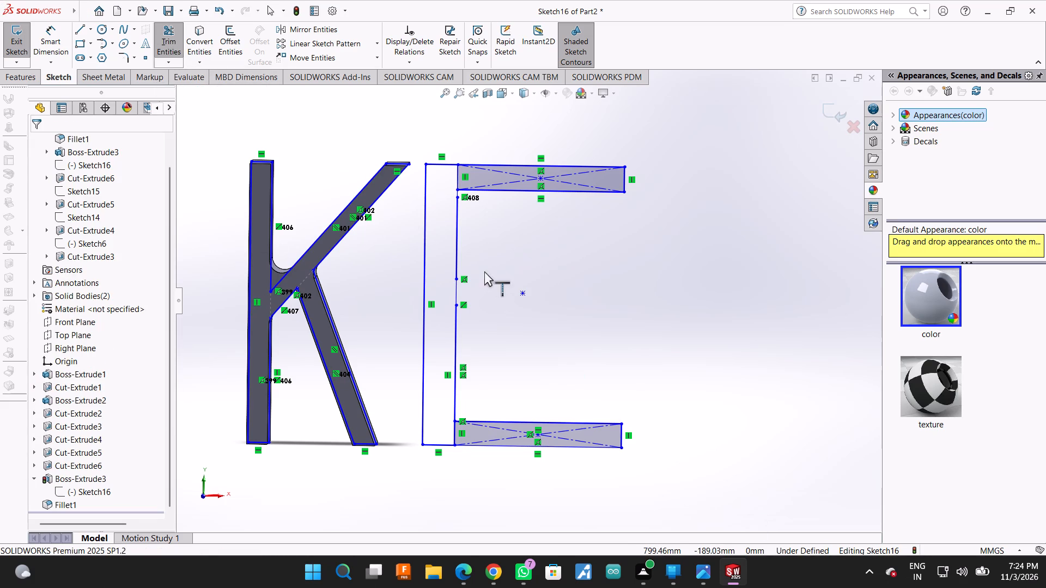
pyautogui.click(454, 261)
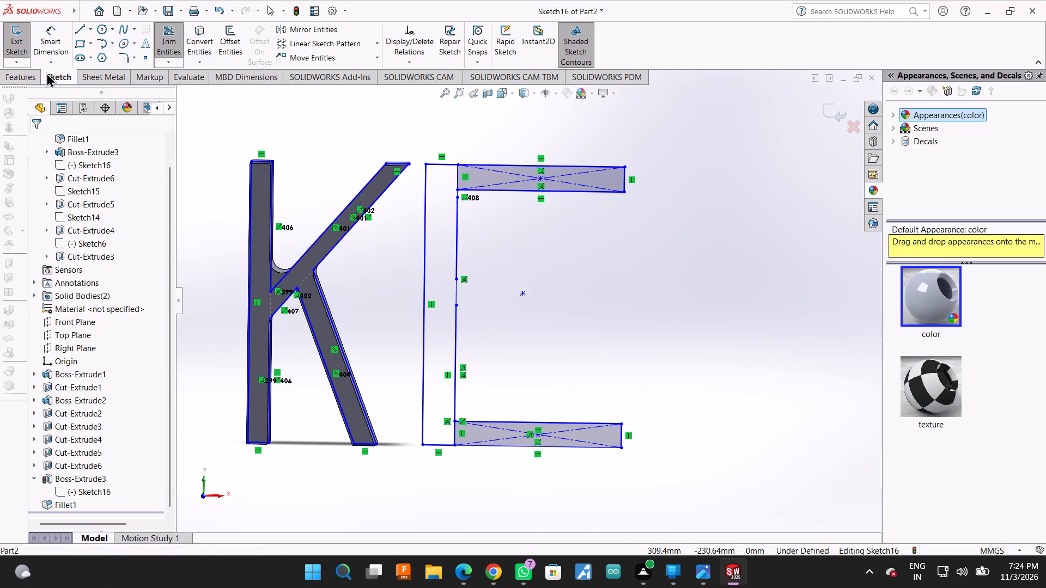
# Draw a closed middle arm about 39 mm thick with lines, starting and ending on the stem's inner edge.
pyautogui.click(76, 24)
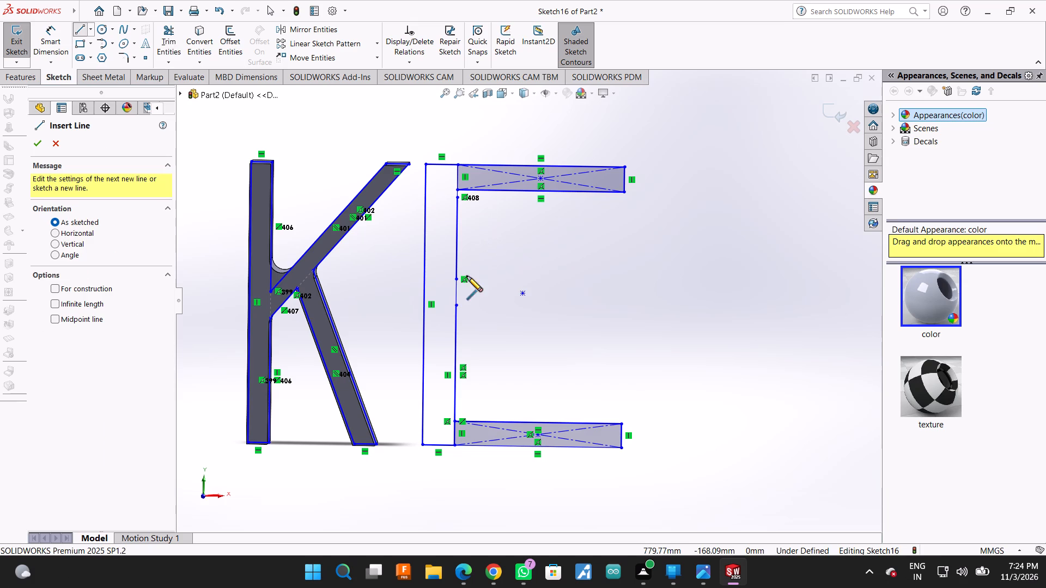
pyautogui.scroll(-6, 459, 313)
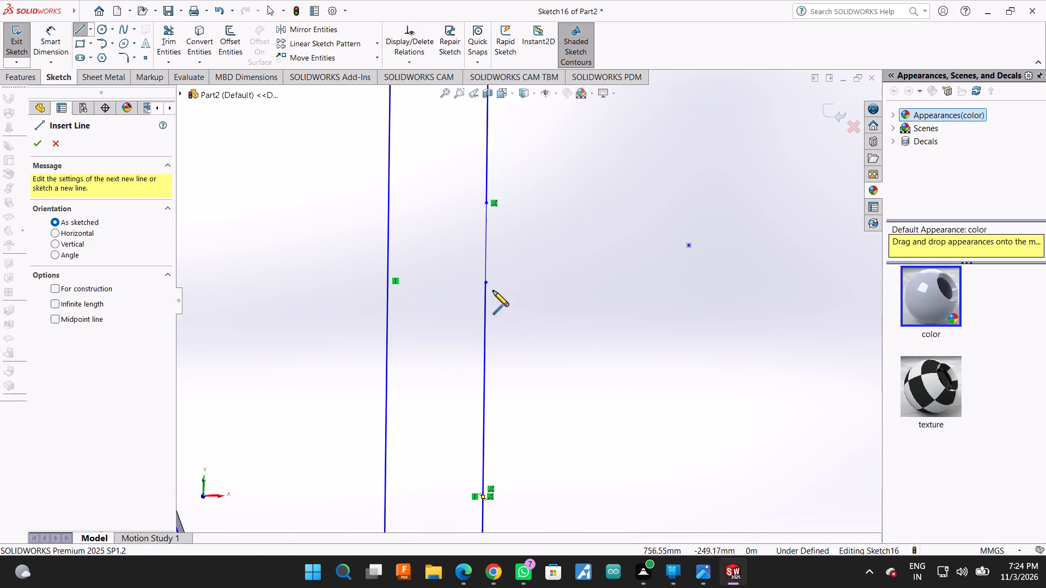
pyautogui.click(485, 255)
pyautogui.scroll(2, 585, 250)
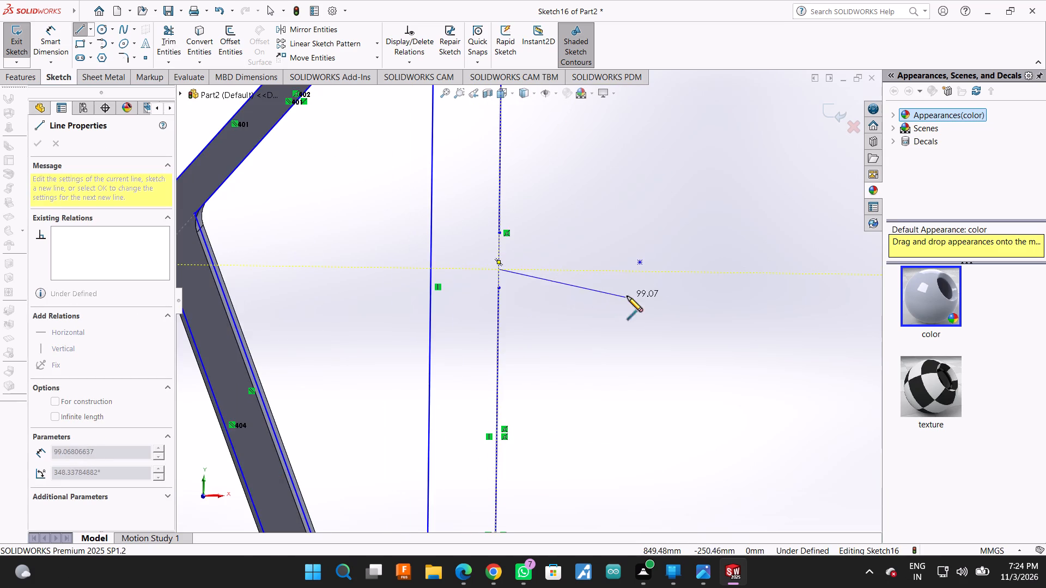
pyautogui.scroll(2, 627, 292)
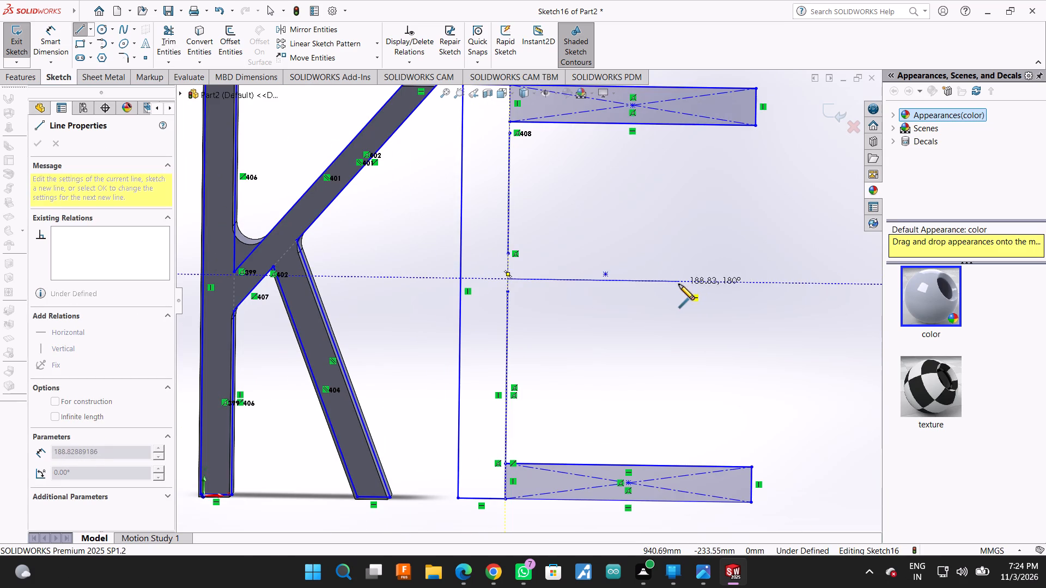
pyautogui.click(722, 283)
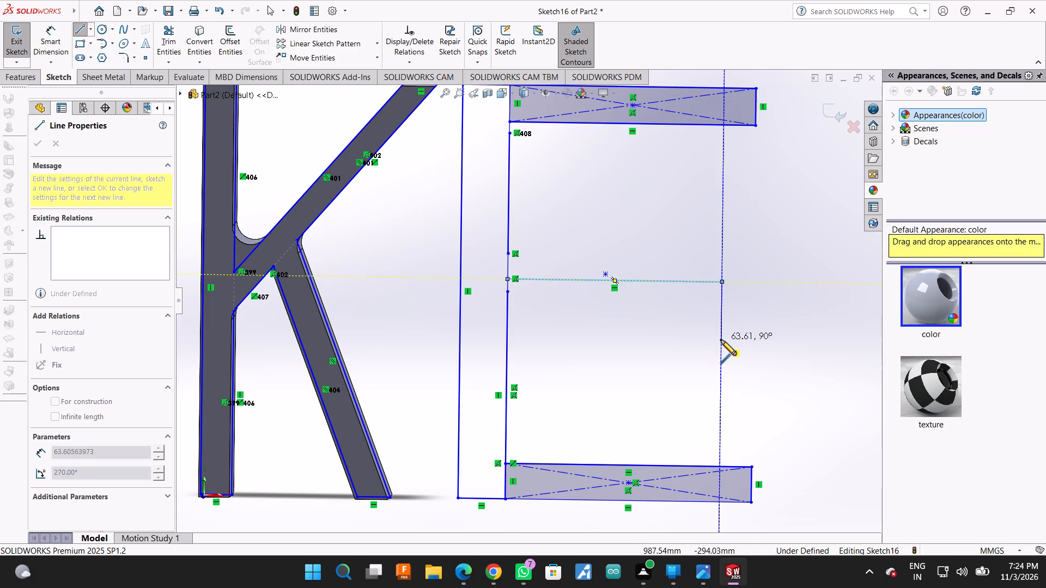
pyautogui.click(721, 318)
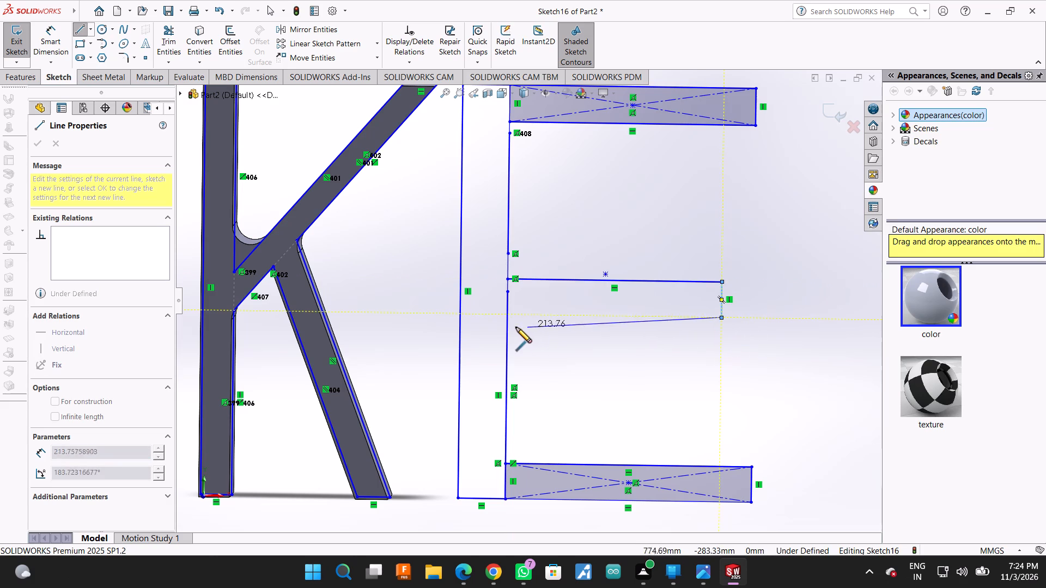
pyautogui.click(505, 315)
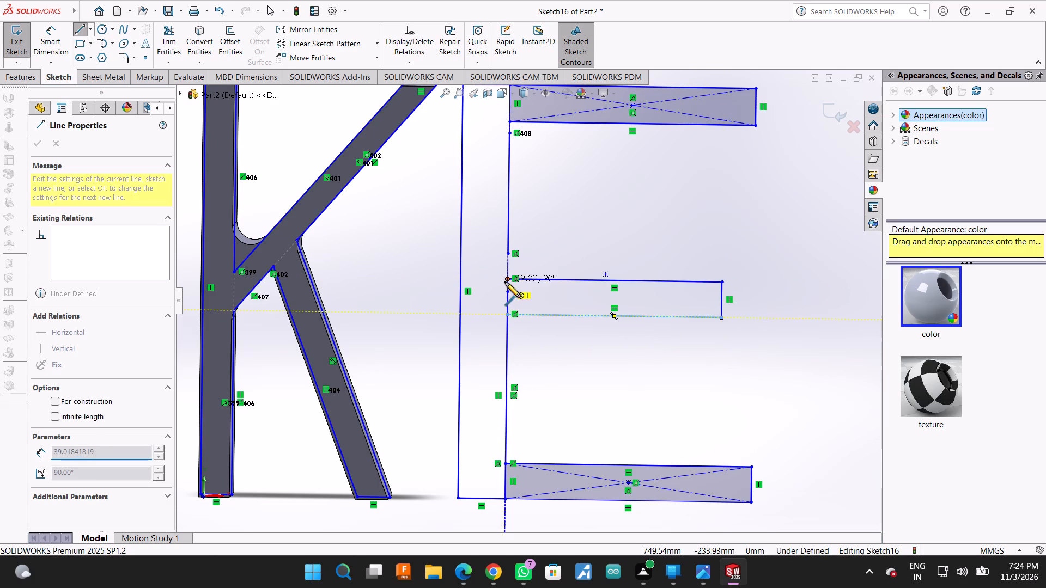
pyautogui.click(507, 278)
# Draw a vertical line about 173 mm long from the top arm's lower stem corner to the middle arm's upper stem corner.
pyautogui.scroll(4, 598, 377)
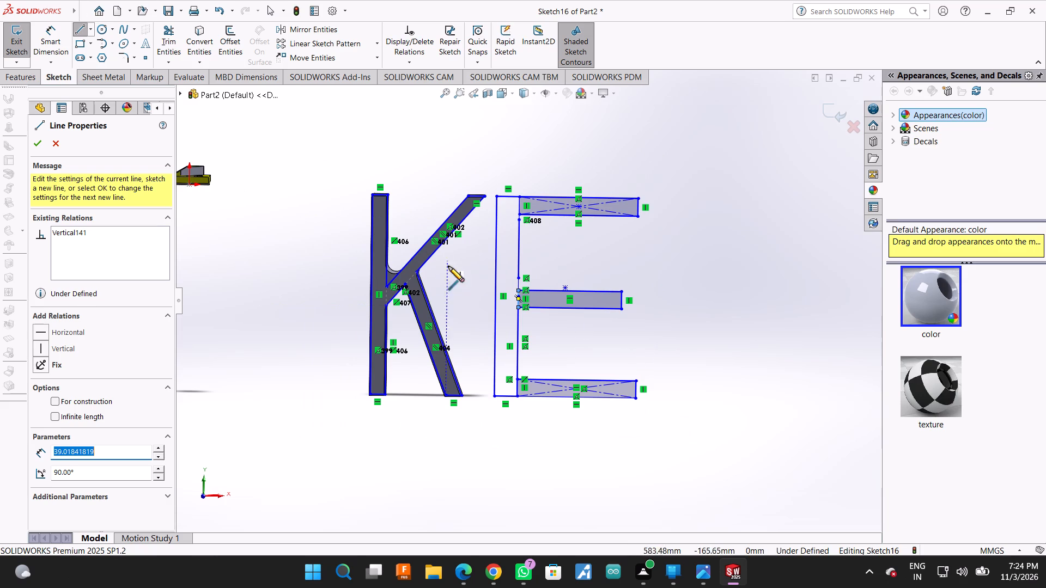
pyautogui.scroll(-1, 450, 272)
pyautogui.scroll(-2, 527, 243)
pyautogui.scroll(-1, 580, 194)
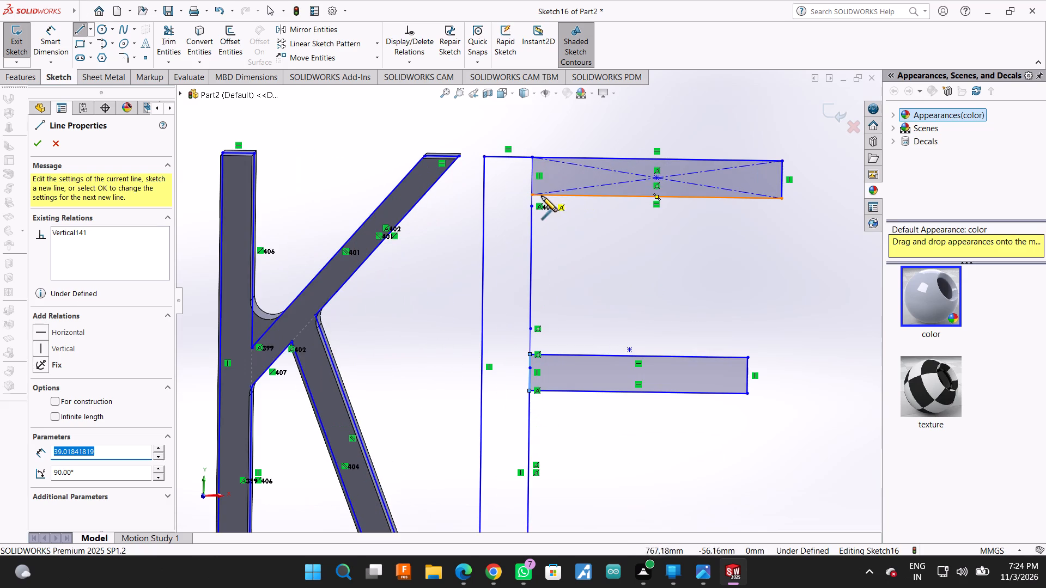
pyautogui.click(531, 194)
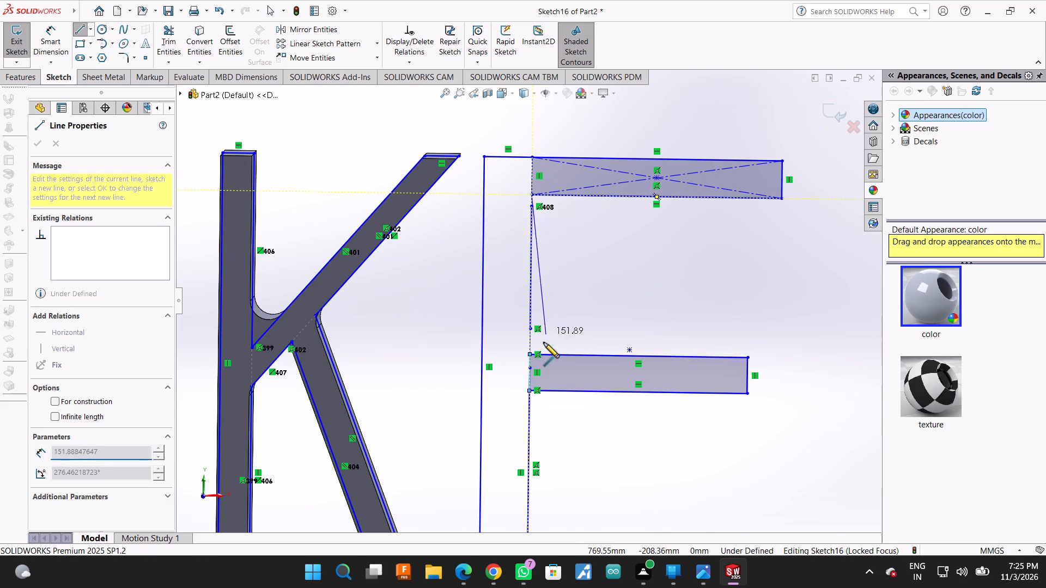
pyautogui.click(531, 353)
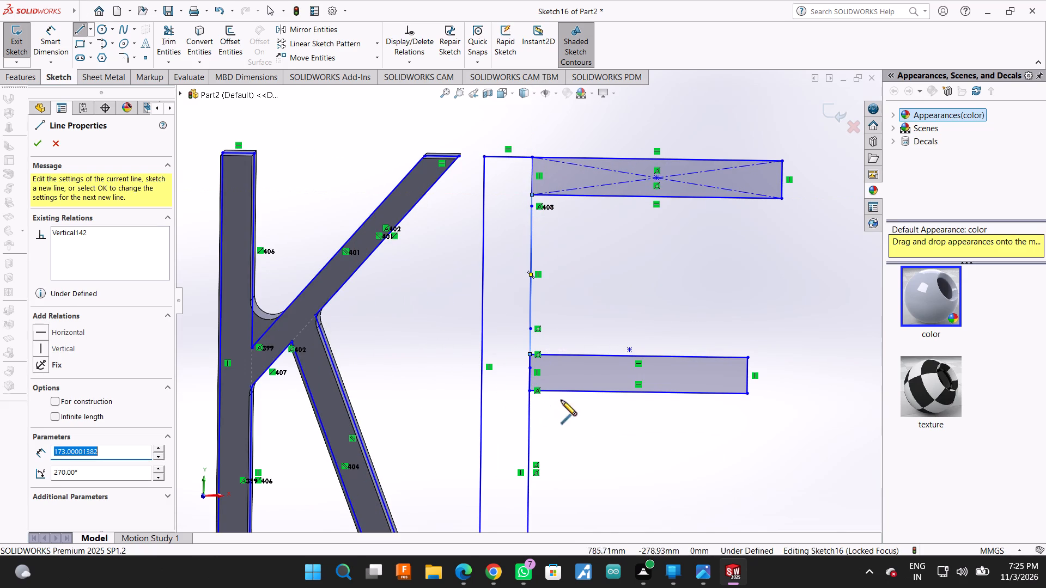
# Power-trim away the vertical line between the E's top and middle arms and the short stub above the middle arm.
pyautogui.scroll(1, 610, 375)
pyautogui.click(168, 43)
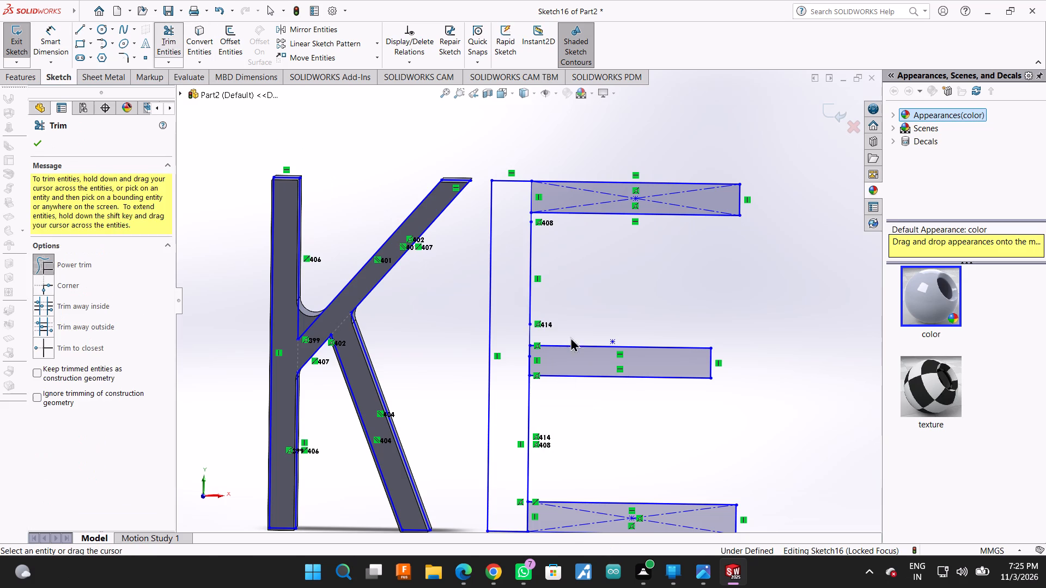
pyautogui.moveTo(522, 281); pyautogui.dragTo(568, 284)
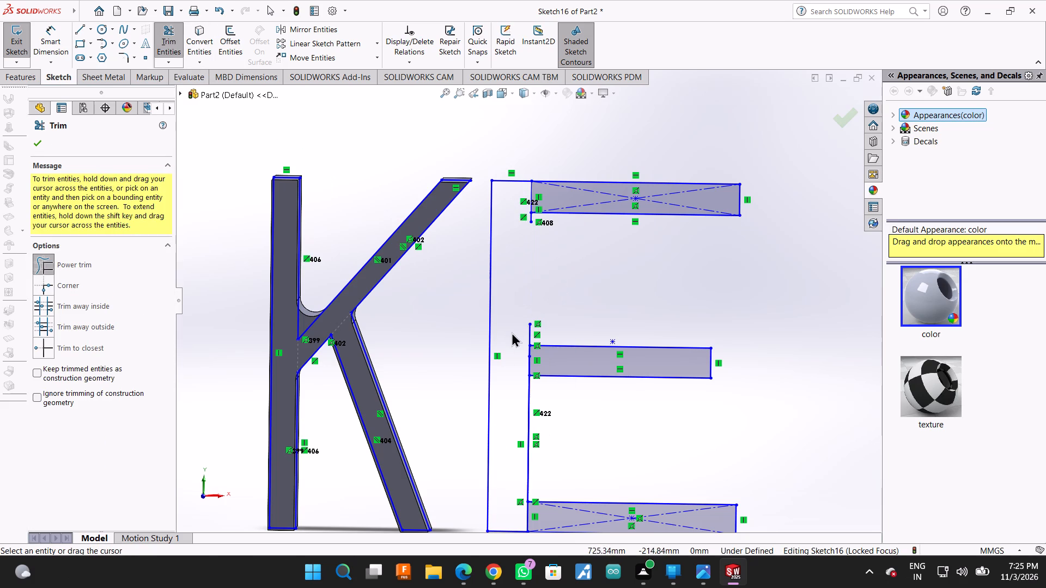
pyautogui.moveTo(516, 330); pyautogui.dragTo(552, 327)
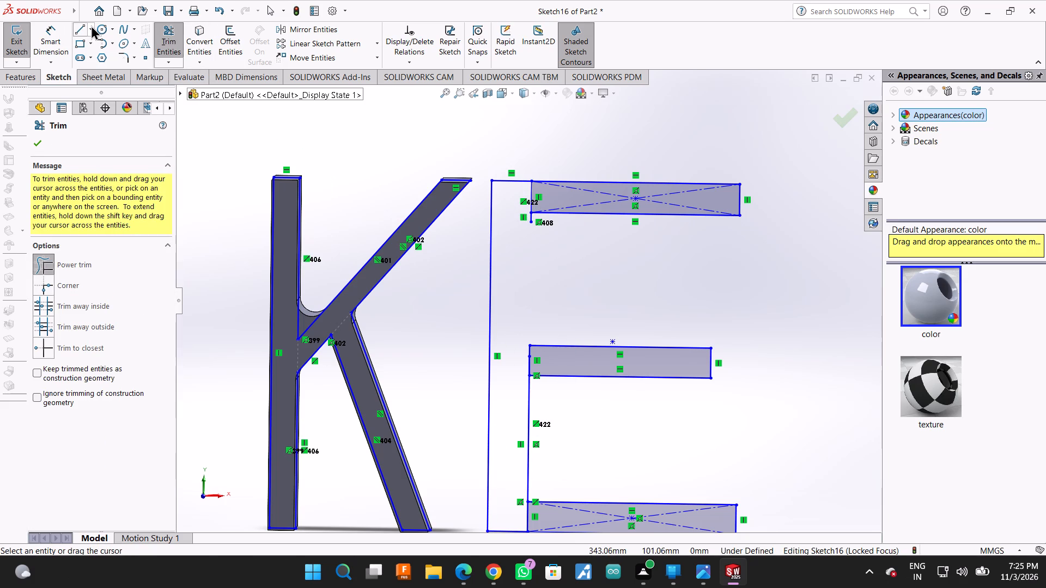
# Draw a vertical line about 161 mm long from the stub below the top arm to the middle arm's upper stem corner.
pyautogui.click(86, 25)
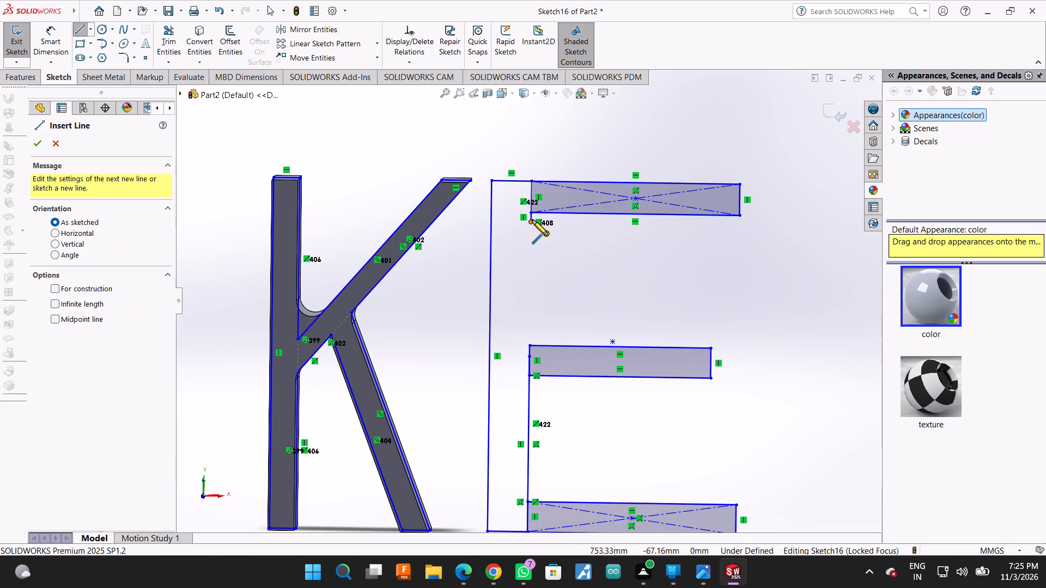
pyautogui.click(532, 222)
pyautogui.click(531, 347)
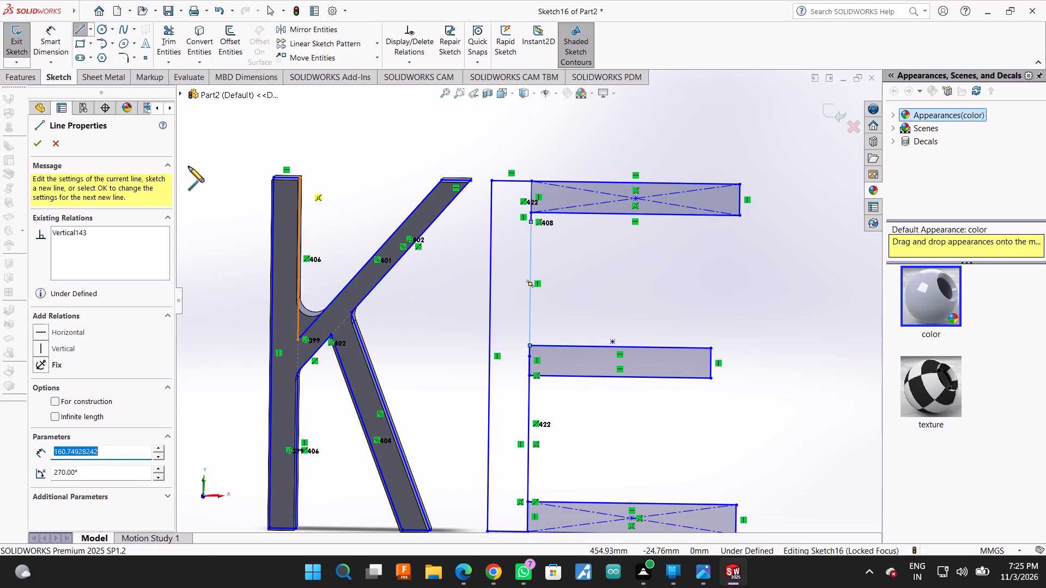
# Power-trim away the E stem's top edge, outer edge and inner edge between the top and middle arms.
pyautogui.click(161, 38)
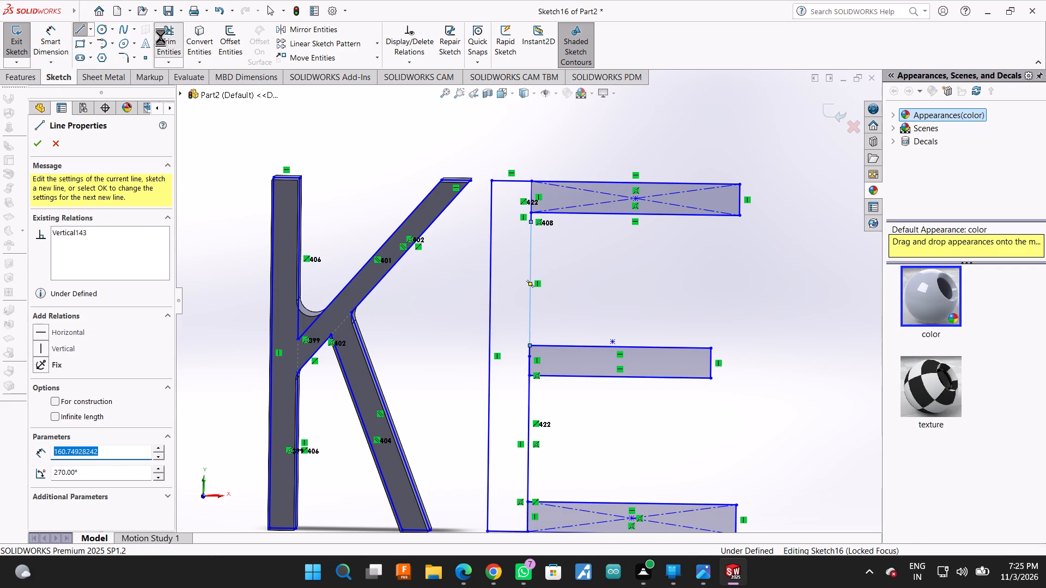
pyautogui.moveTo(493, 161); pyautogui.dragTo(552, 268)
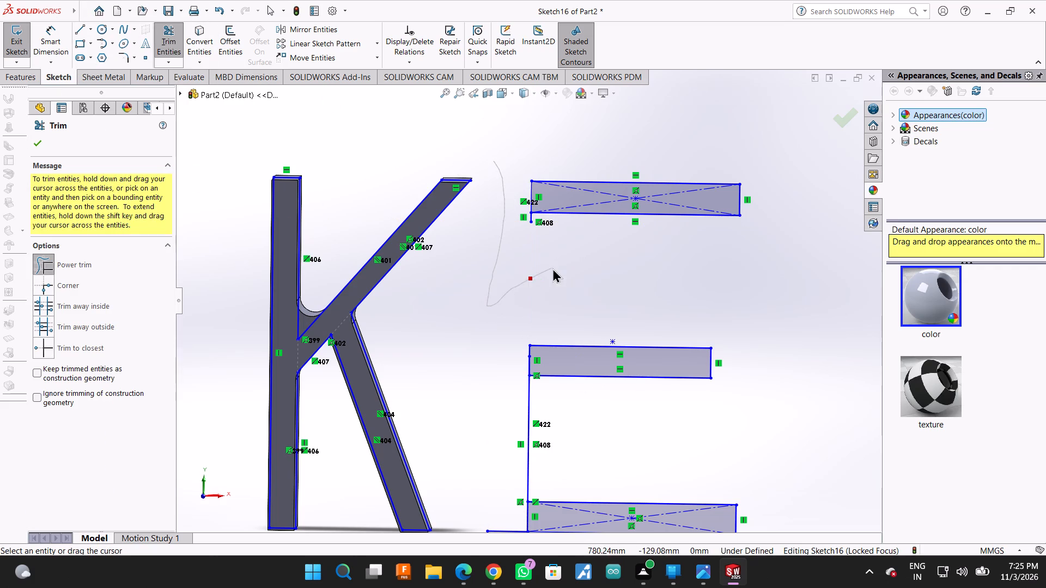
pyautogui.moveTo(552, 268); pyautogui.dragTo(545, 254)
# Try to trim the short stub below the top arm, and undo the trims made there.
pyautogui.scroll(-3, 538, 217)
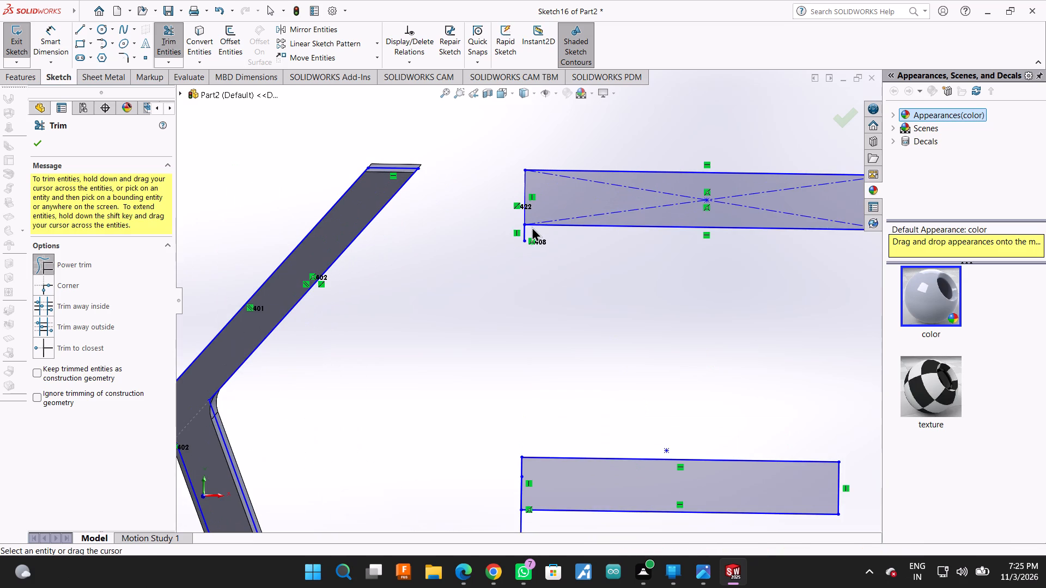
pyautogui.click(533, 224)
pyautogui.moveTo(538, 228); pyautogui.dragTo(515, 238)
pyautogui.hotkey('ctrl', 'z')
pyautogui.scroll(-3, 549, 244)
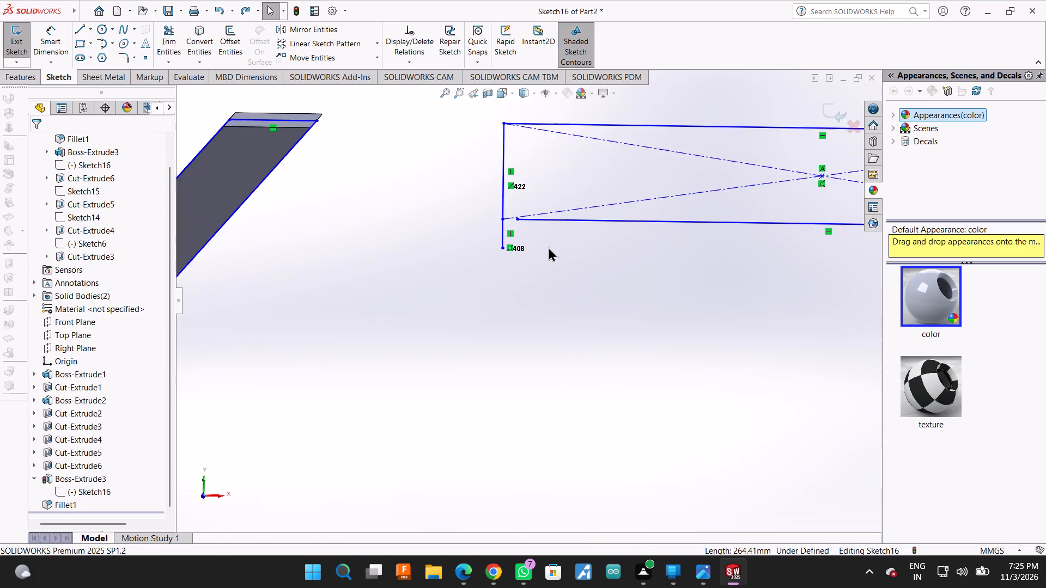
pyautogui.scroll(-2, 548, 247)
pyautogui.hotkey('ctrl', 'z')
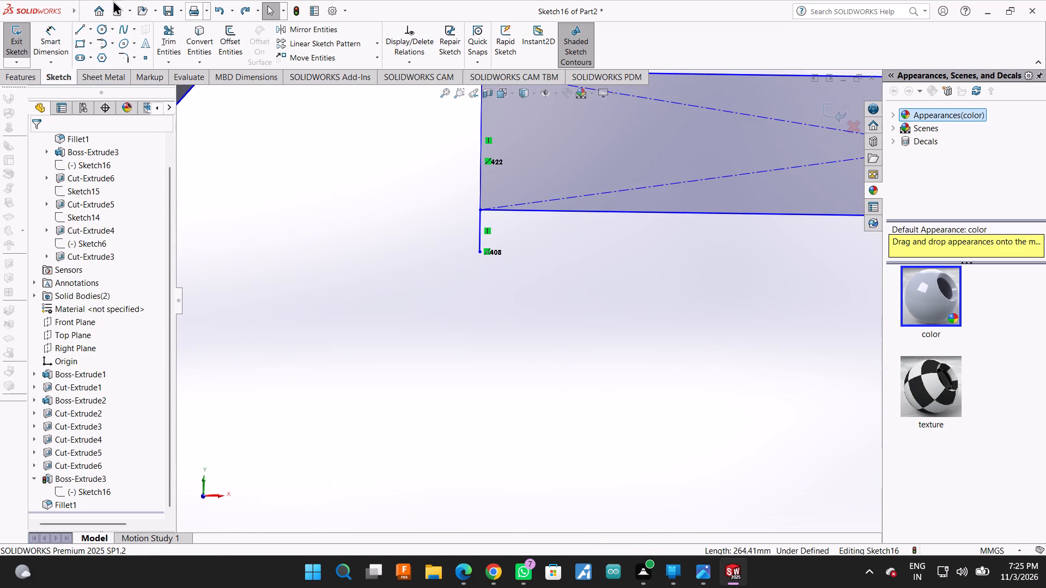
# Power-trim away the stub below the top arm, the stem's lower inner edge and its bottom edge, leaving three separate arms.
pyautogui.click(172, 32)
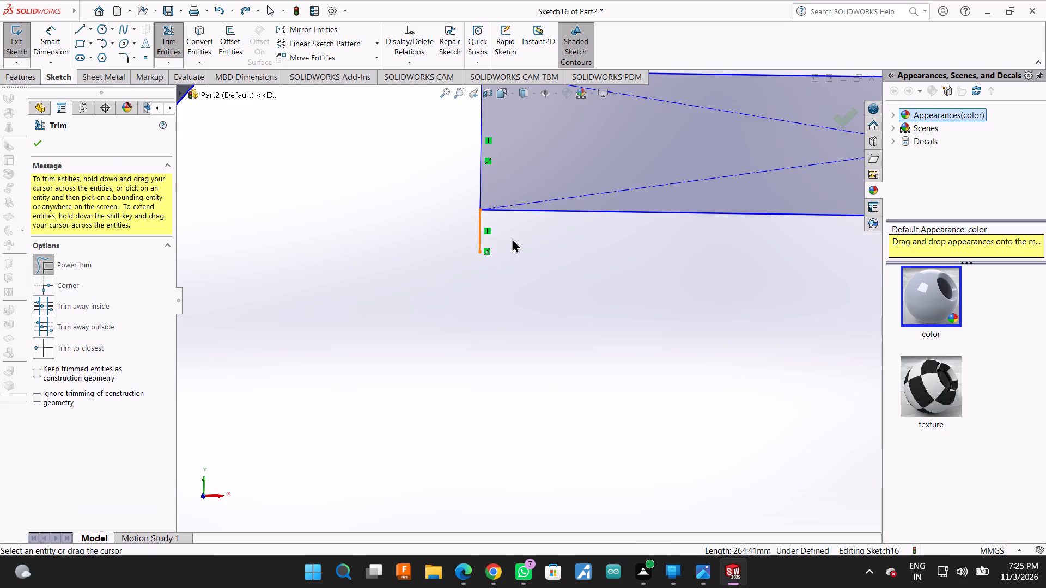
pyautogui.moveTo(512, 238); pyautogui.dragTo(473, 236)
pyautogui.scroll(10, 503, 420)
pyautogui.scroll(-2, 554, 458)
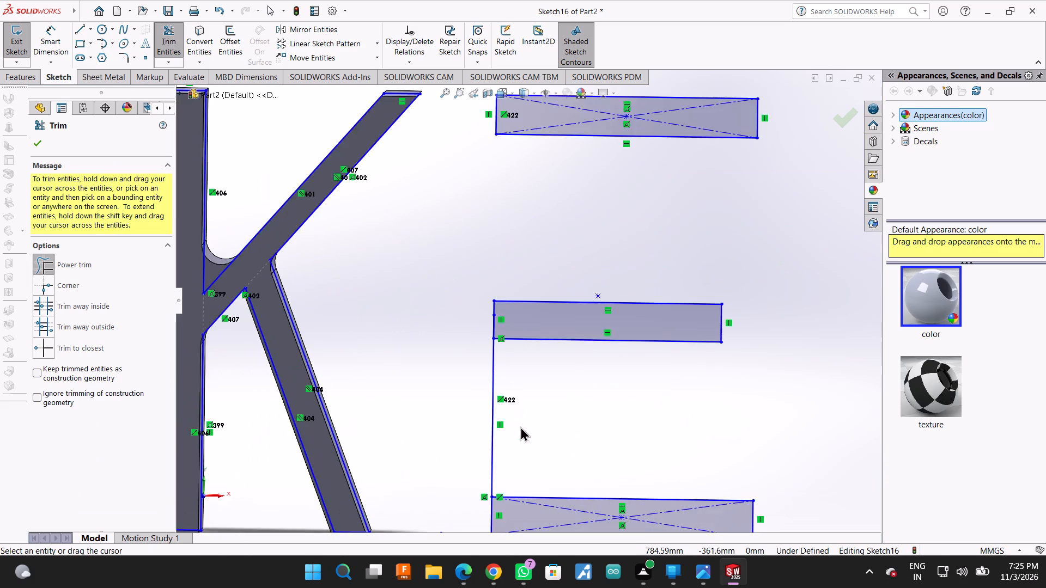
pyautogui.scroll(-3, 520, 426)
pyautogui.moveTo(522, 410); pyautogui.dragTo(465, 428)
pyautogui.scroll(2, 464, 432)
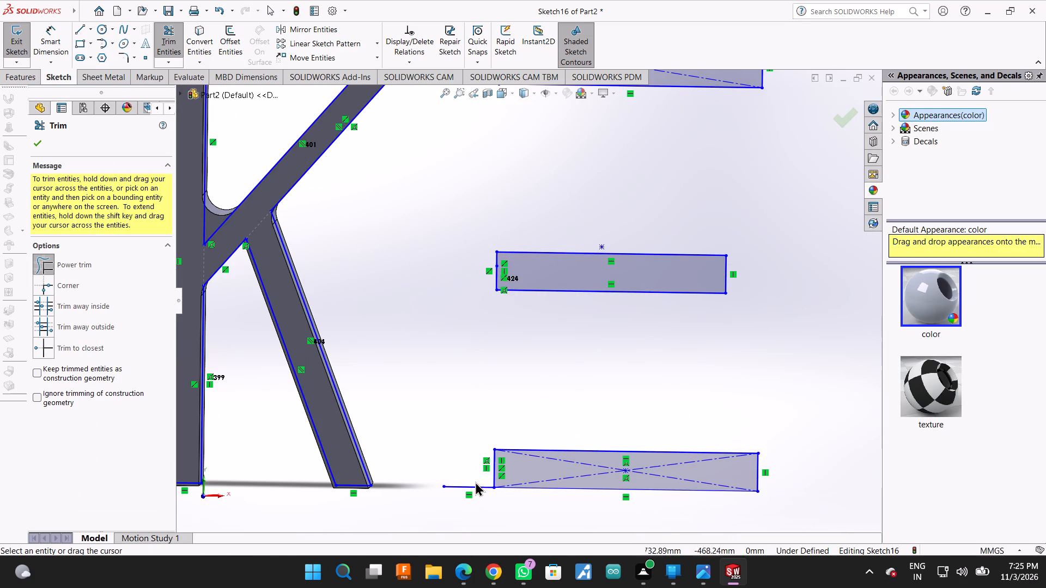
pyautogui.moveTo(475, 468); pyautogui.dragTo(472, 476)
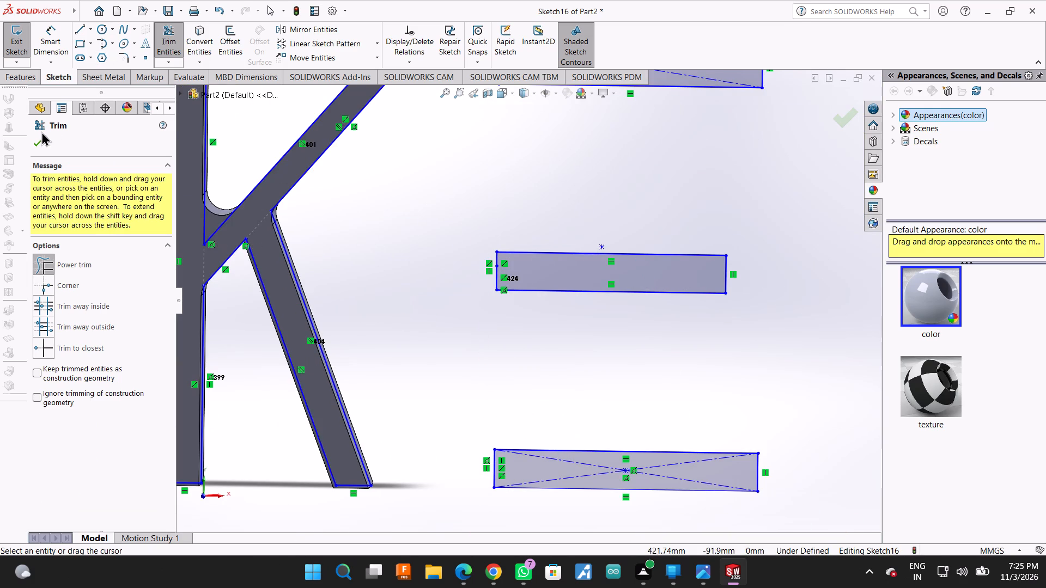
pyautogui.click(40, 140)
# Draw a corner rectangle about 42 mm wide and 456 mm tall as the E's stem, ending at the bottom arm's lower corner.
pyautogui.click(79, 39)
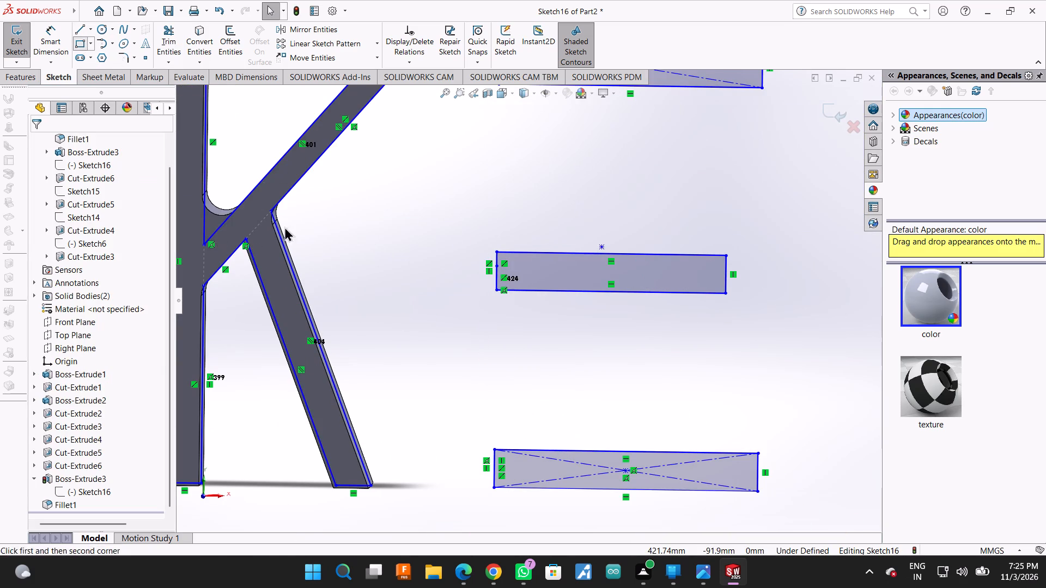
pyautogui.scroll(3, 380, 293)
pyautogui.scroll(-4, 440, 198)
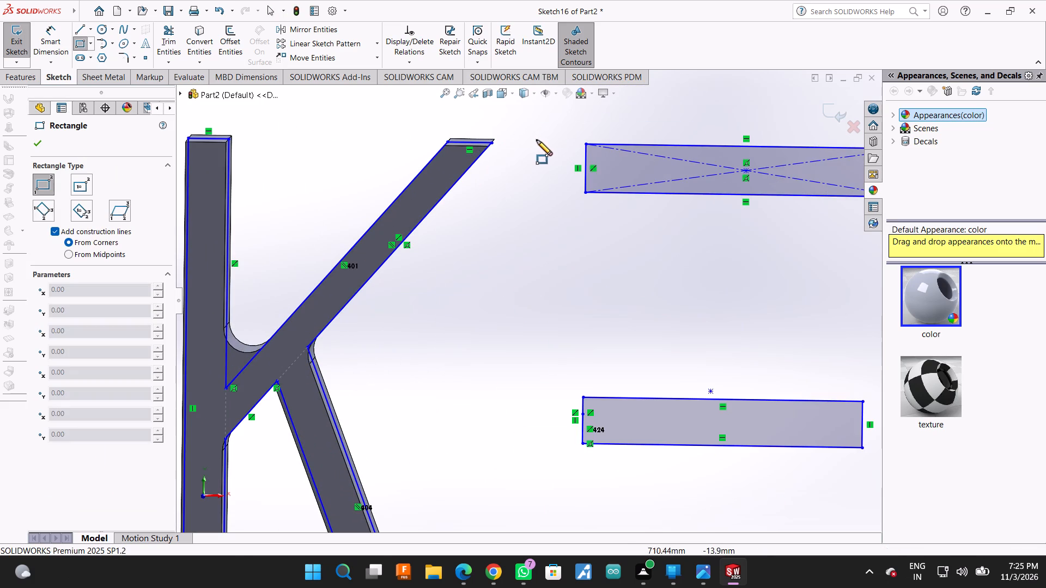
pyautogui.click(536, 145)
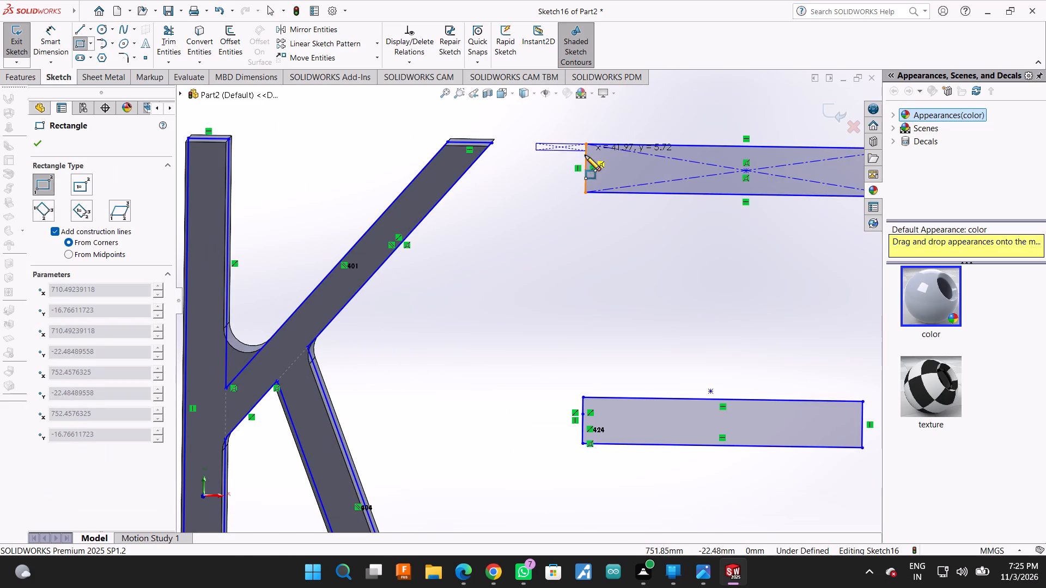
pyautogui.scroll(3, 579, 507)
pyautogui.scroll(-3, 573, 494)
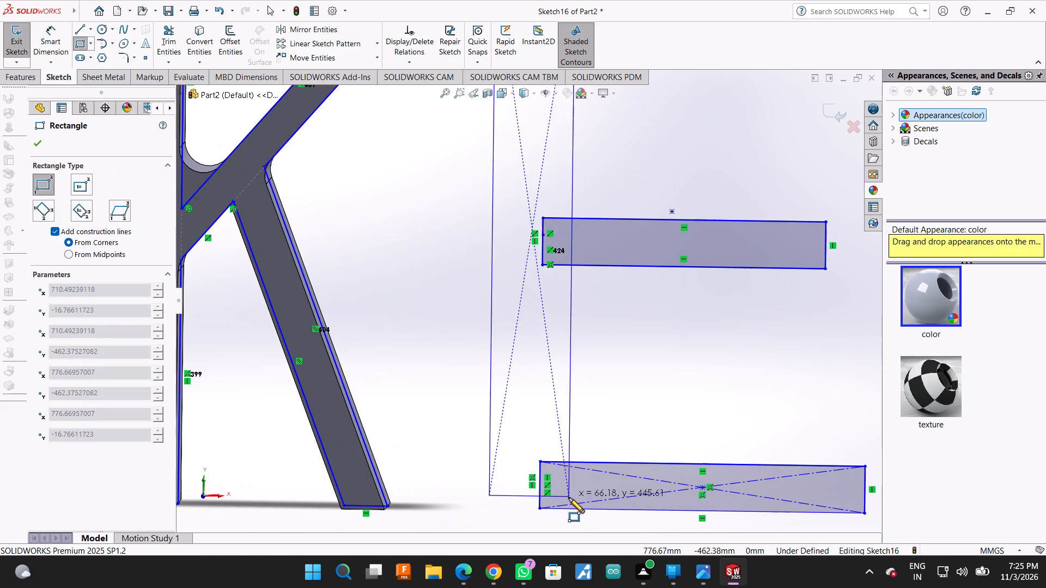
pyautogui.click(542, 510)
pyautogui.scroll(5, 542, 393)
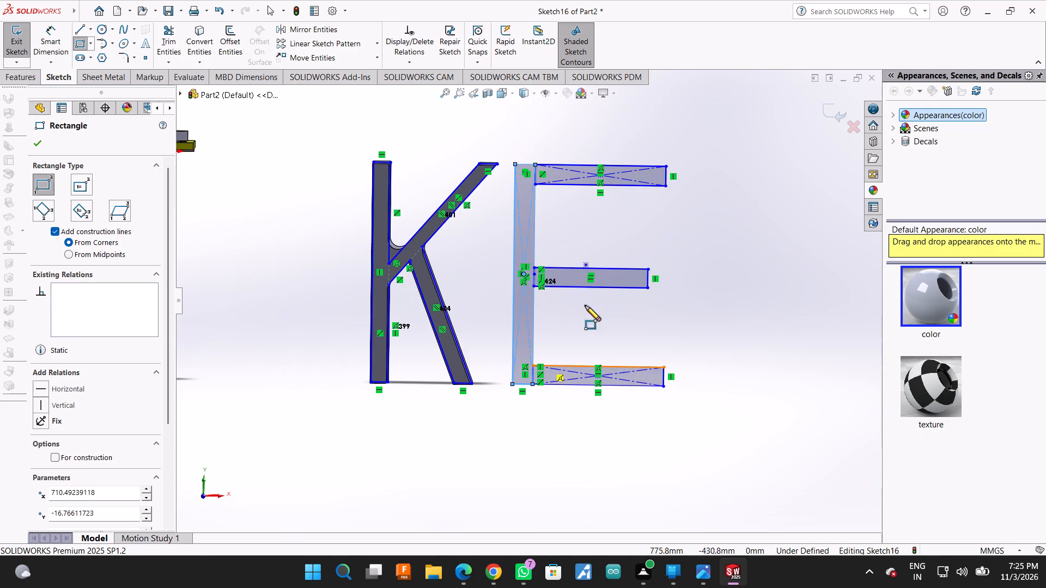
pyautogui.moveTo(621, 253); pyautogui.dragTo(604, 271, button='middle')
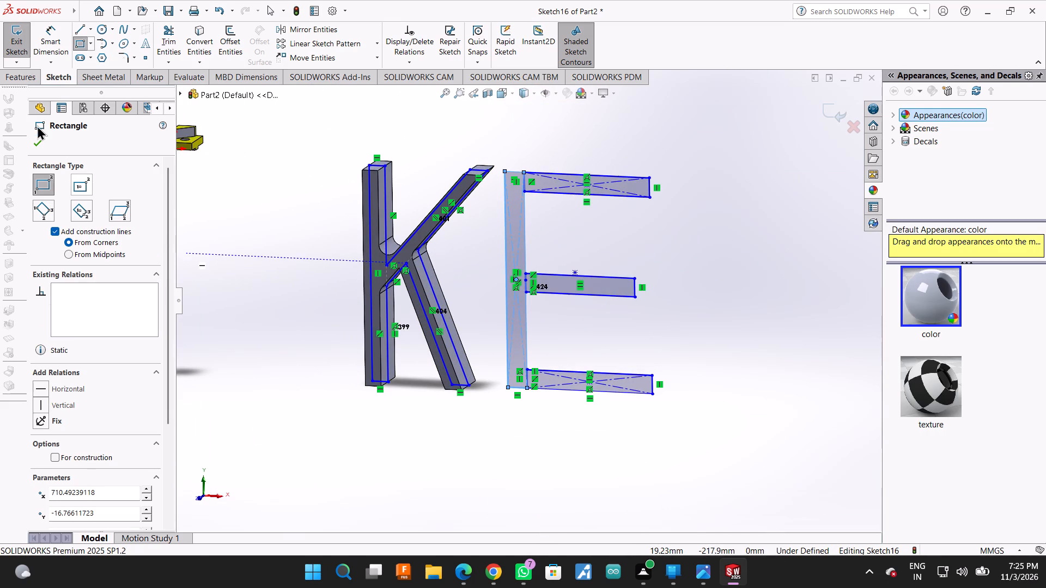
pyautogui.click(37, 137)
# Power-trim away the overlapping vertical edges where the E's top arm meets the stem.
pyautogui.click(25, 78)
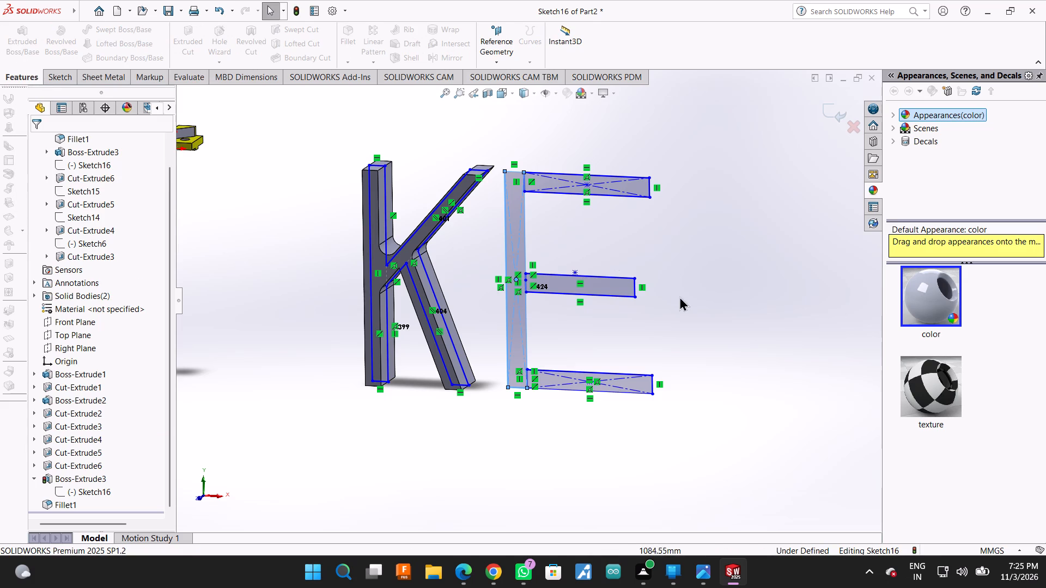
pyautogui.scroll(-4, 435, 204)
pyautogui.scroll(-3, 649, 177)
pyautogui.scroll(-2, 604, 203)
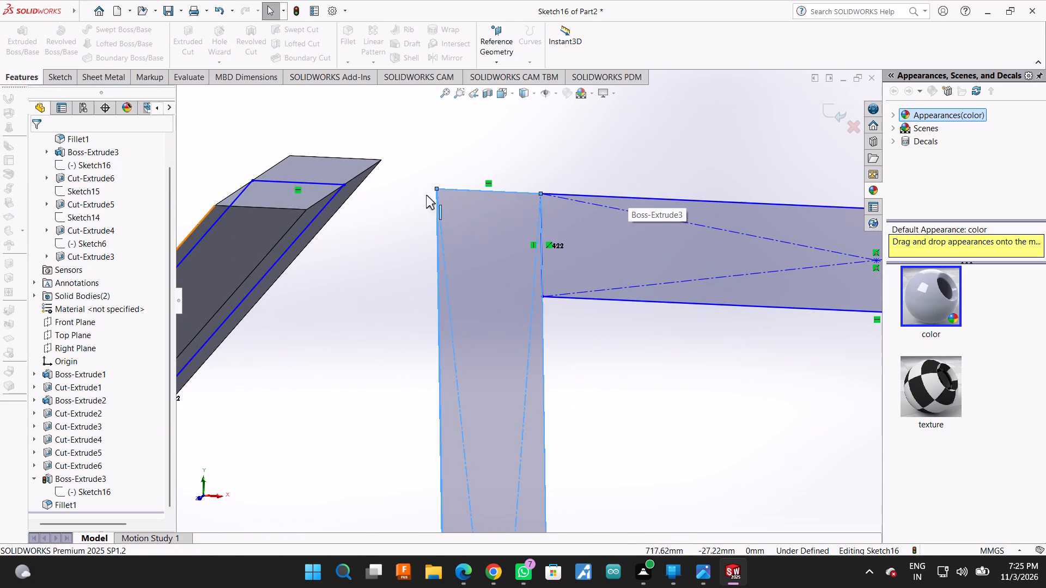
pyautogui.click(50, 77)
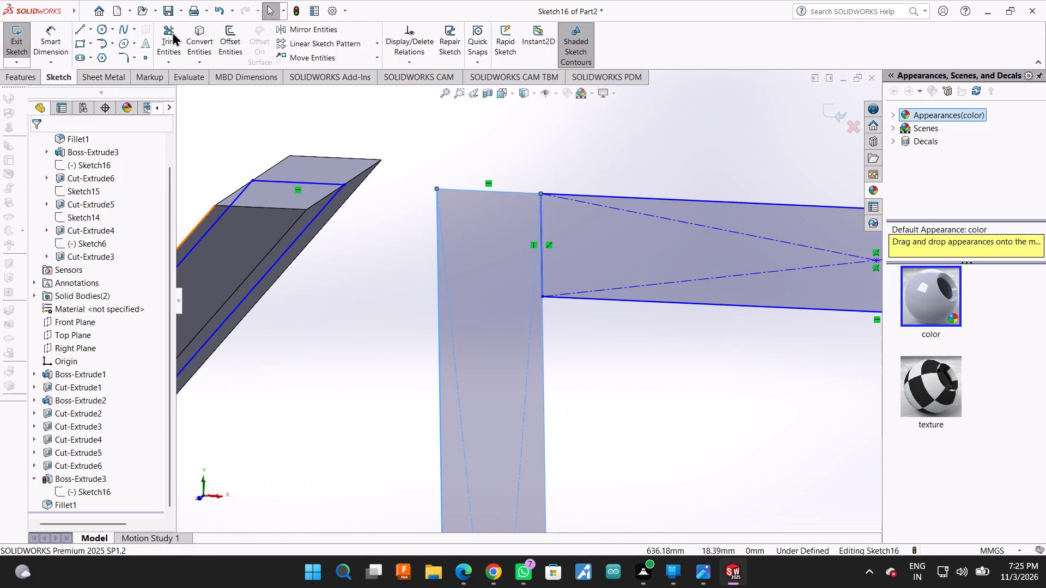
pyautogui.click(172, 32)
pyautogui.moveTo(534, 242); pyautogui.dragTo(537, 252)
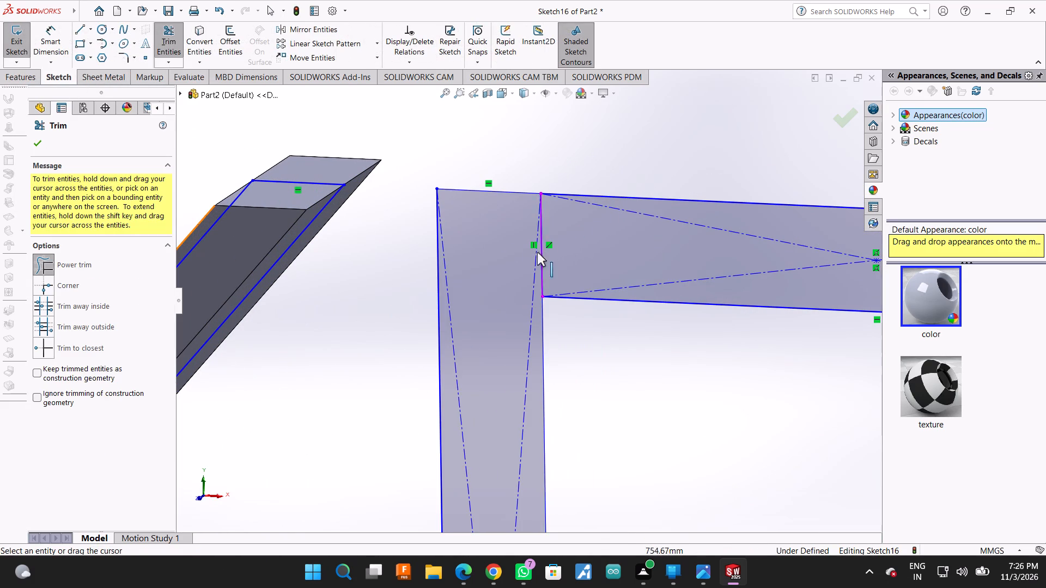
pyautogui.moveTo(537, 252); pyautogui.dragTo(519, 258)
pyautogui.moveTo(520, 247); pyautogui.dragTo(592, 254)
# Power-trim away the overlapping vertical edges where the E's middle and bottom arms meet the stem.
pyautogui.scroll(7, 589, 266)
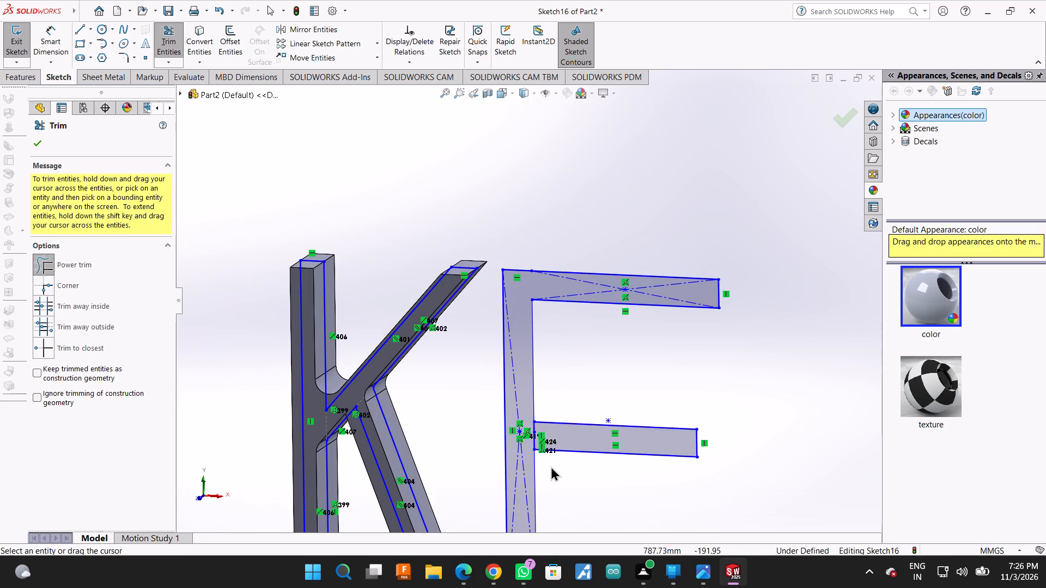
pyautogui.scroll(-4, 520, 473)
pyautogui.moveTo(515, 375); pyautogui.dragTo(582, 385)
pyautogui.scroll(2, 583, 385)
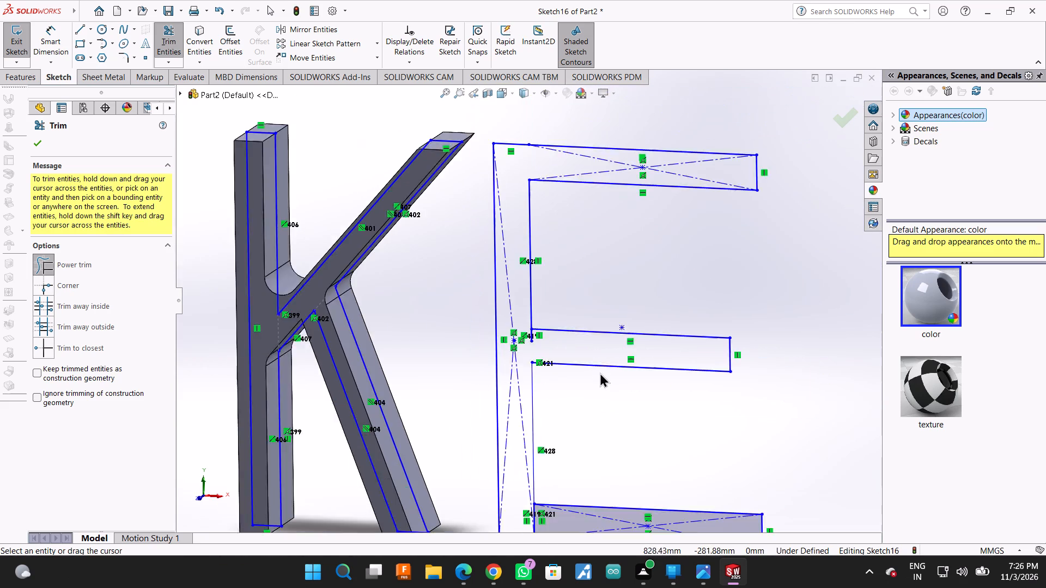
pyautogui.scroll(4, 600, 372)
pyautogui.scroll(-5, 572, 451)
pyautogui.moveTo(497, 378); pyautogui.dragTo(537, 378)
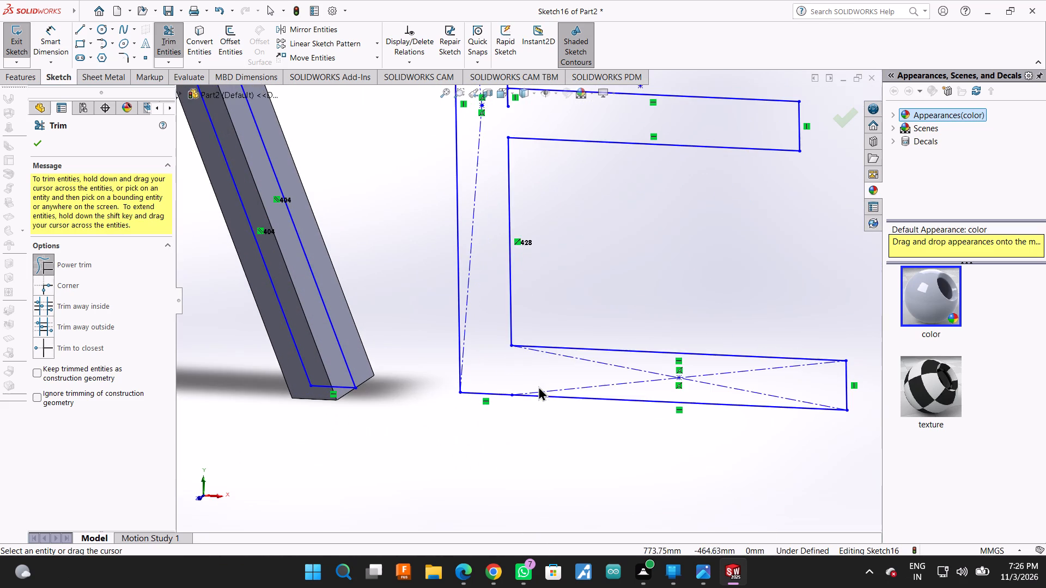
# Trim the short leftover edge stub at the middle arm's junction with the stem to complete the E outline.
pyautogui.scroll(6, 538, 386)
pyautogui.scroll(-5, 571, 266)
pyautogui.scroll(-2, 467, 247)
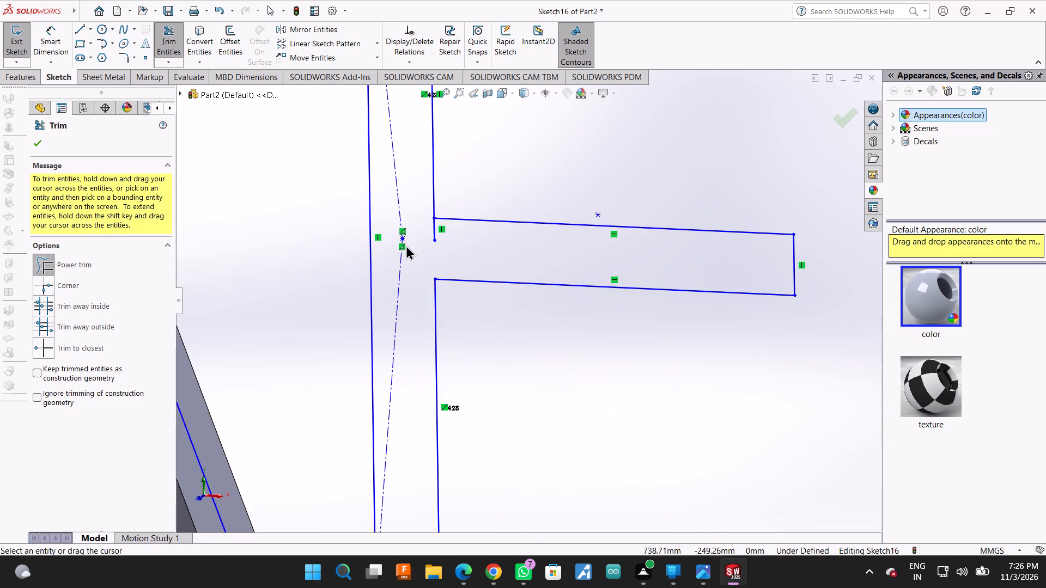
pyautogui.moveTo(413, 230); pyautogui.dragTo(453, 234)
pyautogui.scroll(7, 468, 328)
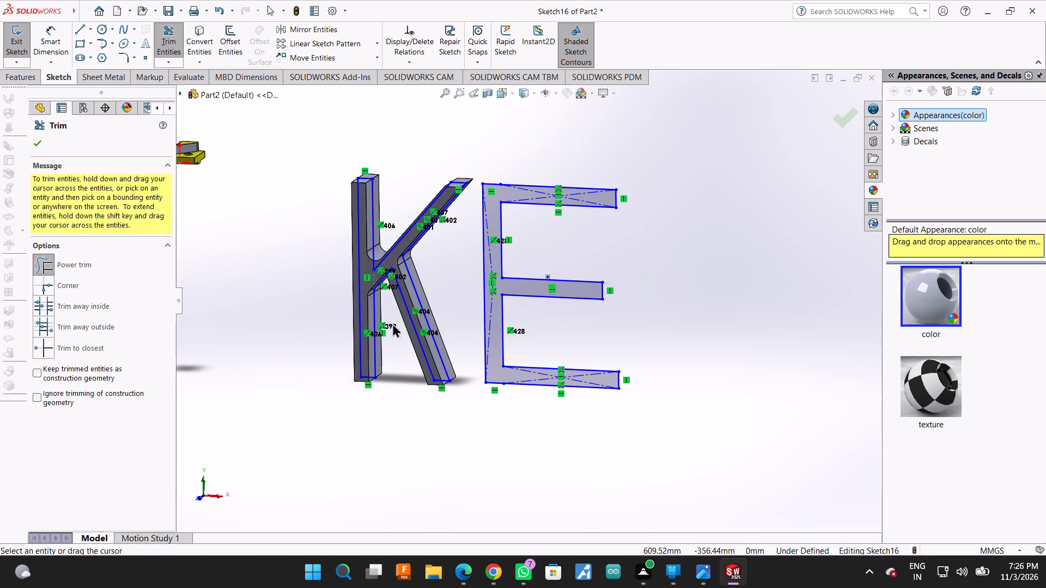
pyautogui.click(44, 146)
# Examine the K and E profiles from different angles, and orient the view normal to Sketch16.
pyautogui.click(19, 84)
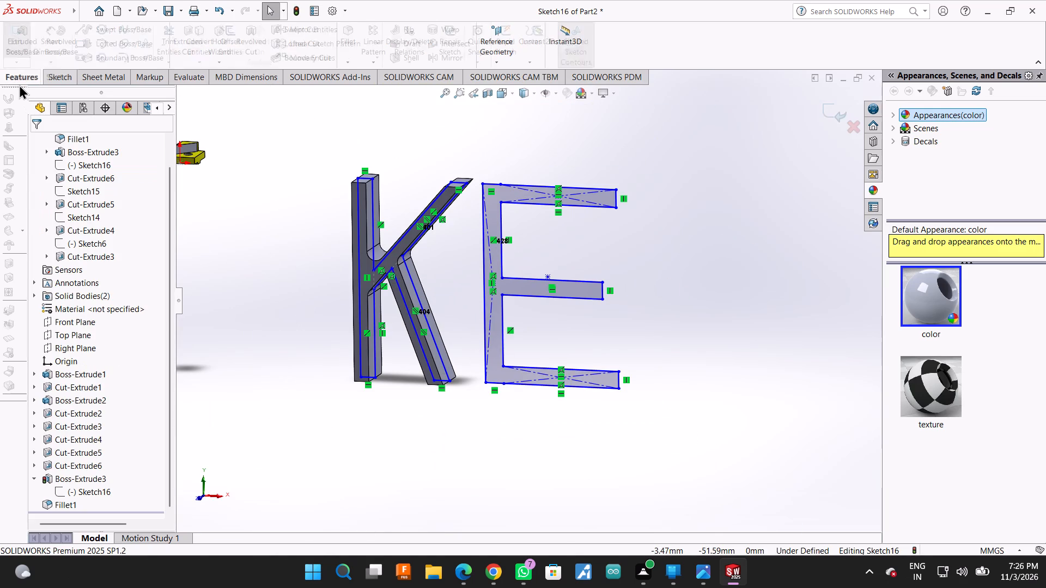
pyautogui.scroll(-3, 440, 368)
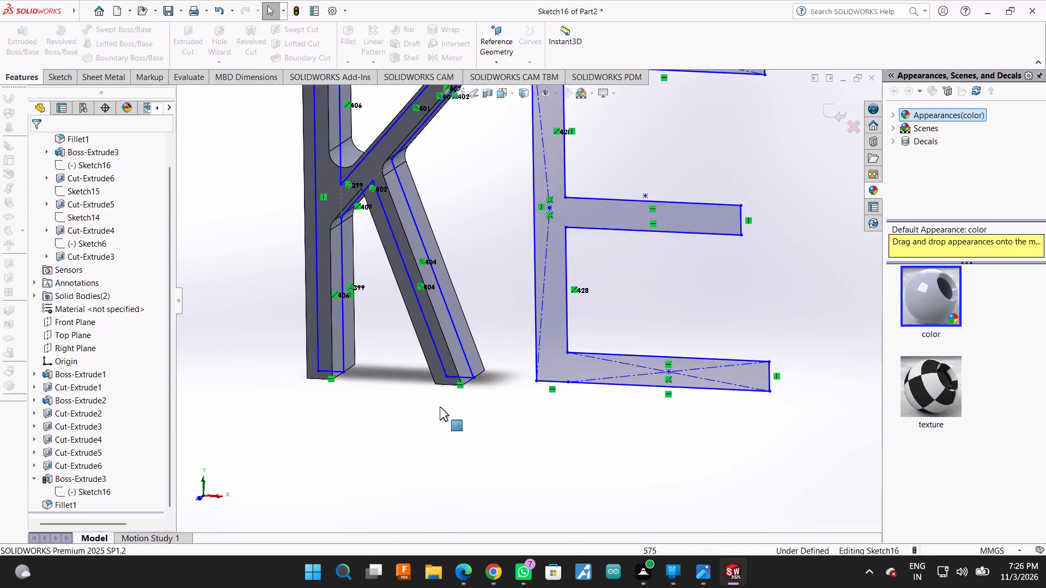
pyautogui.scroll(2, 441, 409)
pyautogui.scroll(3, 454, 351)
pyautogui.moveTo(542, 168); pyautogui.dragTo(516, 189, button='middle')
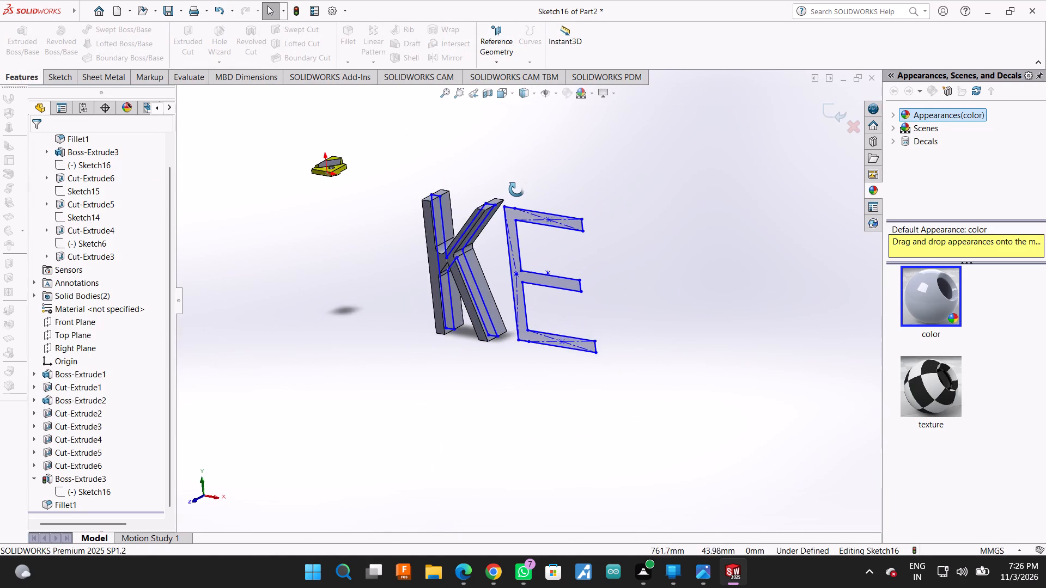
pyautogui.moveTo(516, 189); pyautogui.dragTo(555, 160, button='middle')
pyautogui.click(702, 279)
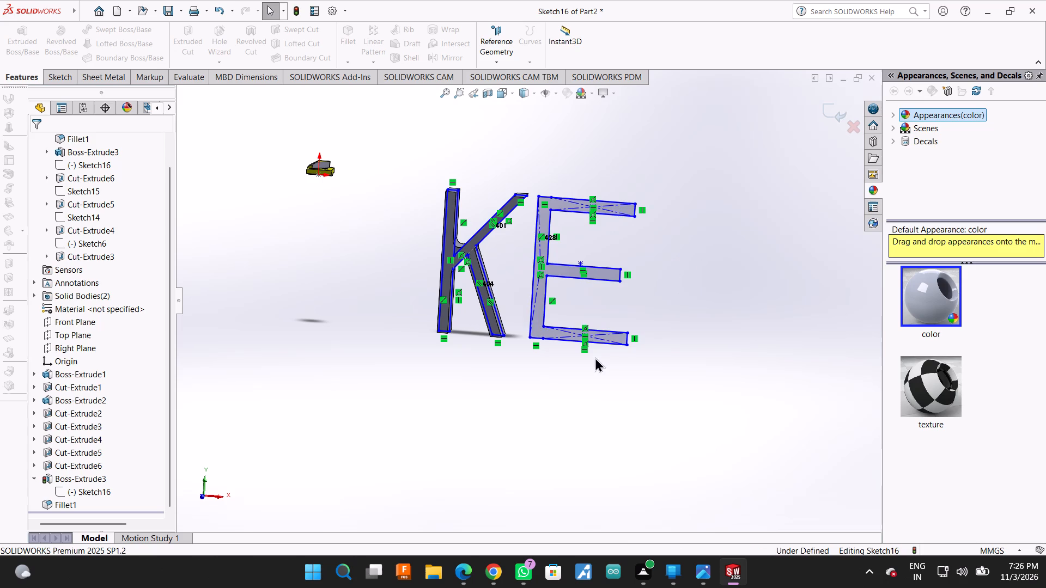
pyautogui.scroll(-2, 80, 450)
pyautogui.click(80, 494)
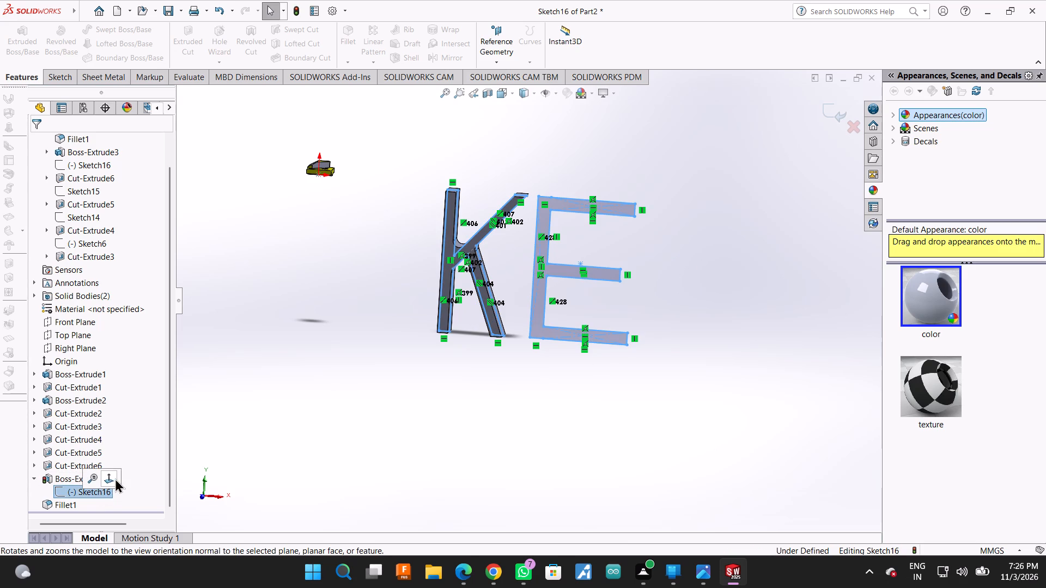
pyautogui.click(104, 480)
pyautogui.scroll(2, 299, 429)
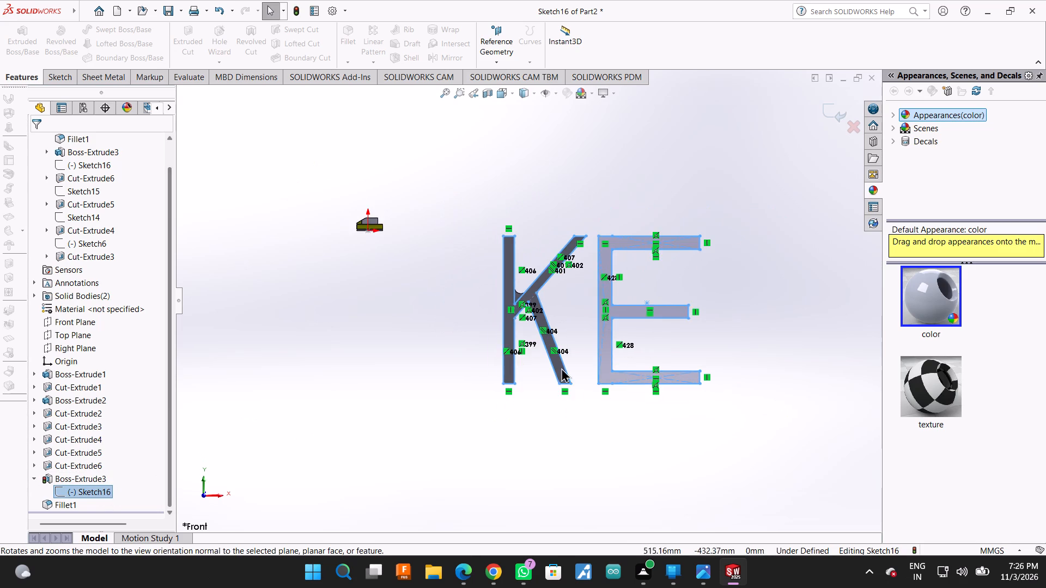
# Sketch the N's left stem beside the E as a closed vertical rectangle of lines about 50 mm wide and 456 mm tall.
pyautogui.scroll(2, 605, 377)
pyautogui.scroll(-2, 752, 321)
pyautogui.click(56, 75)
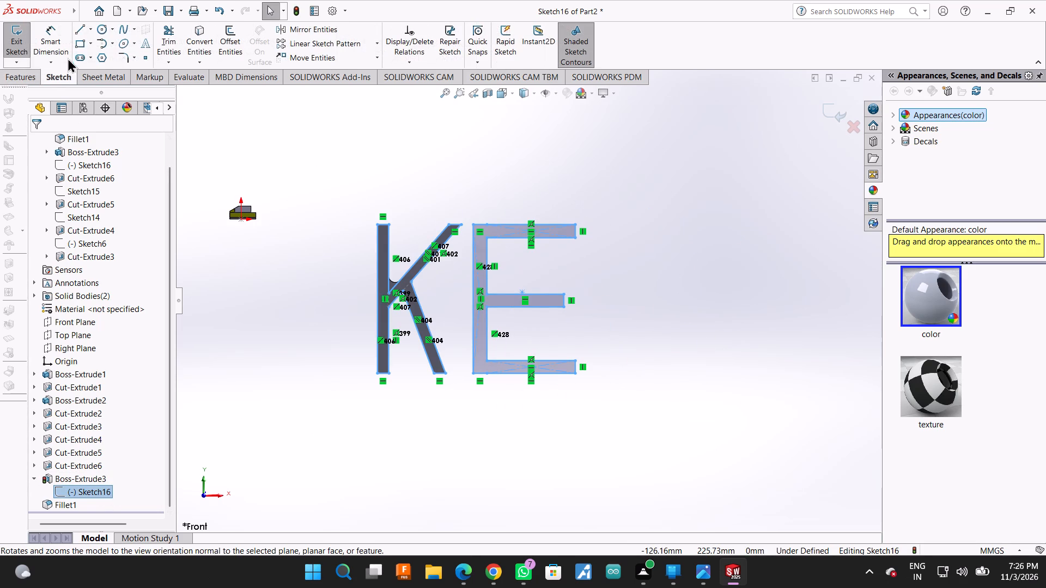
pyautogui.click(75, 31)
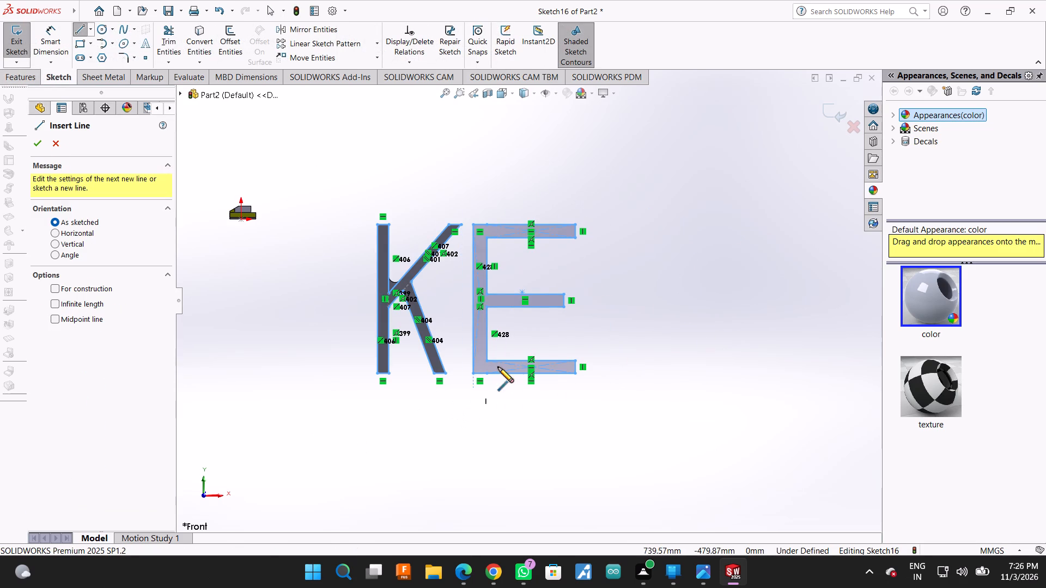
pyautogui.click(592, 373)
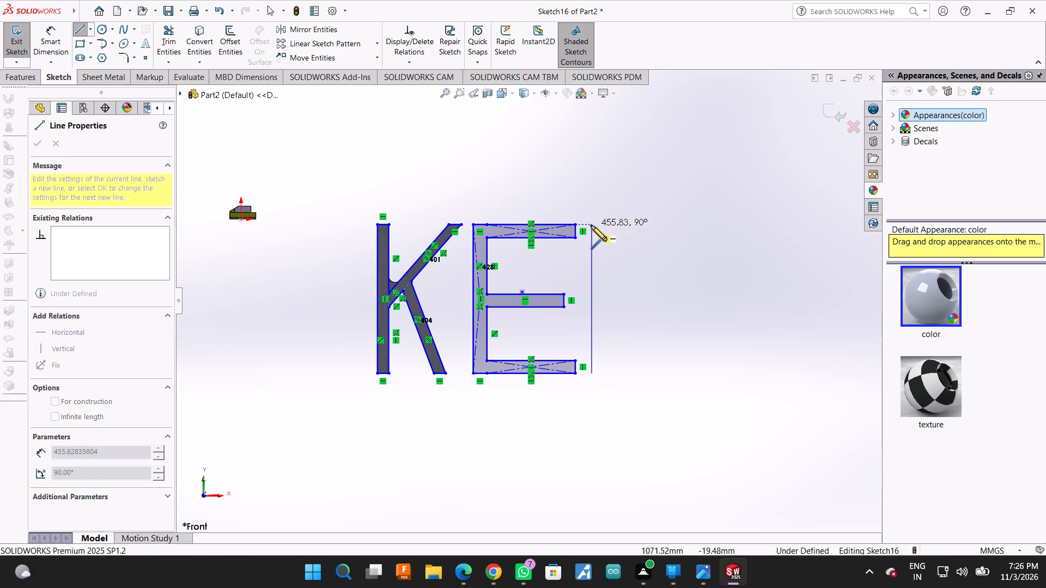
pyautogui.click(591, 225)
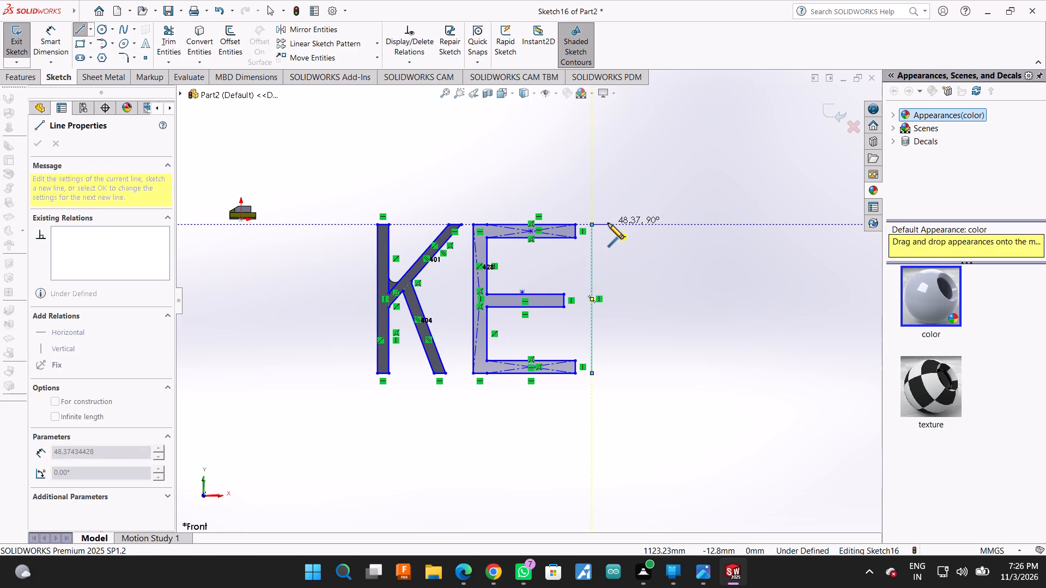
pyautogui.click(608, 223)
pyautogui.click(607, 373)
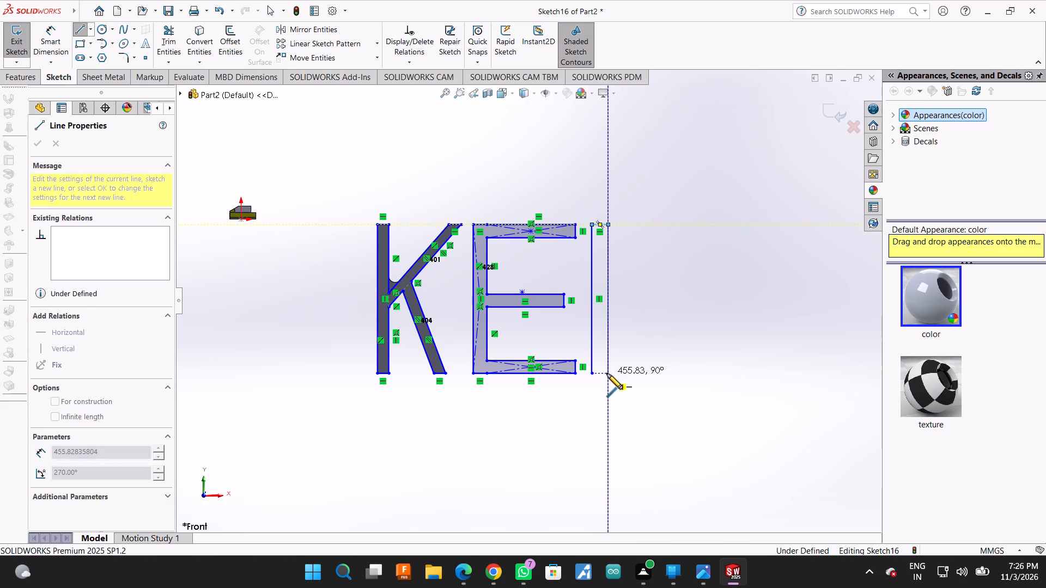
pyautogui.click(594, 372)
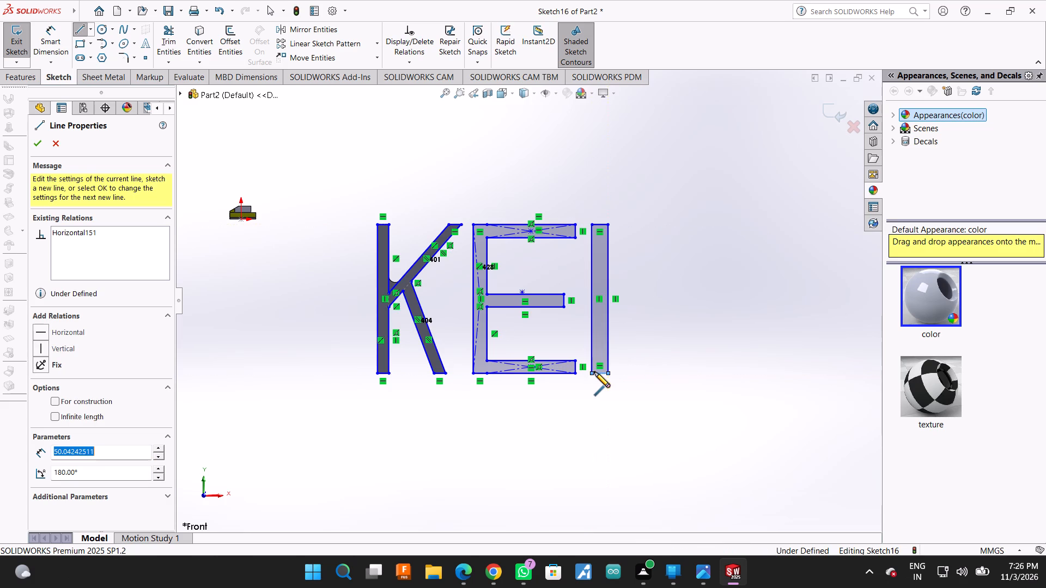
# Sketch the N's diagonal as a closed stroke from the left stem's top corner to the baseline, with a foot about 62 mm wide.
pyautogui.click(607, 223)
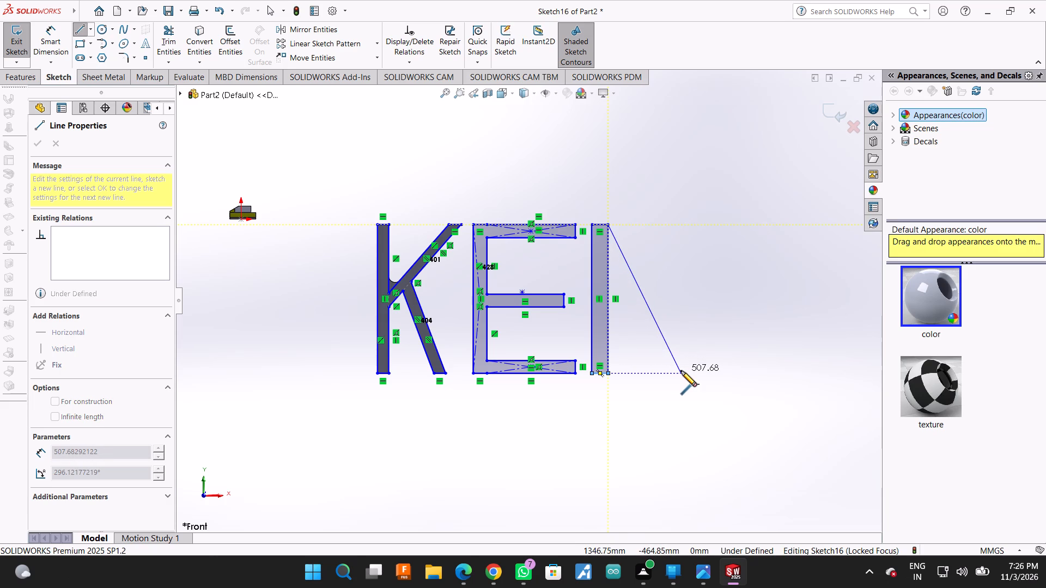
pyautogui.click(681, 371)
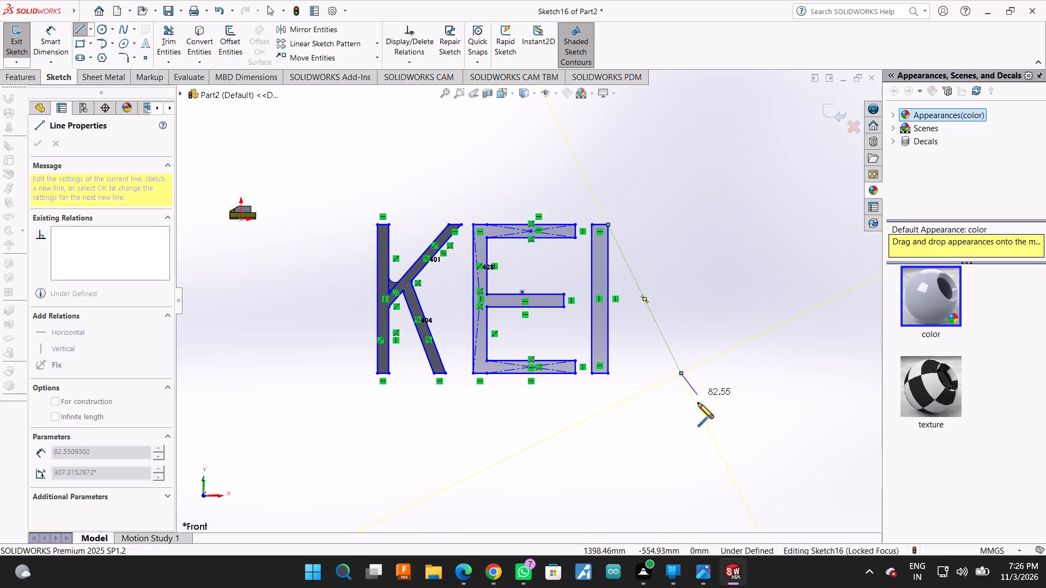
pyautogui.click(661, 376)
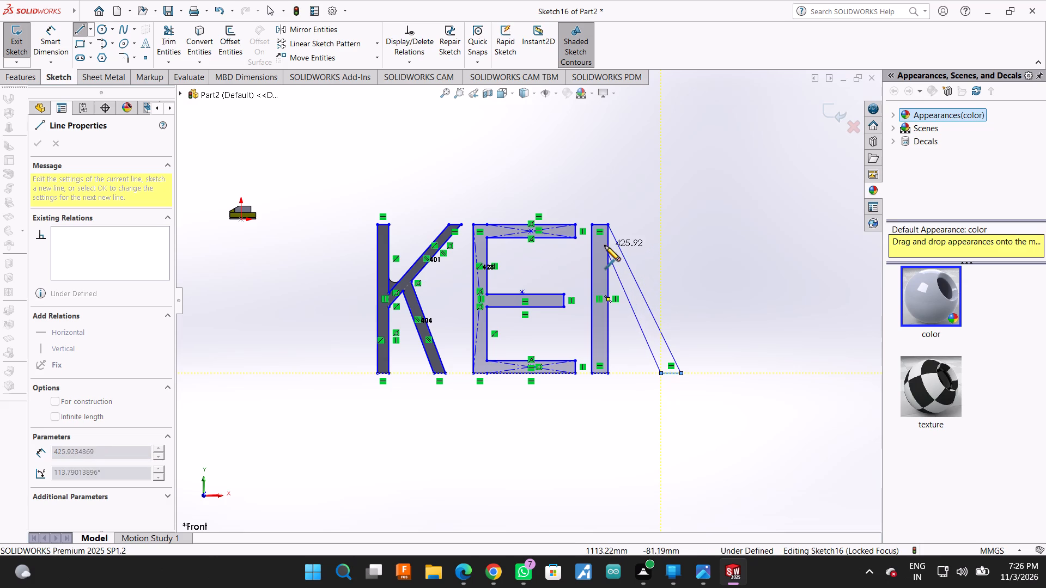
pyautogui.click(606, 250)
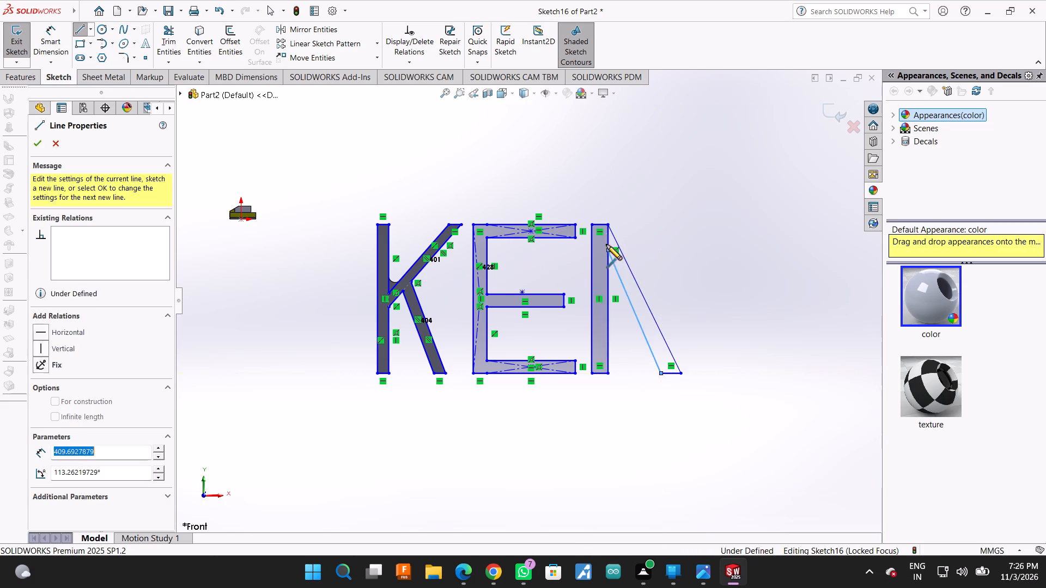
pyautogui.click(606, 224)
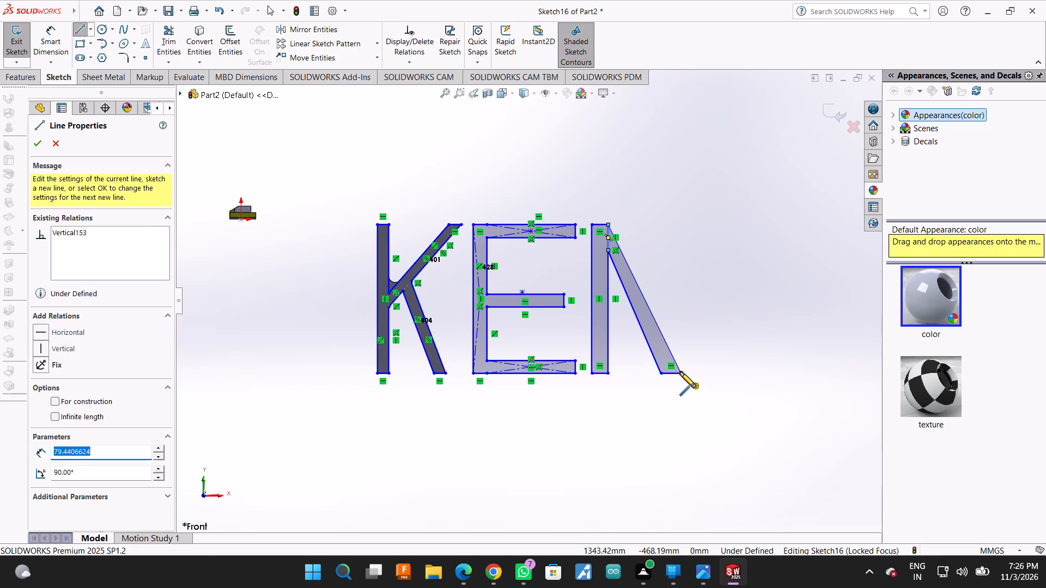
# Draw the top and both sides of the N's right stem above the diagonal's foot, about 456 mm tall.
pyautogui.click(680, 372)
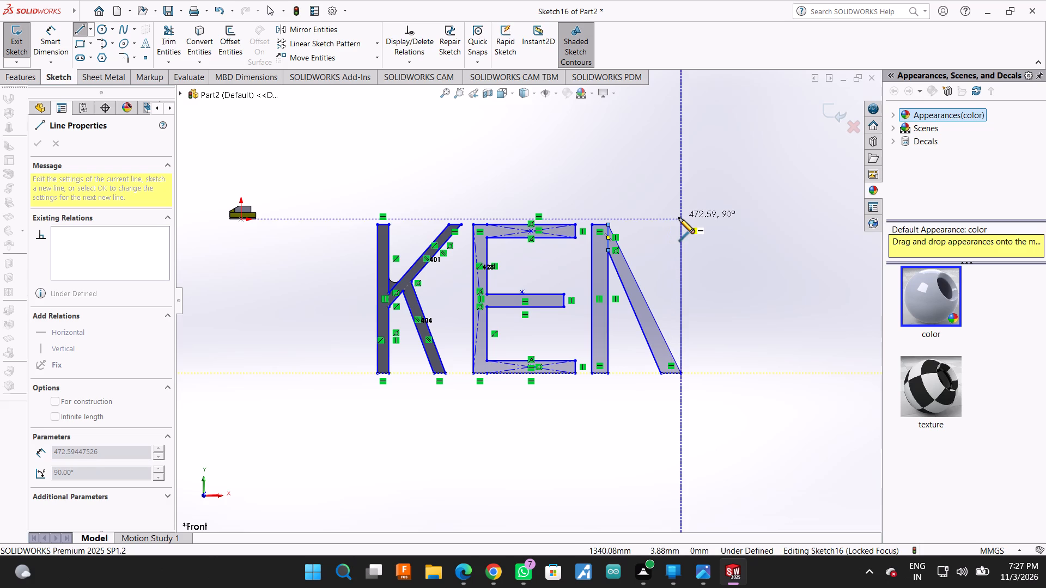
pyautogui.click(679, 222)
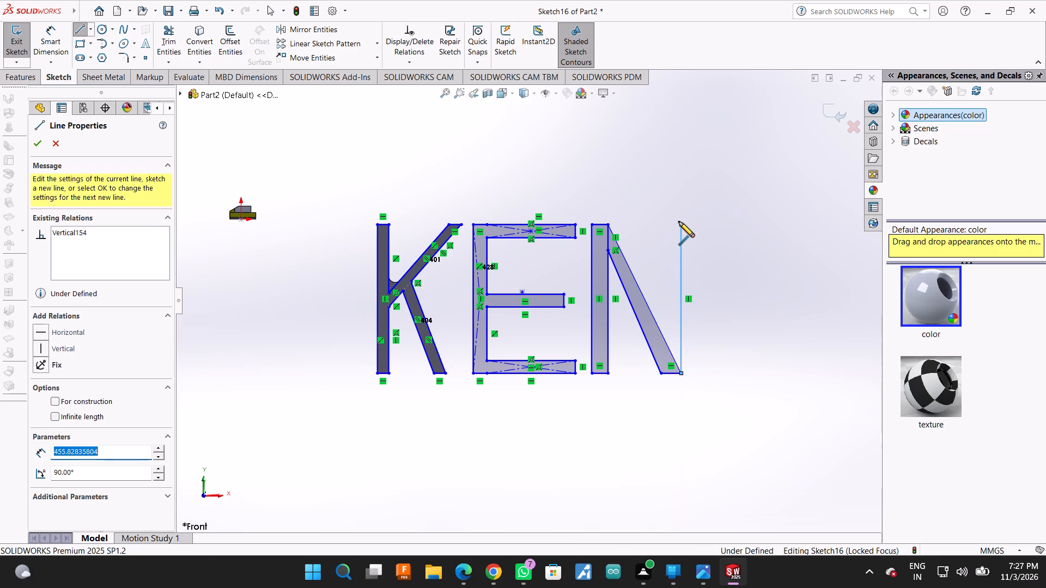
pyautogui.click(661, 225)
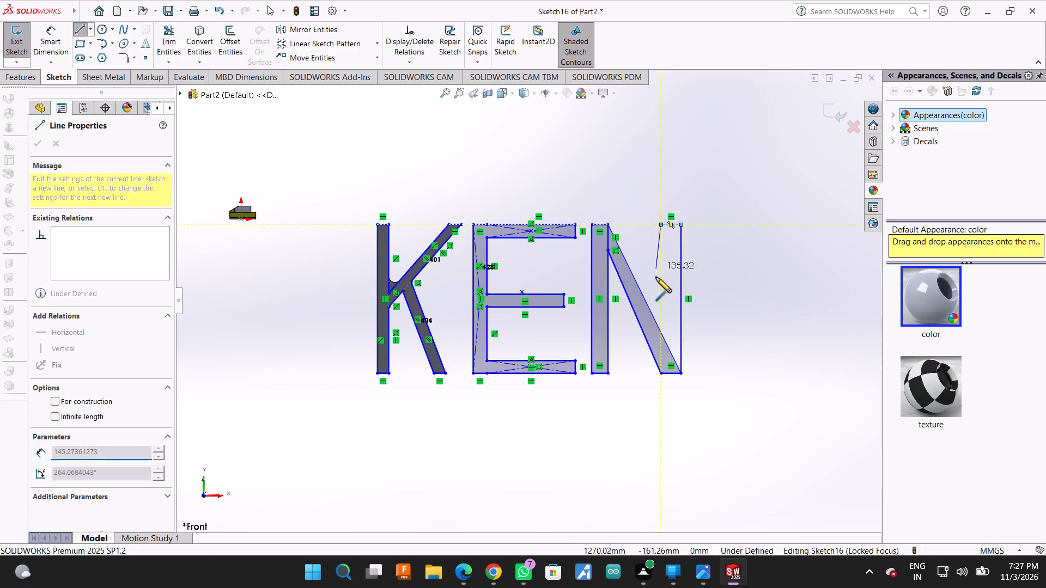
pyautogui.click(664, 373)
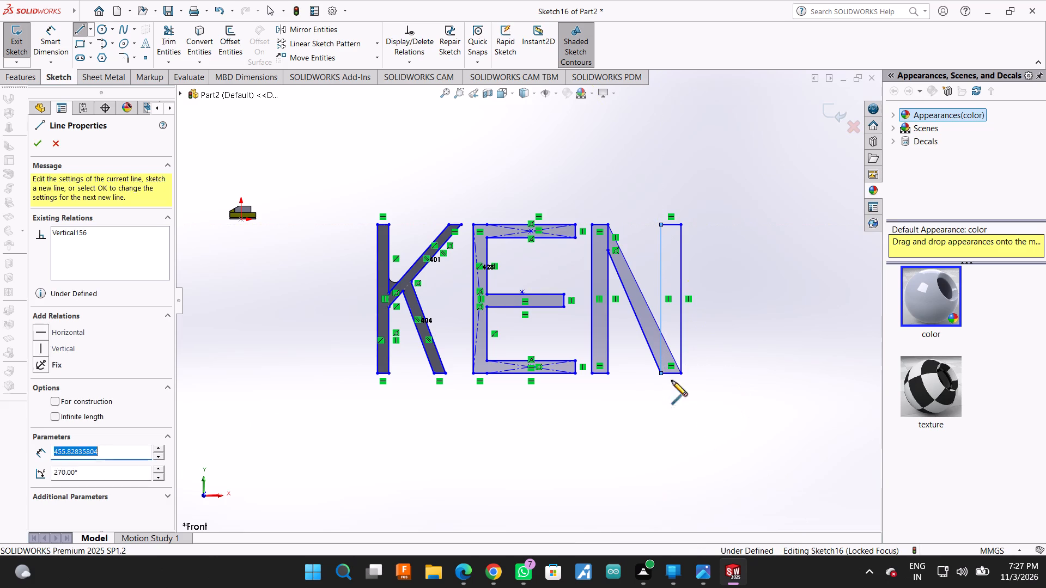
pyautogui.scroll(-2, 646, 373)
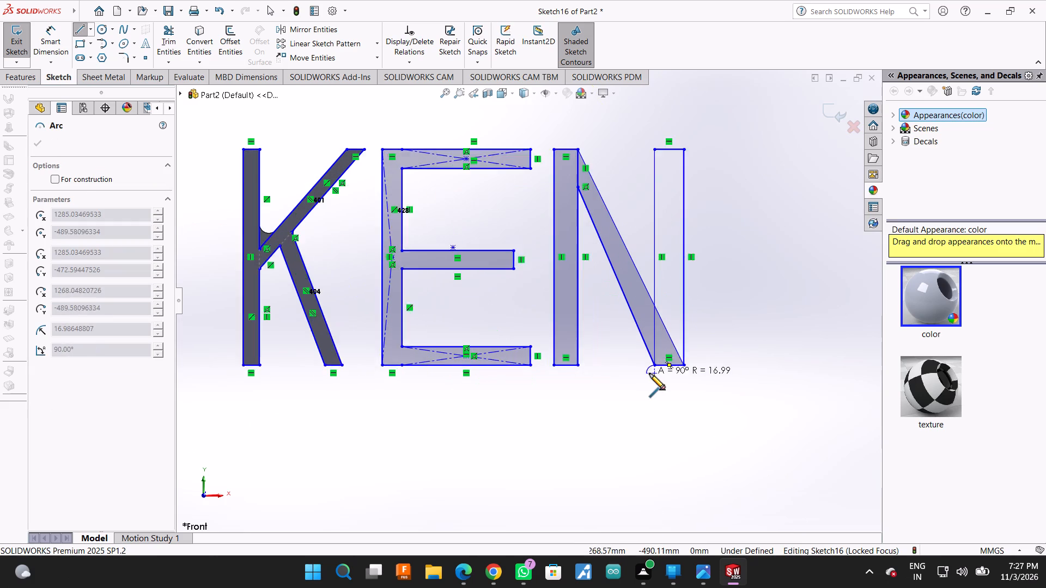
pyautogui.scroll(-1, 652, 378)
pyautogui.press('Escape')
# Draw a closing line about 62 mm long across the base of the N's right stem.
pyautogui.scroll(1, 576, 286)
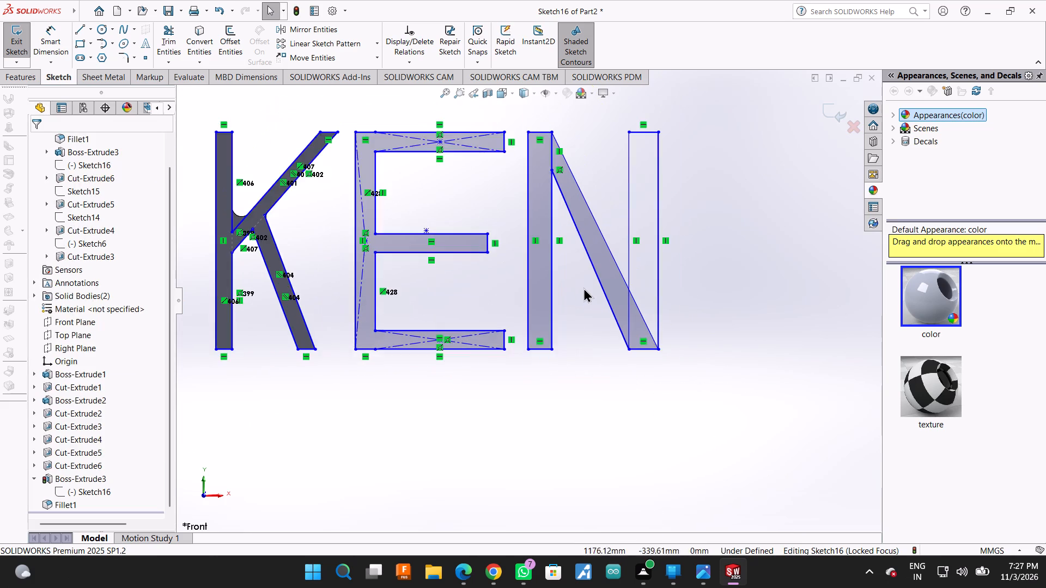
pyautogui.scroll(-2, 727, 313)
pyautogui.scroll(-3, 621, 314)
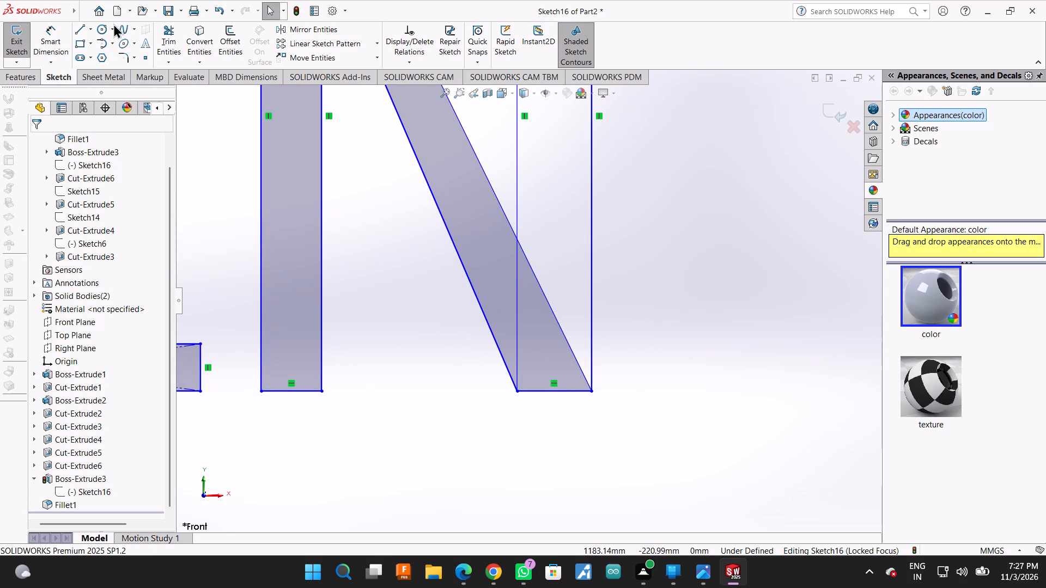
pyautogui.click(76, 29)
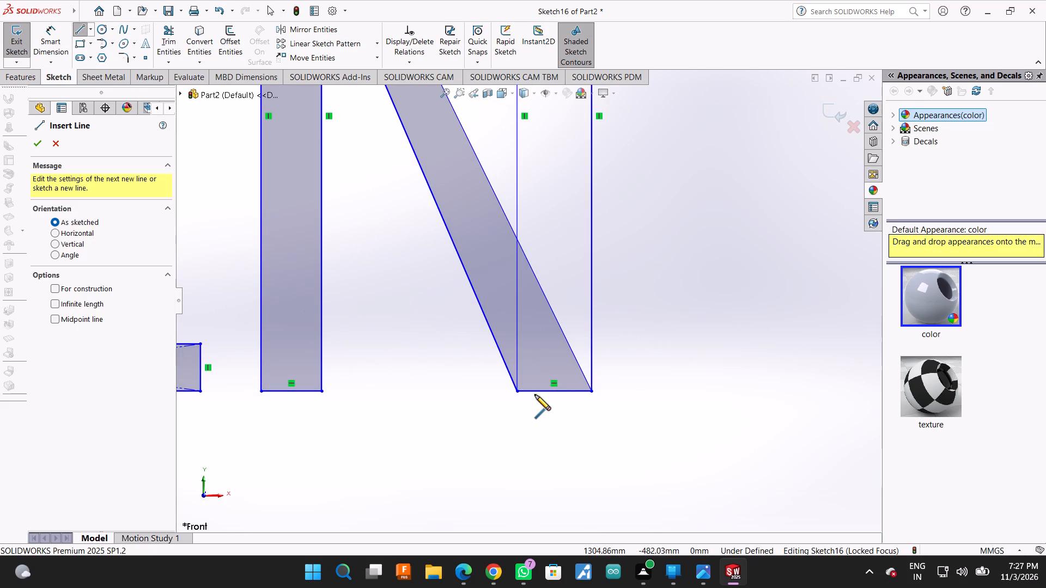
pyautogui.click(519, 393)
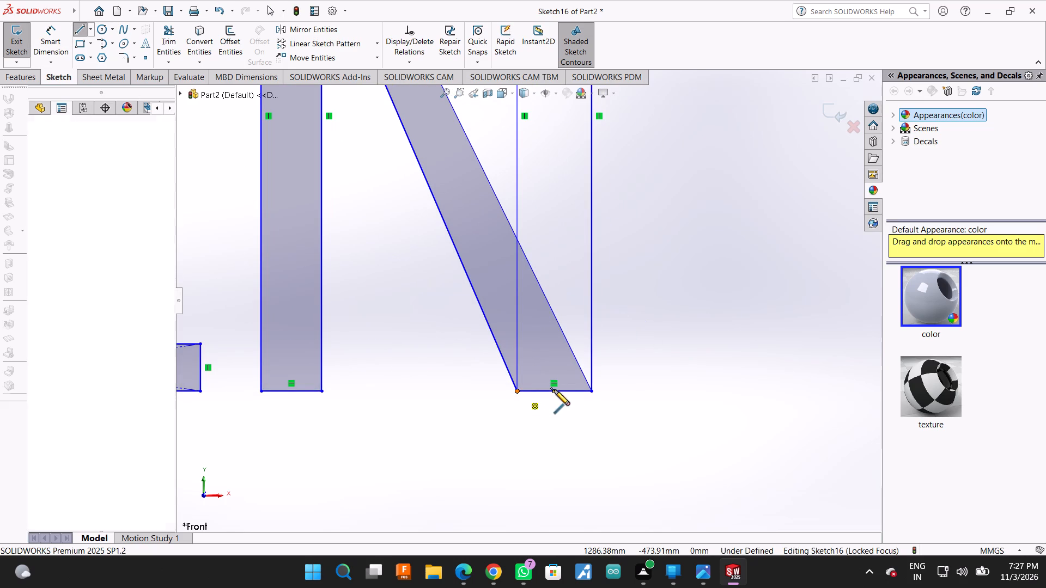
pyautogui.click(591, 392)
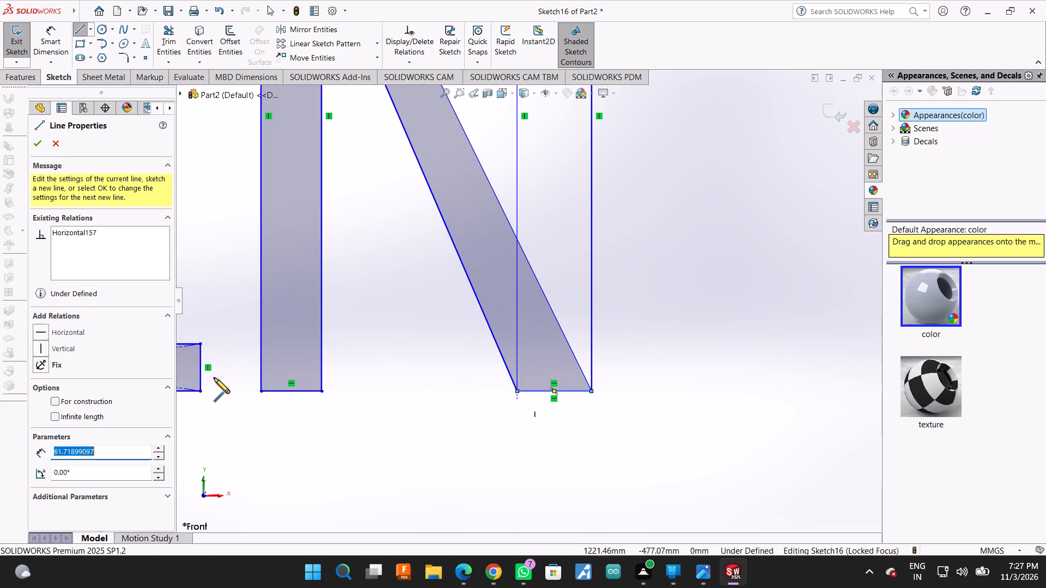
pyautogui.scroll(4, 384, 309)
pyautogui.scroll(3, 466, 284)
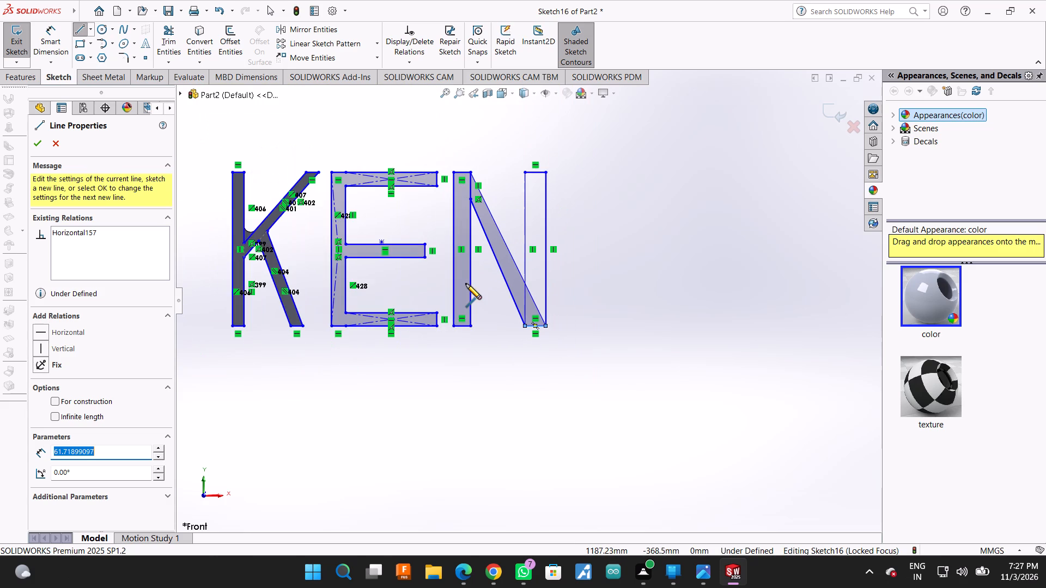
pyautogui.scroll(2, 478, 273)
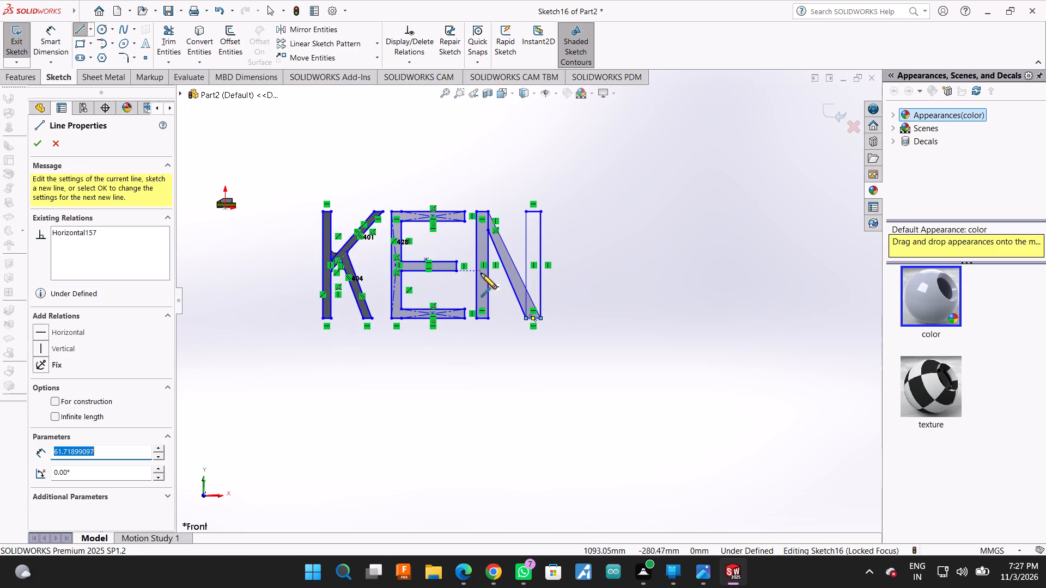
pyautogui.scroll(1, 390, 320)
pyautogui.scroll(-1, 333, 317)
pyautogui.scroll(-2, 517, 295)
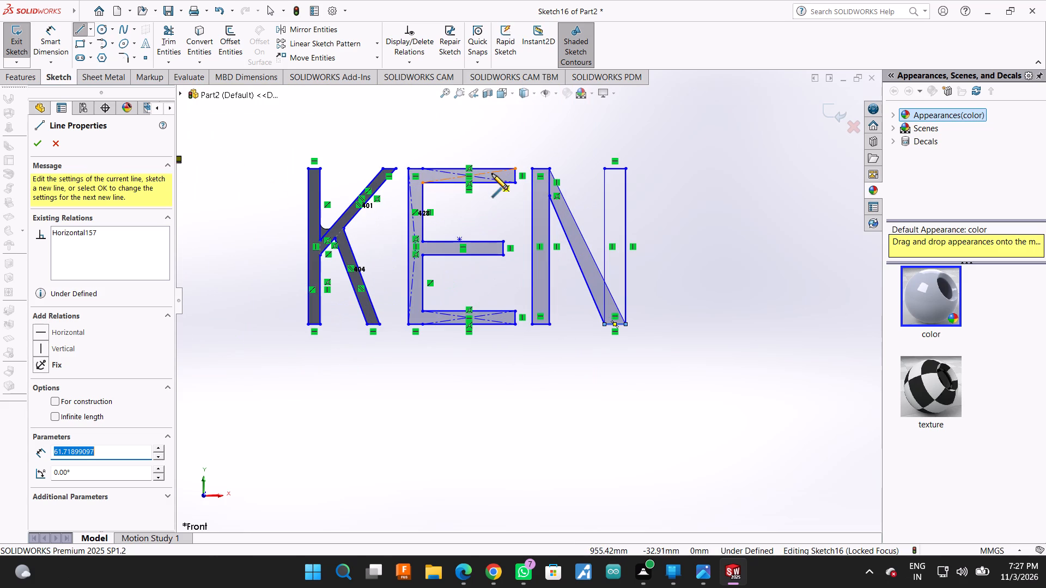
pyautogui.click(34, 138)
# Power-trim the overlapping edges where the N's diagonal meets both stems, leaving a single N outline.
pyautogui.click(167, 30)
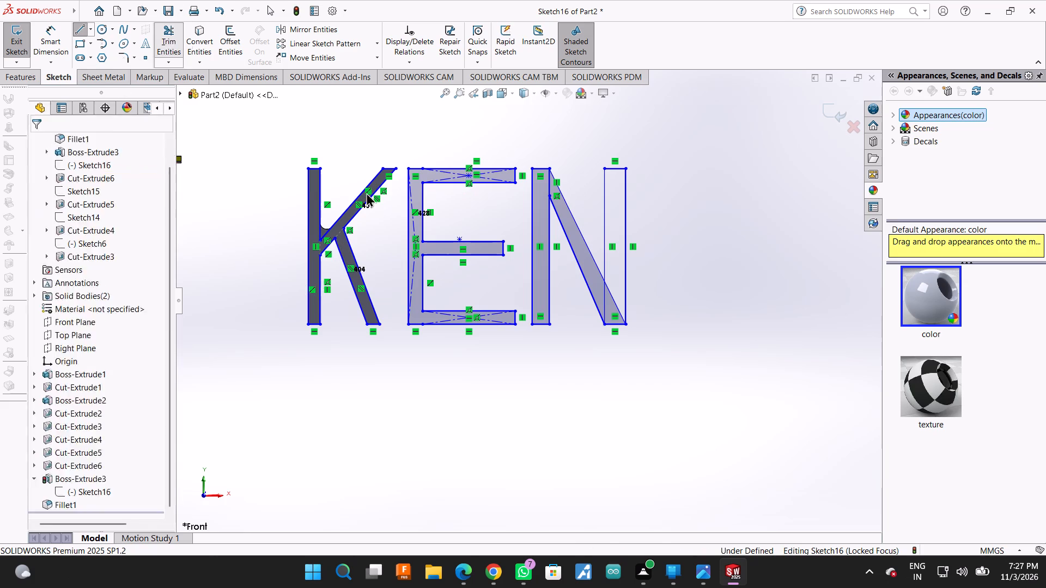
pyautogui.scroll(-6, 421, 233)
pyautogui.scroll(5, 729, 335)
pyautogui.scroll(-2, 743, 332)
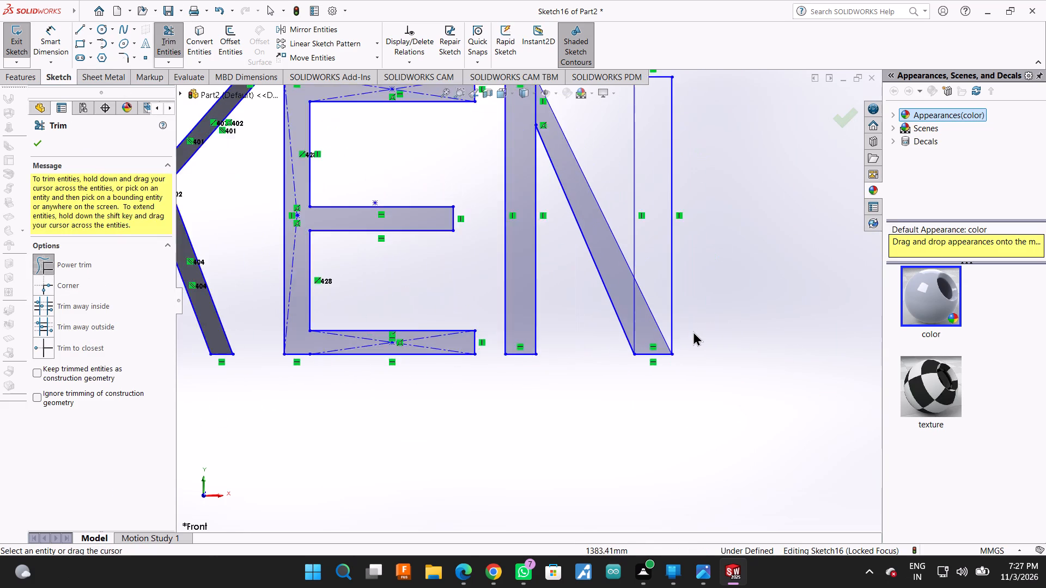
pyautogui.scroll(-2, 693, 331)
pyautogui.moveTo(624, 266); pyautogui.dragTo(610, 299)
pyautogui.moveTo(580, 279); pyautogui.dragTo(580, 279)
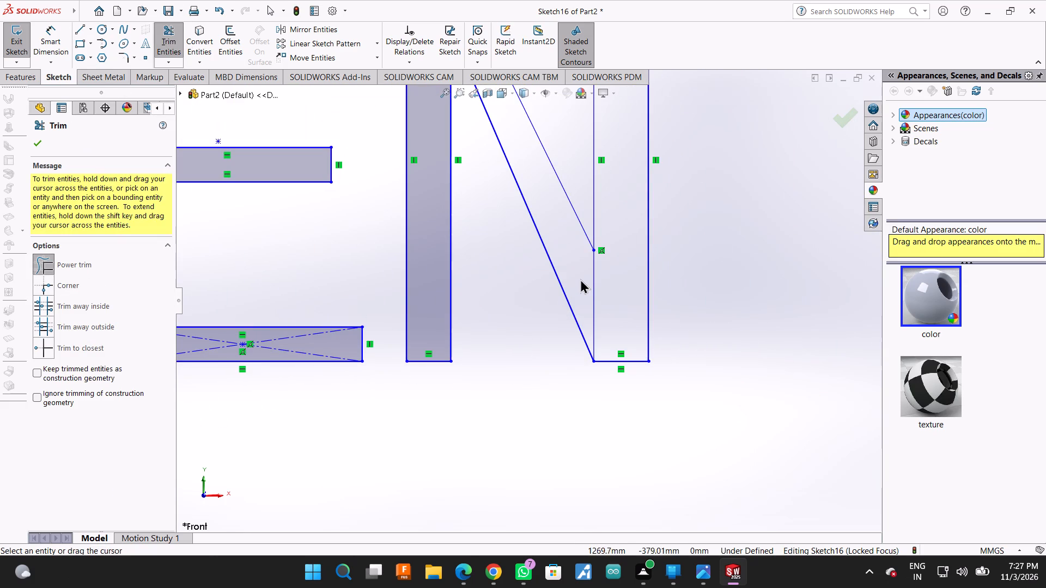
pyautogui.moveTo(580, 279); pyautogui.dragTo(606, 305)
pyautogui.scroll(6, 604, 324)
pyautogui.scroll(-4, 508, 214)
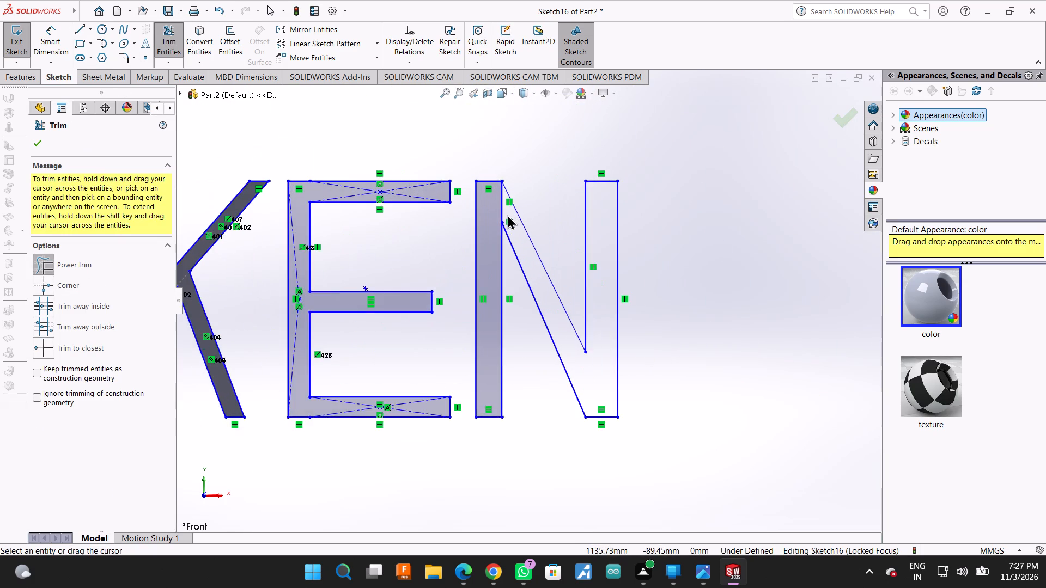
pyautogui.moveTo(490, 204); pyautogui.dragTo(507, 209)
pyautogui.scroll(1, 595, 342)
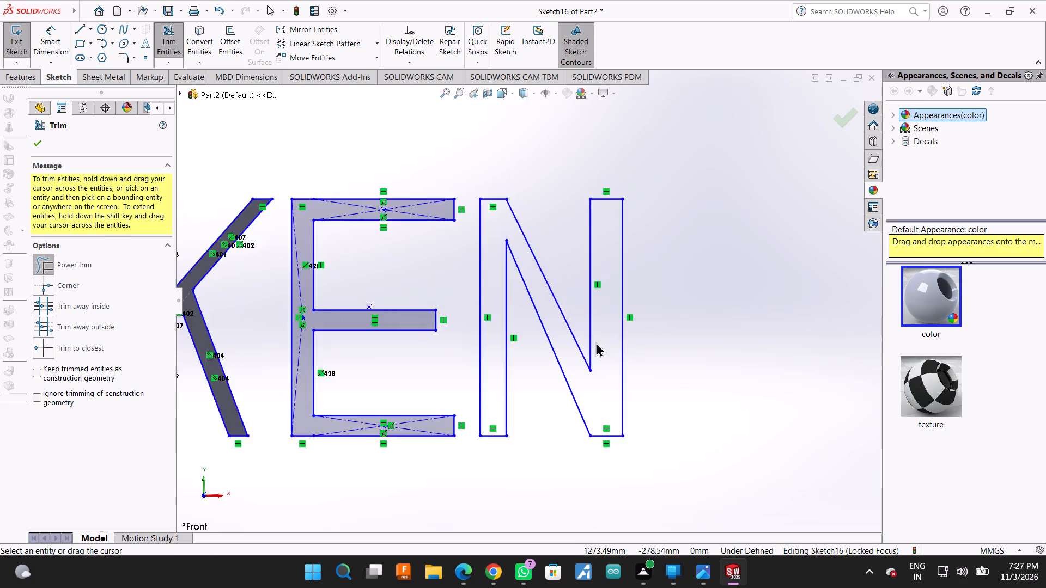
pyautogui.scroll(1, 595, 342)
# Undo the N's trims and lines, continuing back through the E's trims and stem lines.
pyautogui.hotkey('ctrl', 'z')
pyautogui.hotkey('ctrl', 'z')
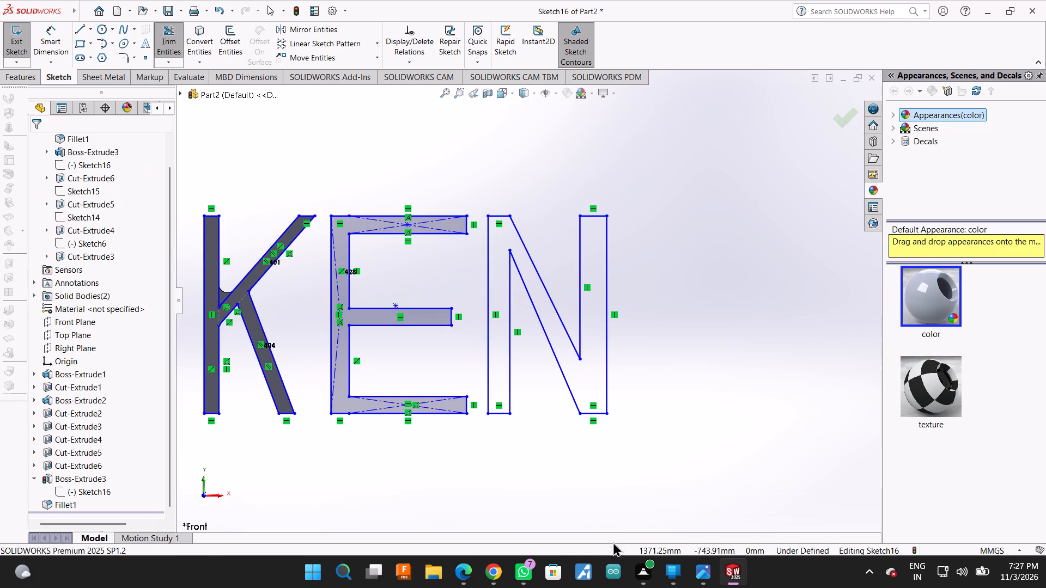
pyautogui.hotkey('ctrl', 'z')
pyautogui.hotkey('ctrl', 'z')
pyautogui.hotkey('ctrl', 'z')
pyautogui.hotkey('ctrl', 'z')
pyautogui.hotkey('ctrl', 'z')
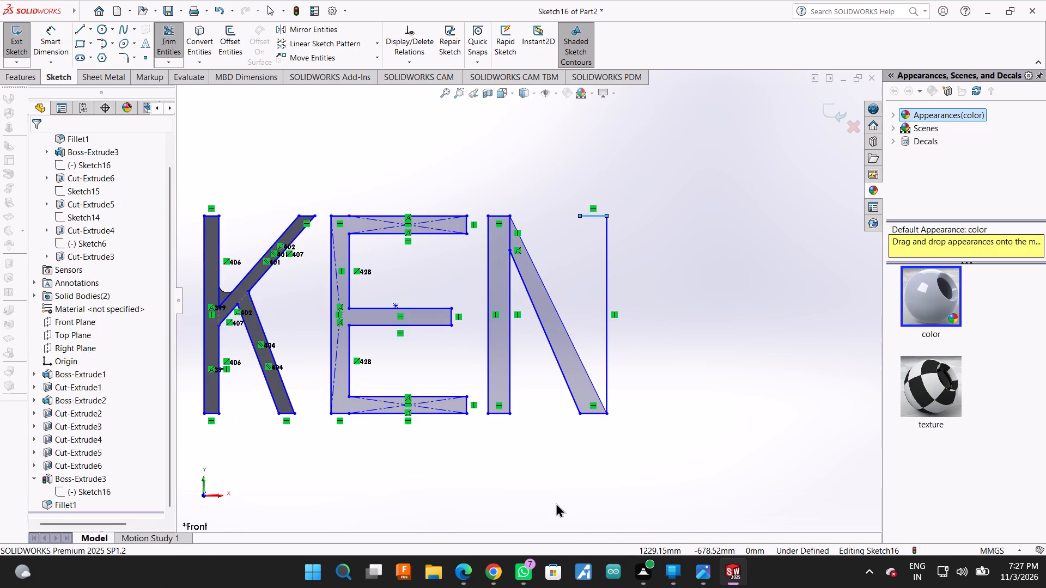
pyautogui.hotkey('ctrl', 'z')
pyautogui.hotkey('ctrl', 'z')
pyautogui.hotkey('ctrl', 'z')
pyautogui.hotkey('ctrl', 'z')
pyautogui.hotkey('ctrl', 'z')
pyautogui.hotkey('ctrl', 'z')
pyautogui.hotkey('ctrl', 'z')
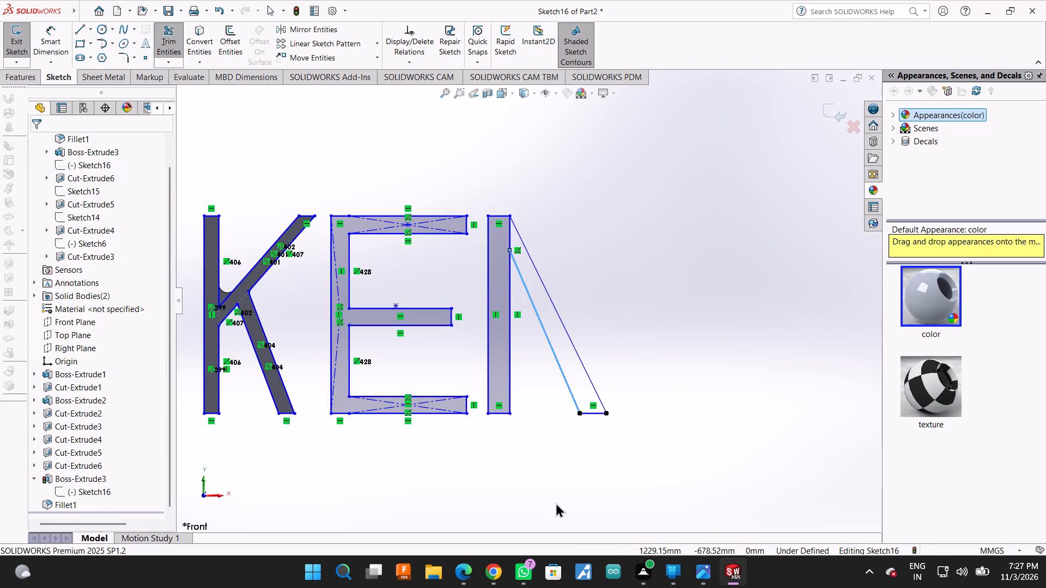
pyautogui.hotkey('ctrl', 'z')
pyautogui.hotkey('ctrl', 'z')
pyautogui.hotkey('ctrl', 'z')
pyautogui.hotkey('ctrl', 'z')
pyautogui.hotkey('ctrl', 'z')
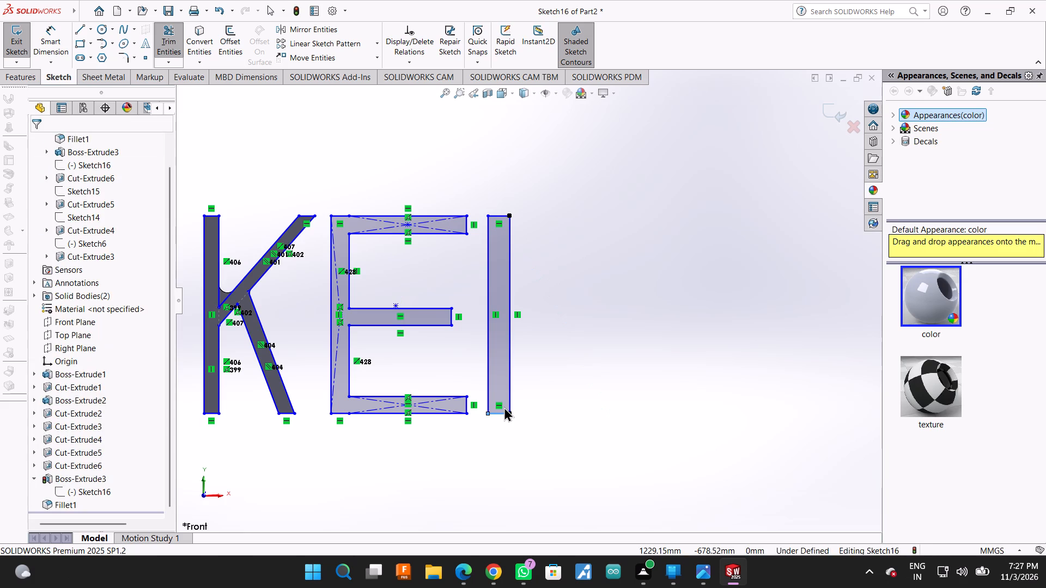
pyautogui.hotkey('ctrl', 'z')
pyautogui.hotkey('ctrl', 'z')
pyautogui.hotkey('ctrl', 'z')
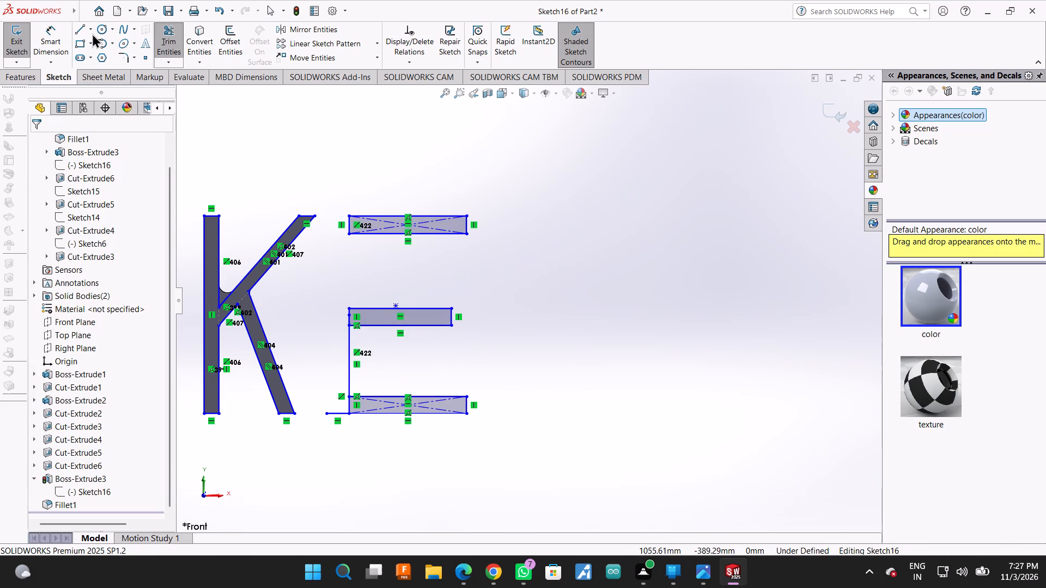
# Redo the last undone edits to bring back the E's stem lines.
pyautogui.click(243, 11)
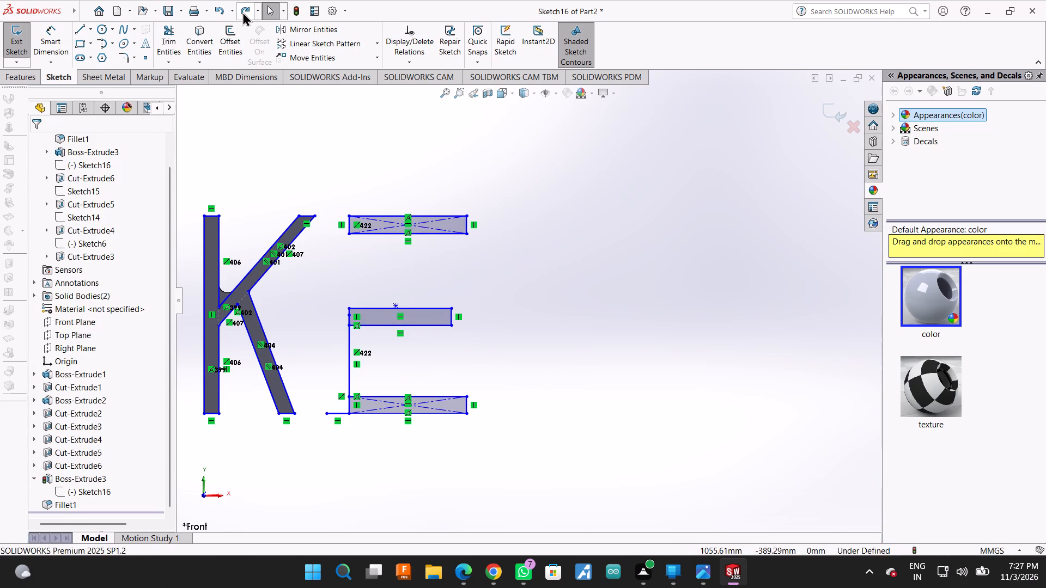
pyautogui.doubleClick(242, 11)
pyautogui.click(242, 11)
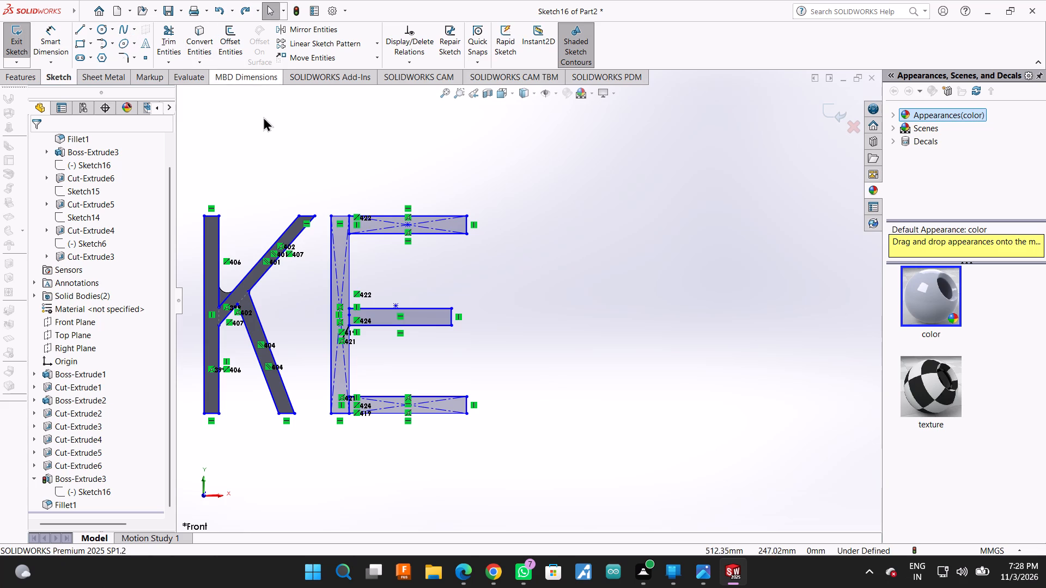
# Delete the whole E from the sketch, including its stem, three arms and construction diagonals.
pyautogui.scroll(-1, 289, 188)
pyautogui.click(52, 85)
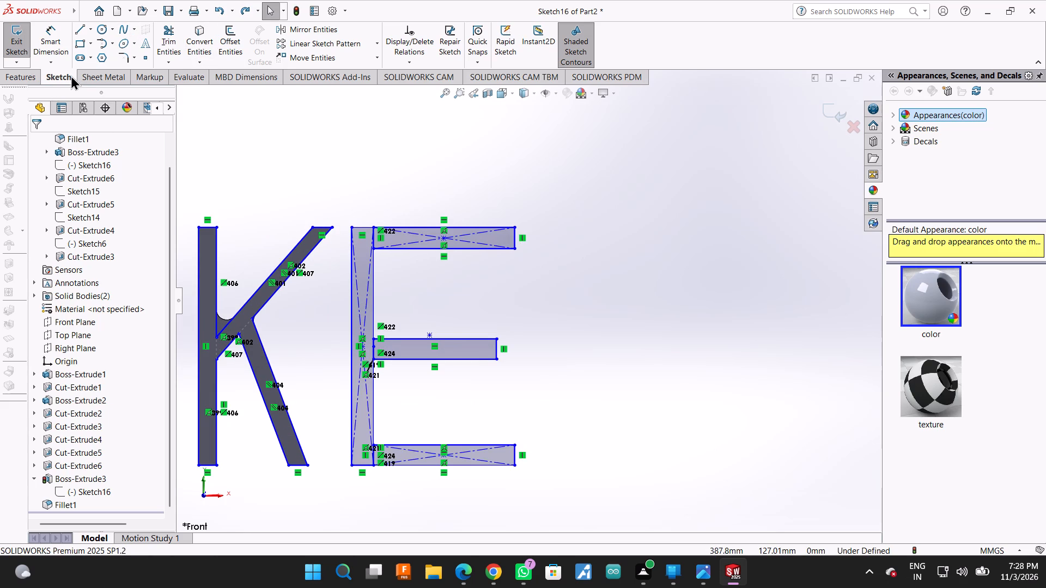
pyautogui.click(81, 78)
pyautogui.click(72, 74)
pyautogui.moveTo(322, 185); pyautogui.dragTo(491, 484)
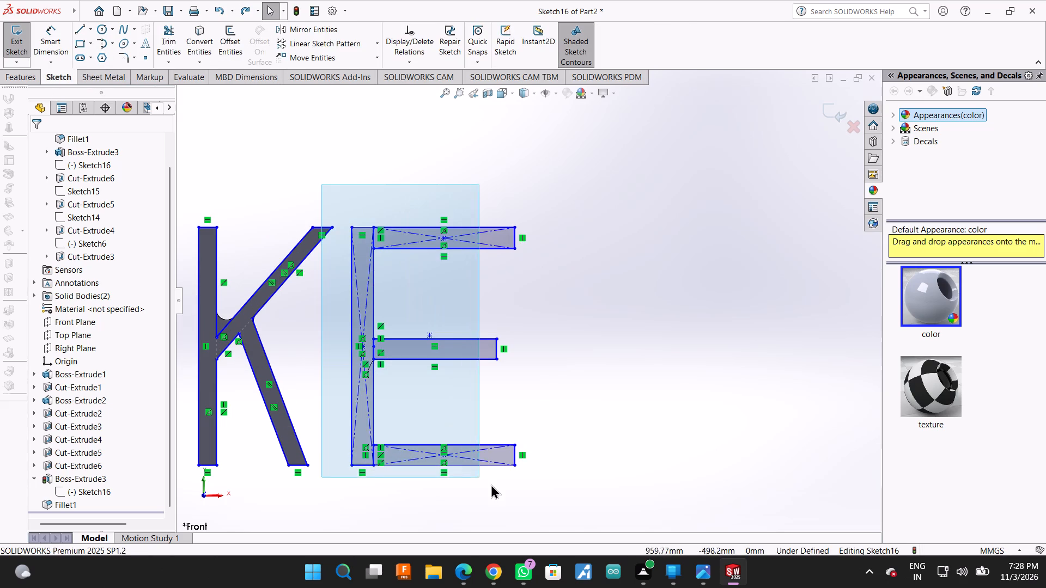
pyautogui.moveTo(491, 484); pyautogui.dragTo(551, 510)
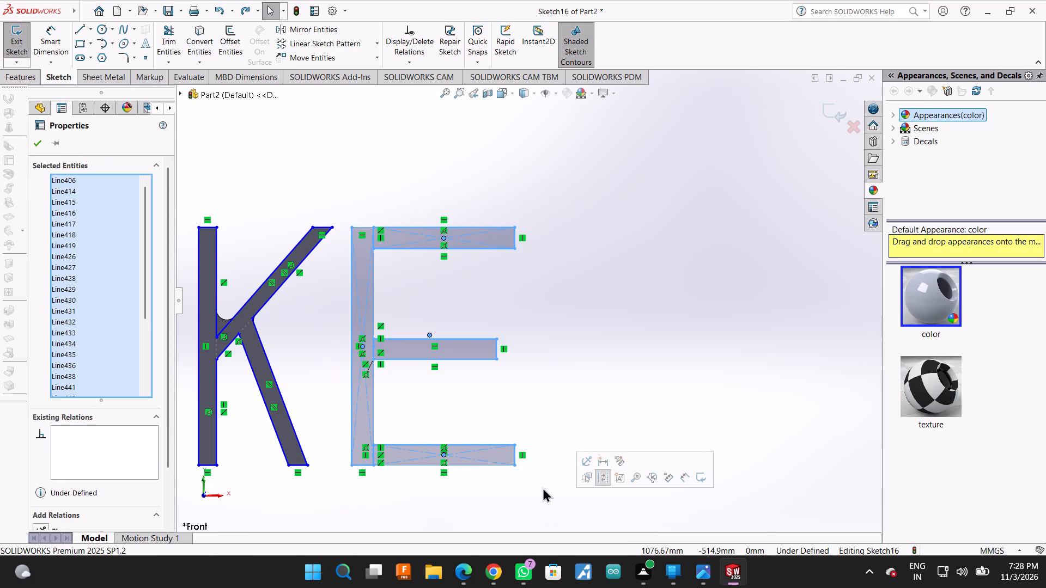
pyautogui.press('Delete')
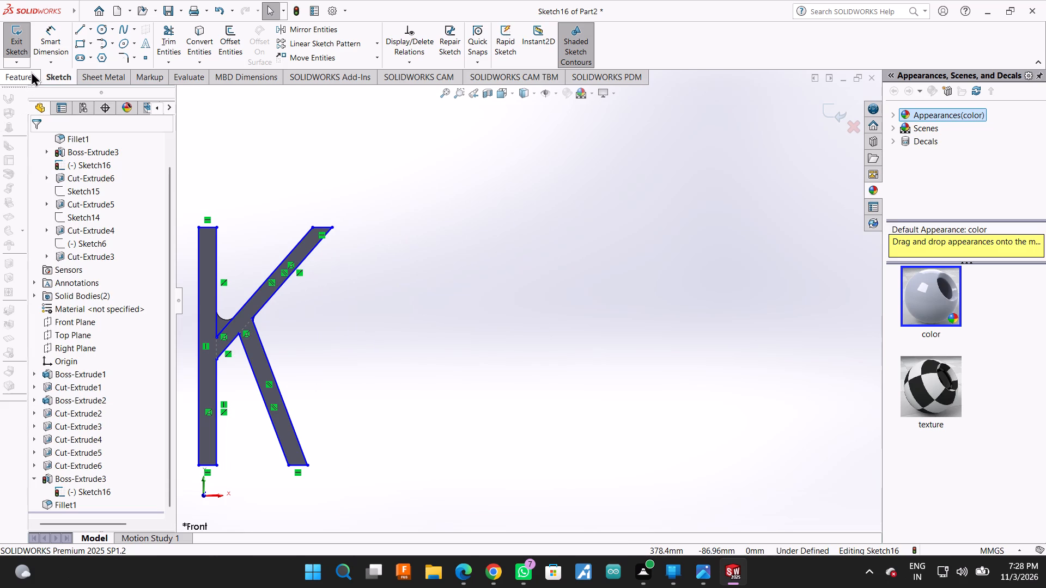
# Draw the E's stem as a closed line rectangle beside the K, about 456 mm tall and 46 mm wide.
pyautogui.click(52, 77)
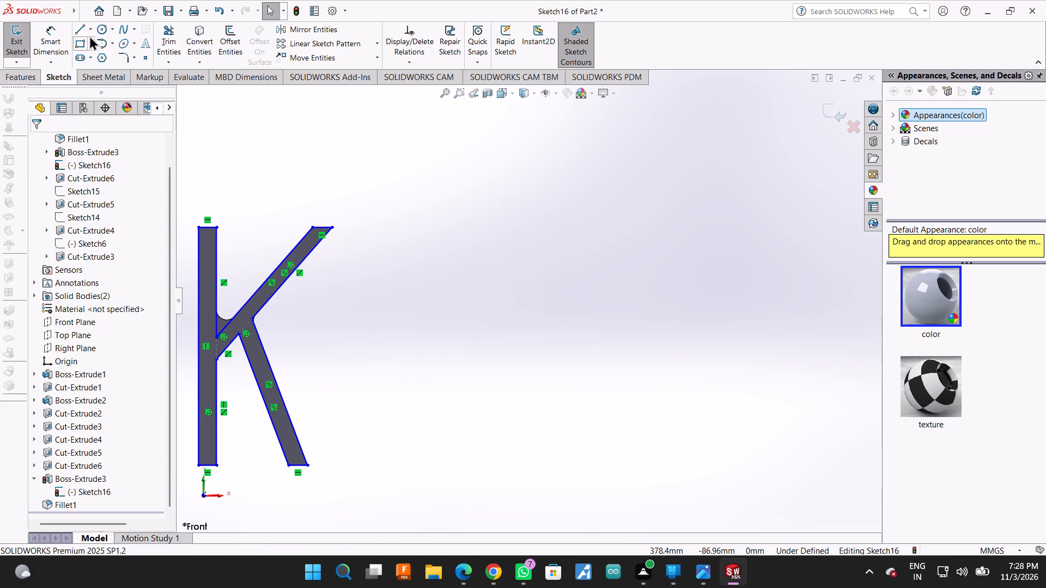
pyautogui.click(80, 28)
pyautogui.click(356, 229)
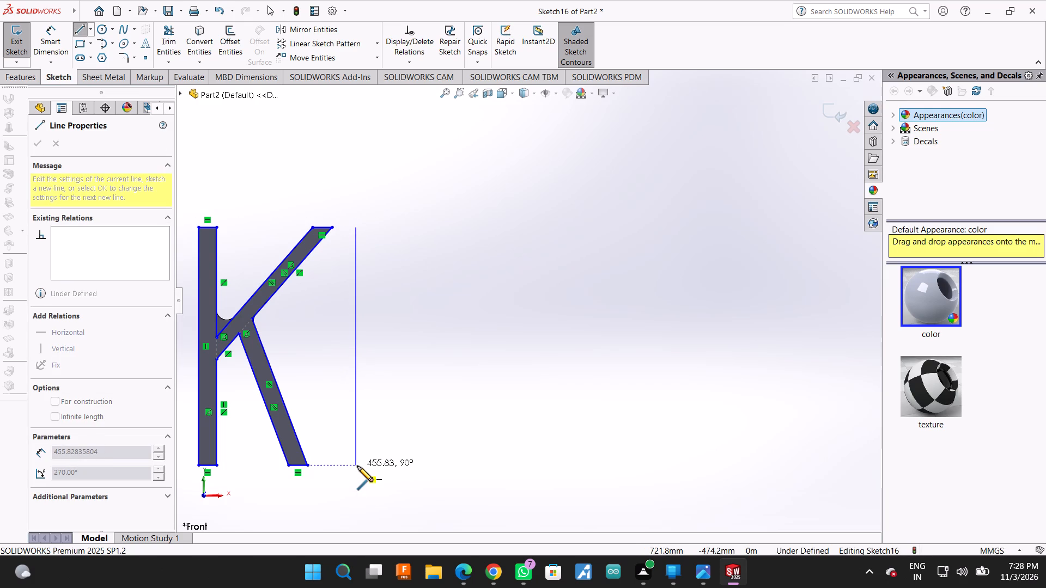
pyautogui.click(357, 466)
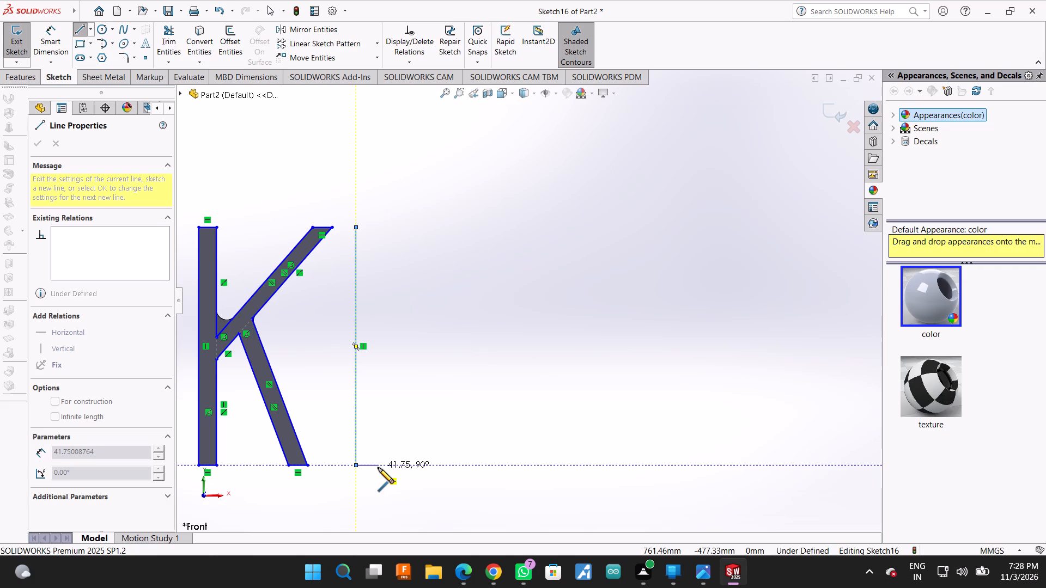
pyautogui.moveTo(380, 468); pyautogui.dragTo(375, 462)
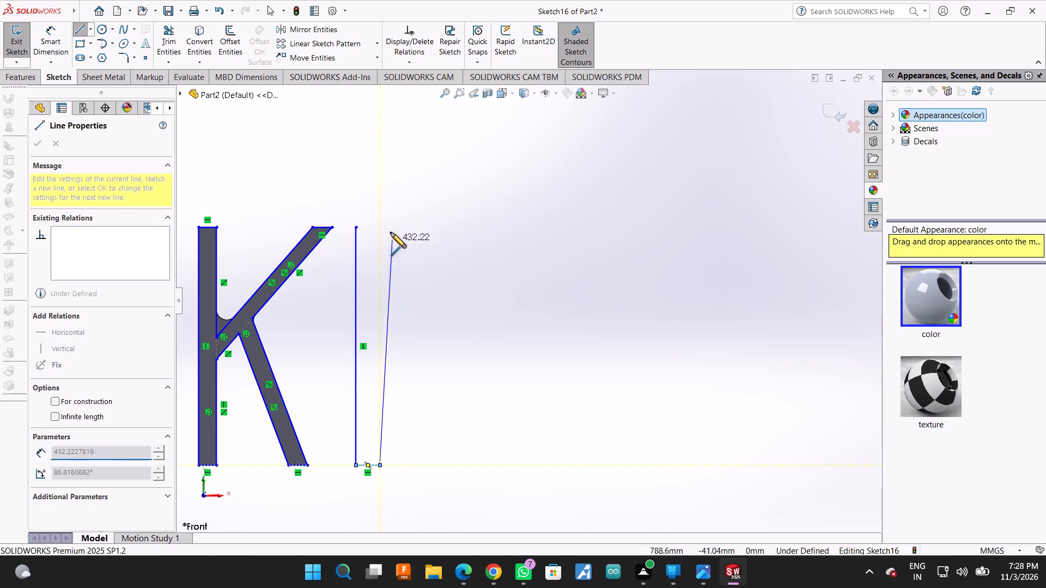
pyautogui.click(377, 229)
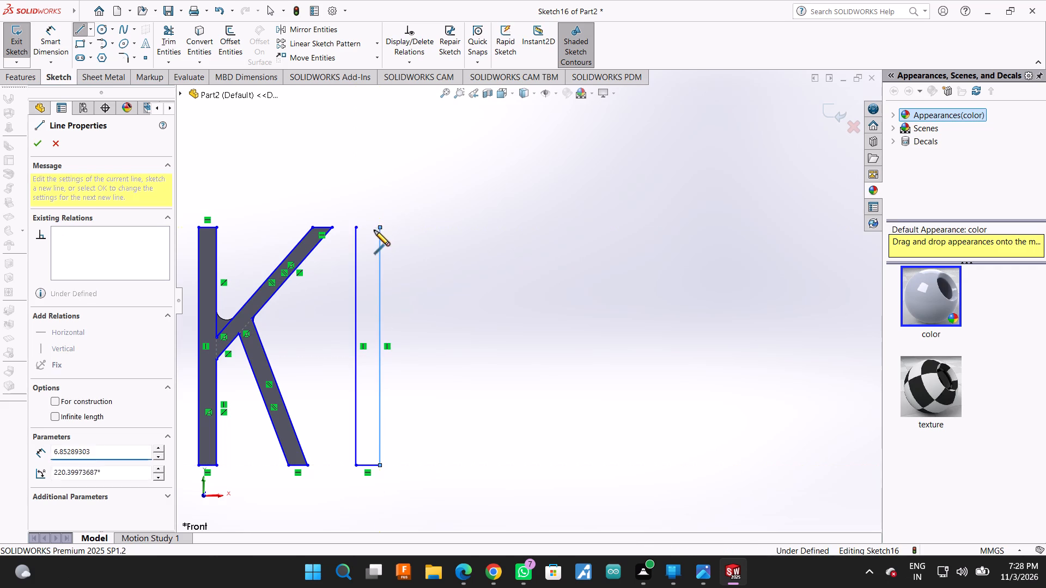
pyautogui.click(356, 227)
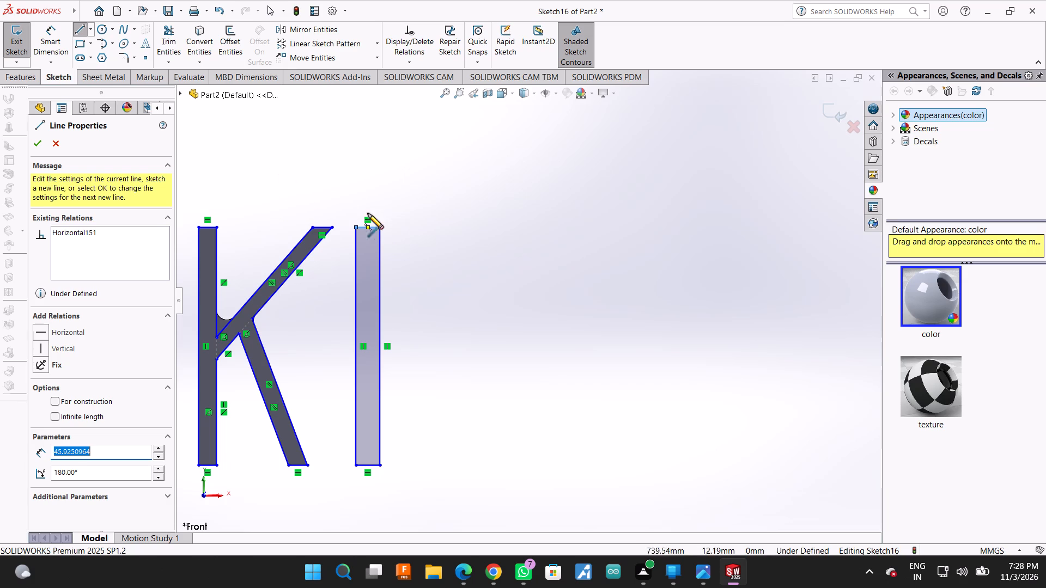
# Draw the E's top arm from the stem's upper corner as a closed outline about 230 mm long and 45 mm deep.
pyautogui.click(380, 228)
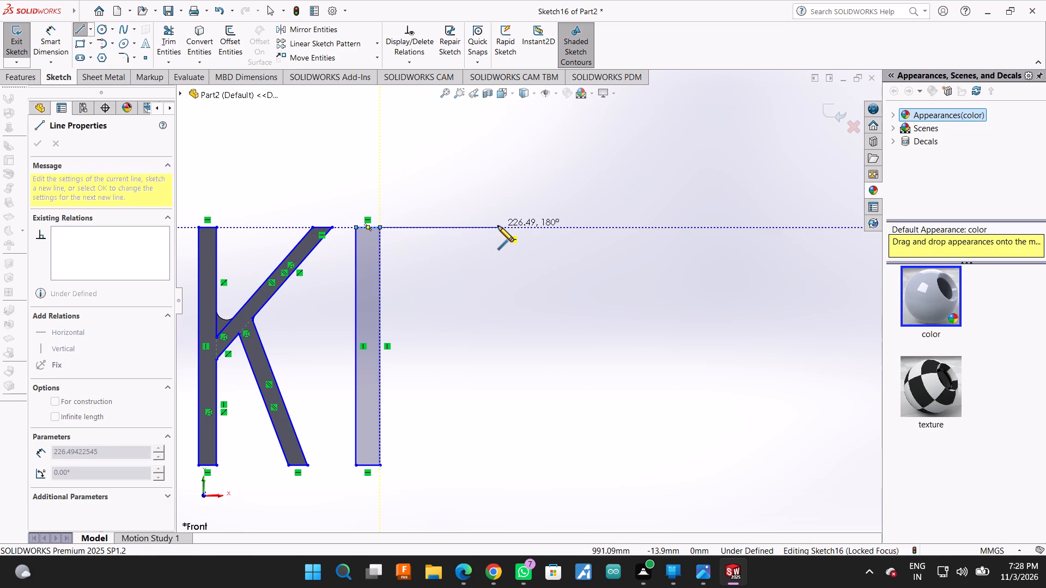
pyautogui.click(502, 225)
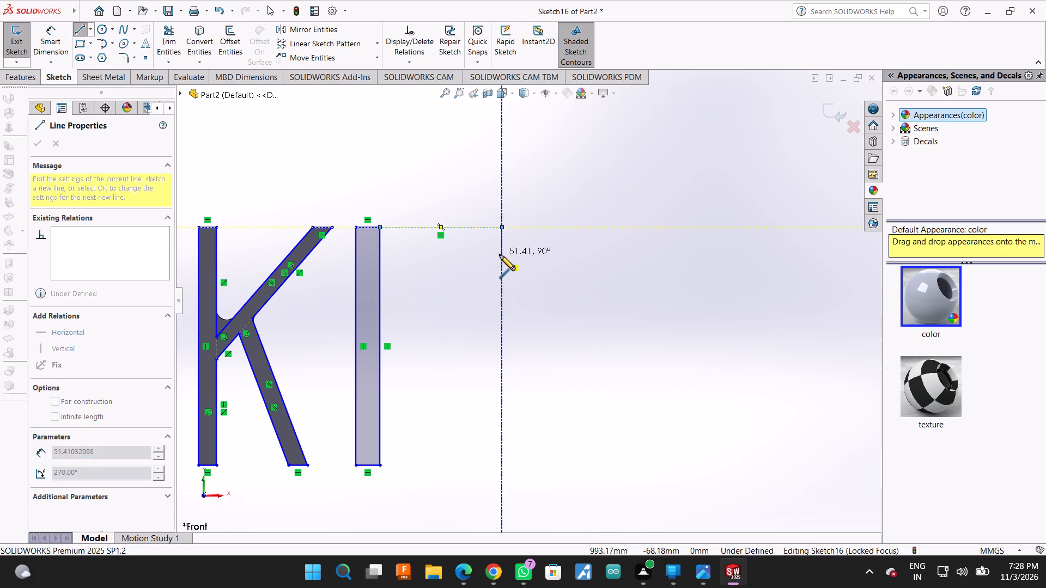
pyautogui.click(502, 251)
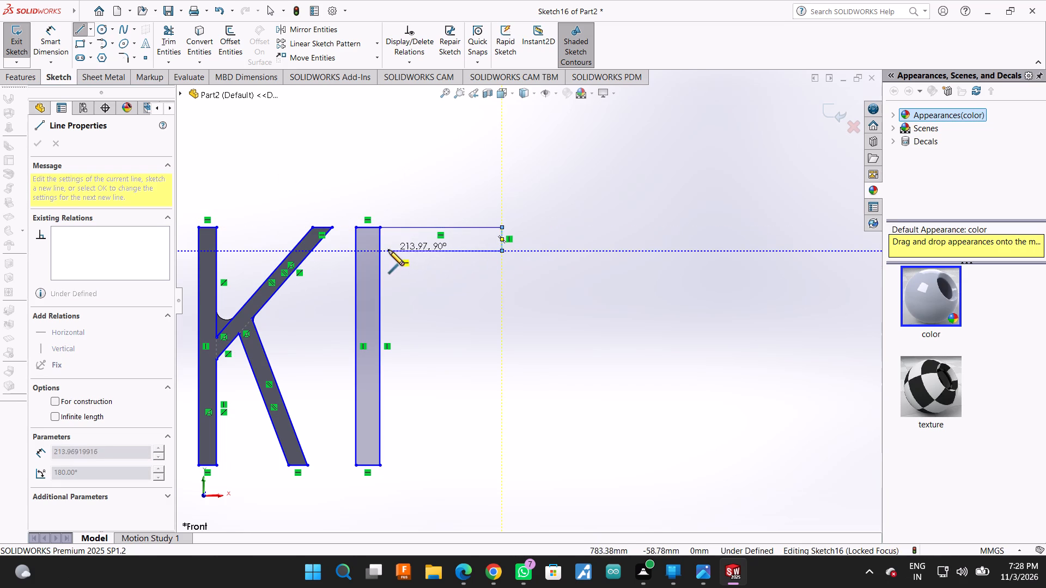
pyautogui.click(379, 252)
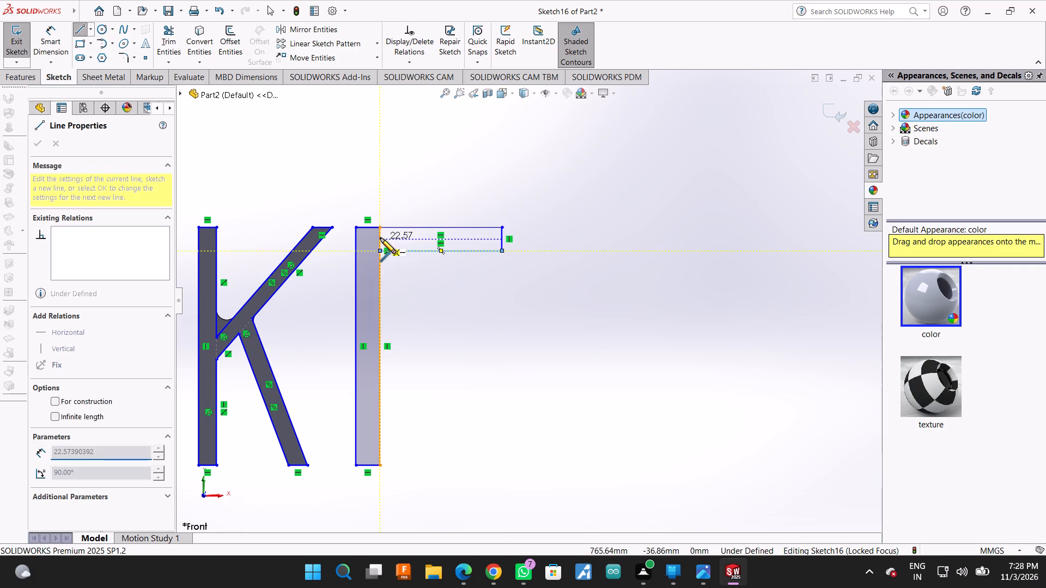
pyautogui.click(378, 228)
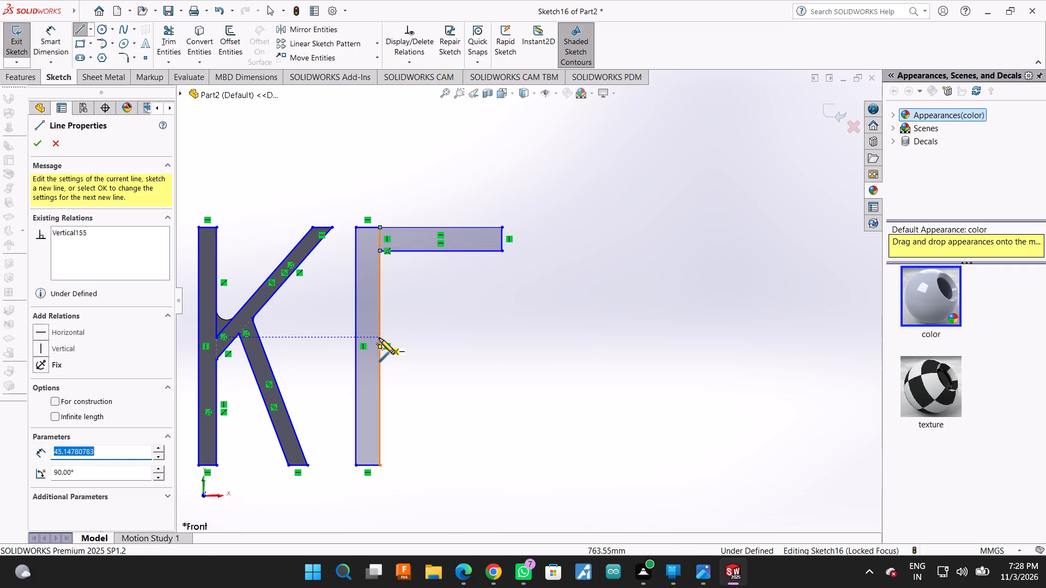
# Draw the E's middle arm off the stem's inner edge as a closed outline about 215 mm long and 42 mm deep.
pyautogui.click(379, 338)
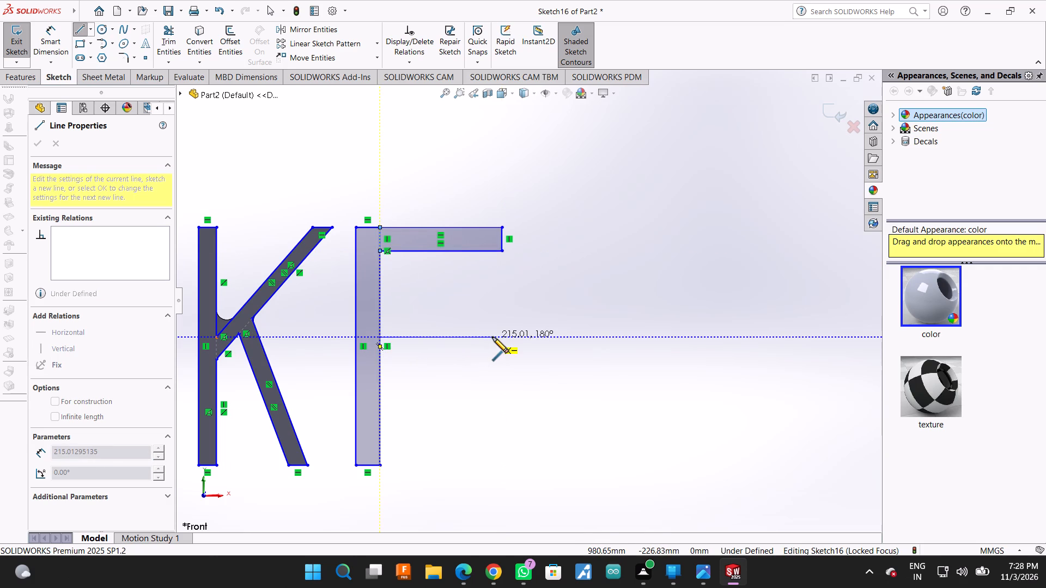
pyautogui.click(492, 337)
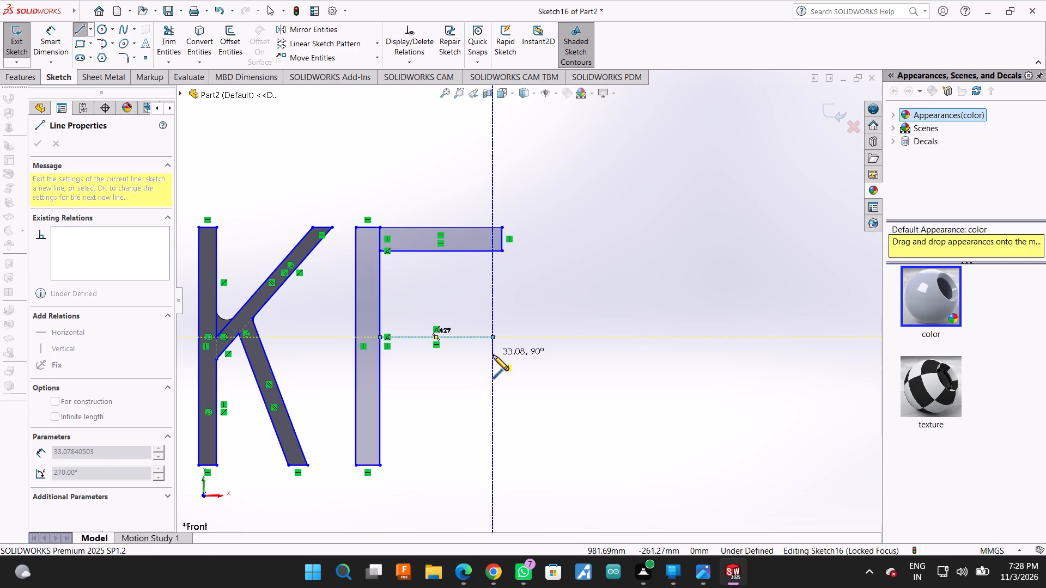
pyautogui.click(493, 357)
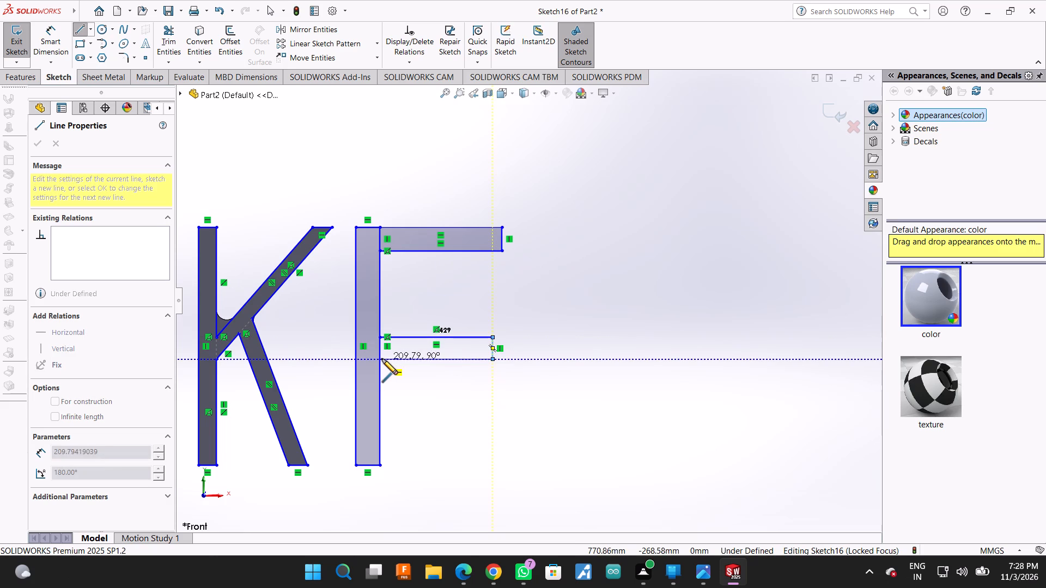
pyautogui.click(380, 359)
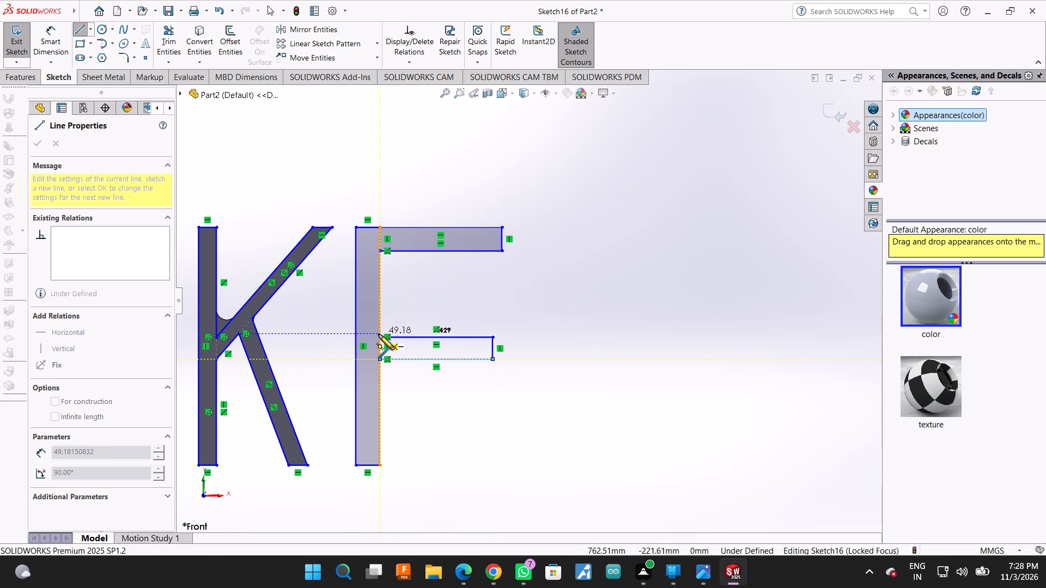
pyautogui.click(379, 334)
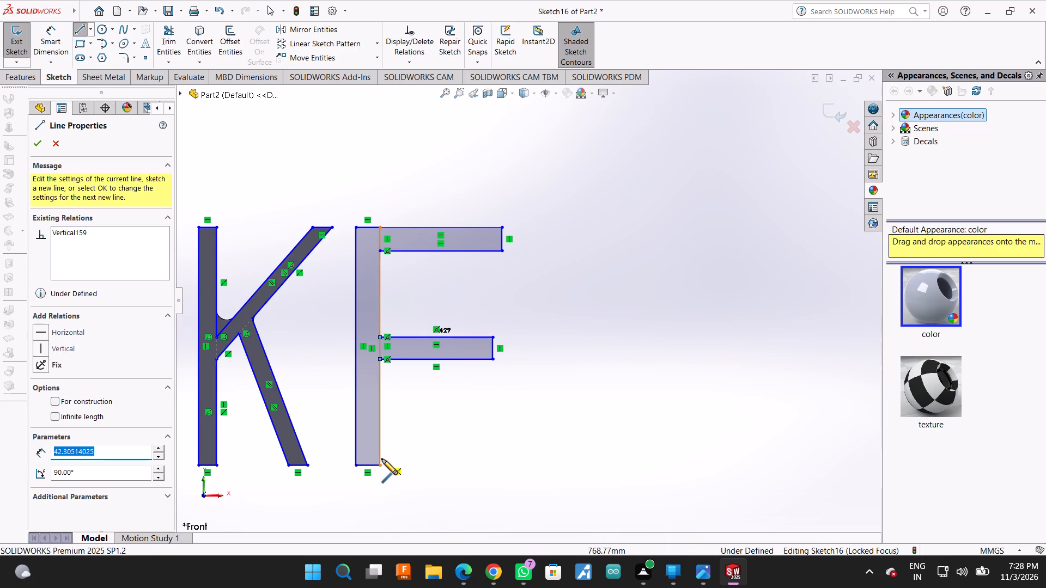
# Draw the E's bottom arm from the stem's lower corner, about 230 mm long and 50 mm deep, and finish the line command.
pyautogui.click(379, 465)
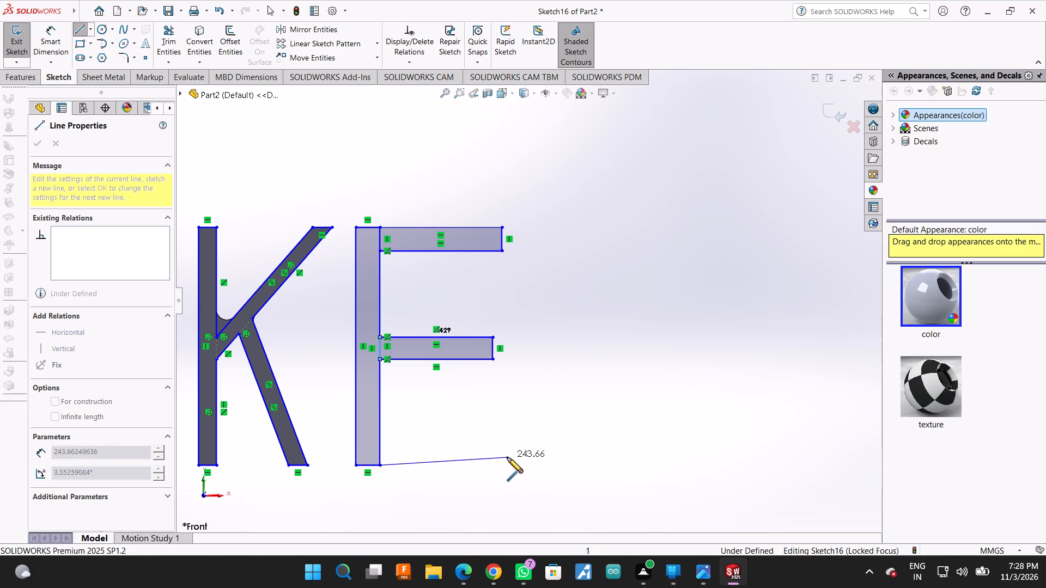
pyautogui.click(502, 465)
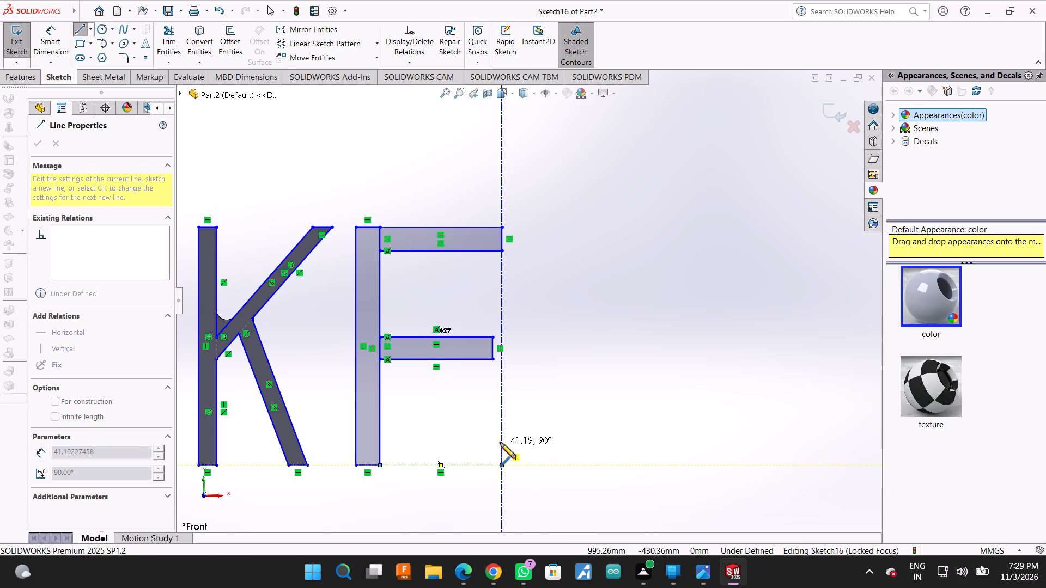
pyautogui.click(500, 439)
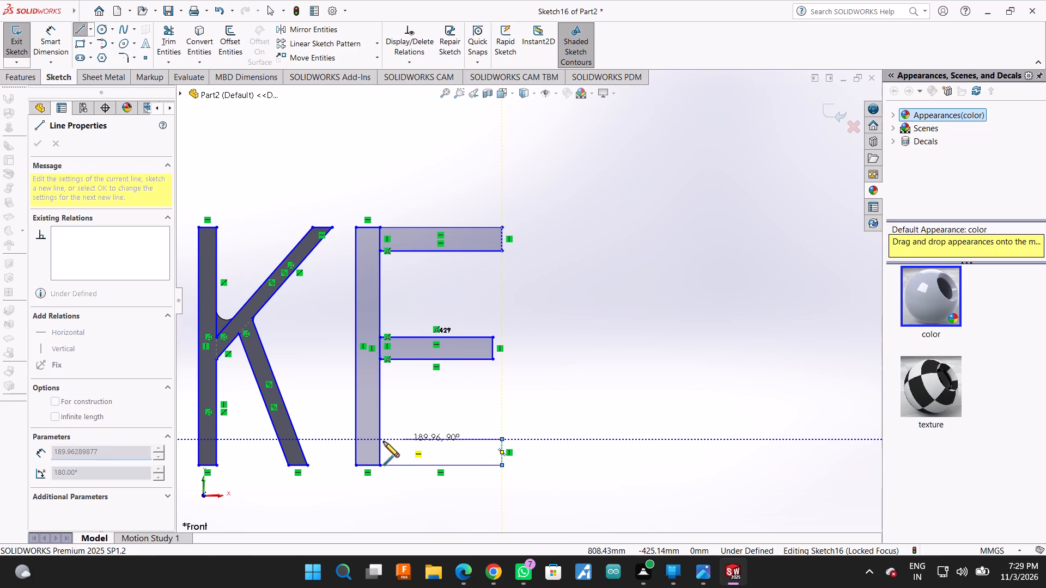
pyautogui.click(380, 442)
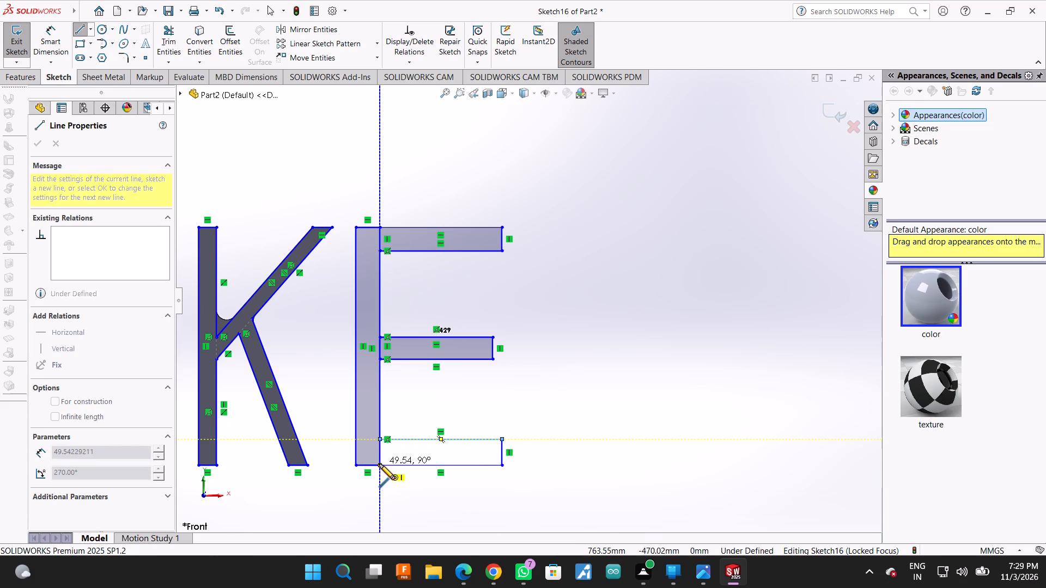
pyautogui.click(379, 464)
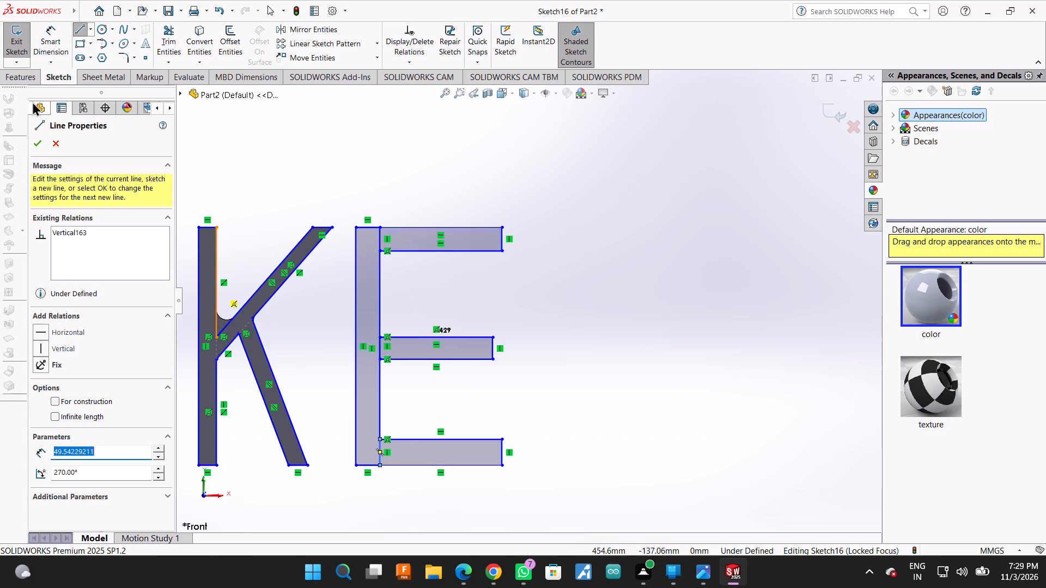
pyautogui.click(45, 145)
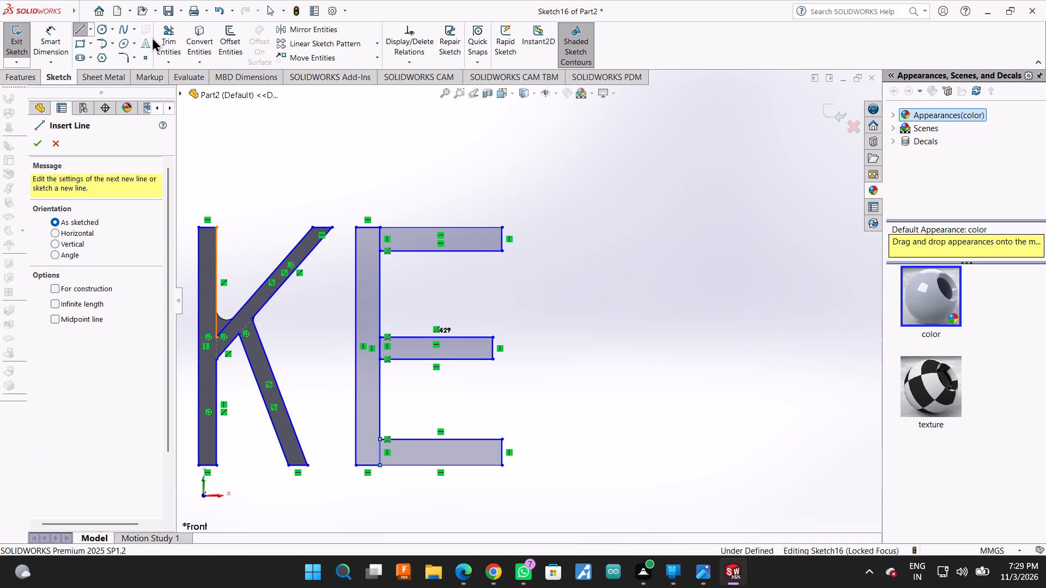
# Power-trim the inner edges where the E's three arms meet the stem, leaving a single E outline.
pyautogui.click(160, 36)
pyautogui.scroll(-2, 311, 247)
pyautogui.scroll(-2, 384, 265)
pyautogui.moveTo(458, 239); pyautogui.dragTo(494, 234)
pyautogui.moveTo(507, 462); pyautogui.dragTo(467, 466)
pyautogui.scroll(3, 476, 427)
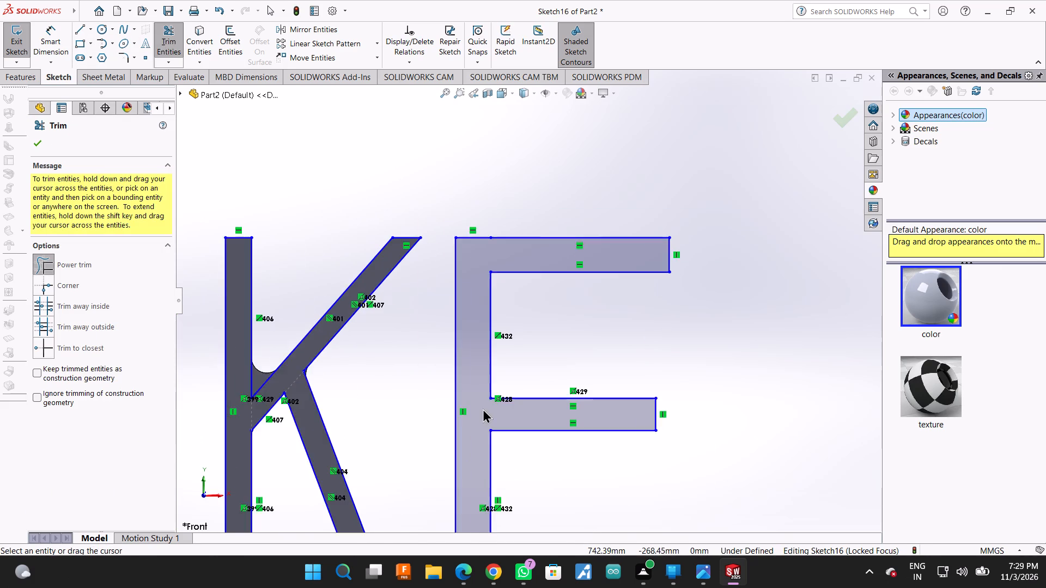
pyautogui.scroll(2, 496, 520)
pyautogui.scroll(-2, 497, 520)
pyautogui.scroll(-3, 507, 433)
pyautogui.moveTo(501, 347); pyautogui.dragTo(545, 363)
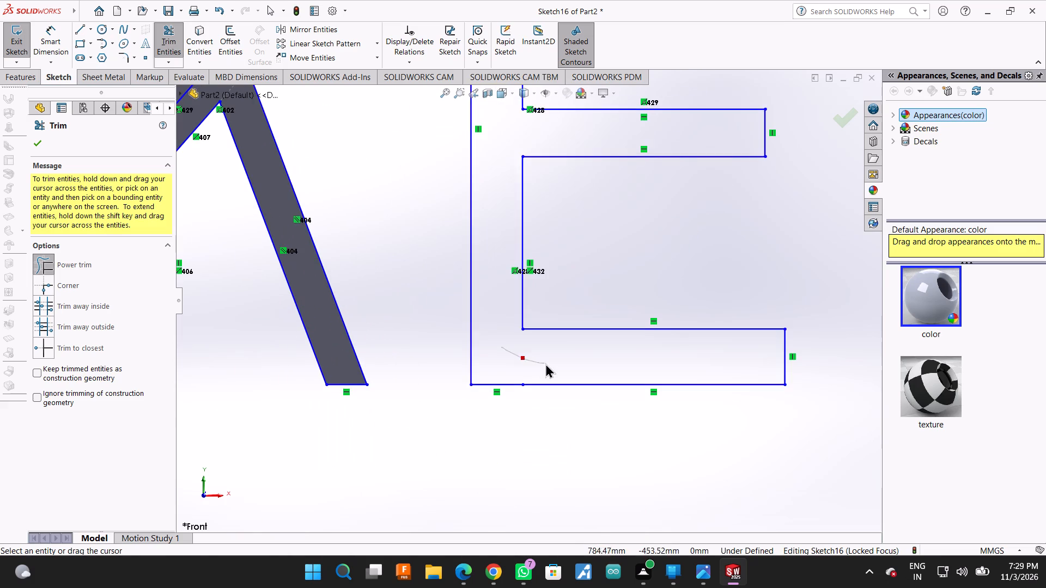
pyautogui.moveTo(545, 363); pyautogui.dragTo(543, 364)
pyautogui.click(41, 140)
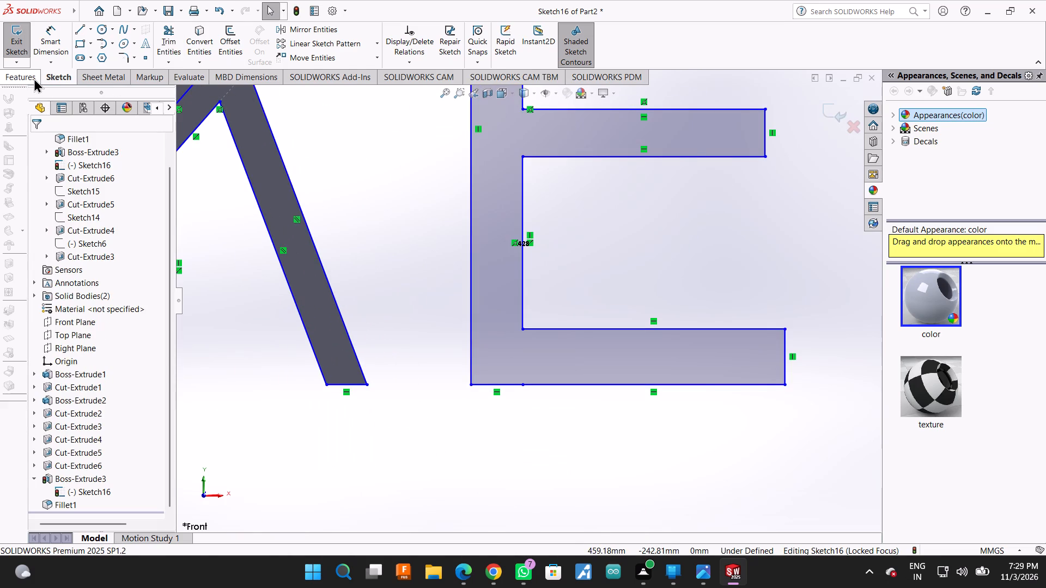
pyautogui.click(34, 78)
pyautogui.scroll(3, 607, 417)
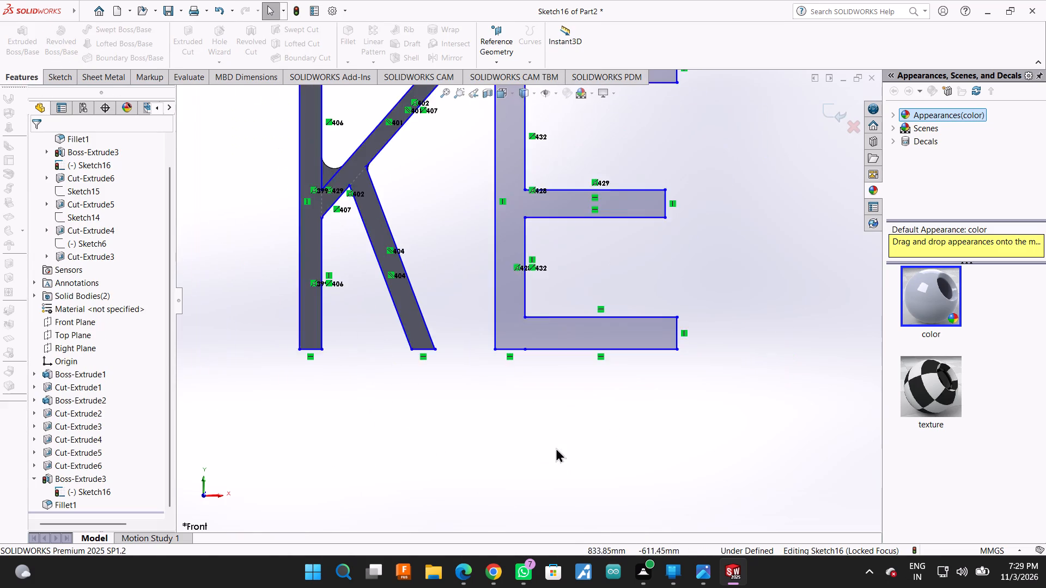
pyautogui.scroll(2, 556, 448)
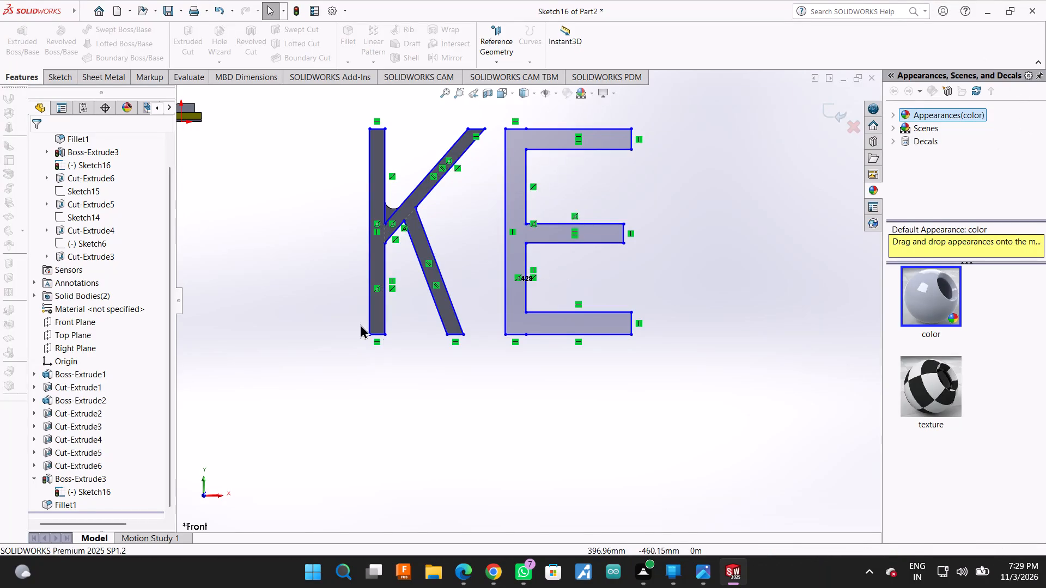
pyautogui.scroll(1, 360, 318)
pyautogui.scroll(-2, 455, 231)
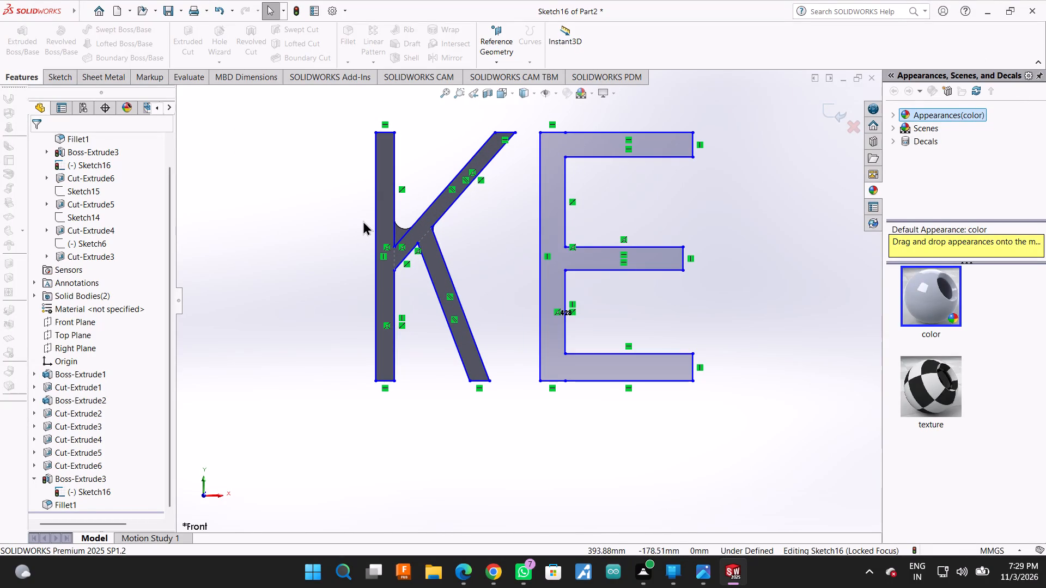
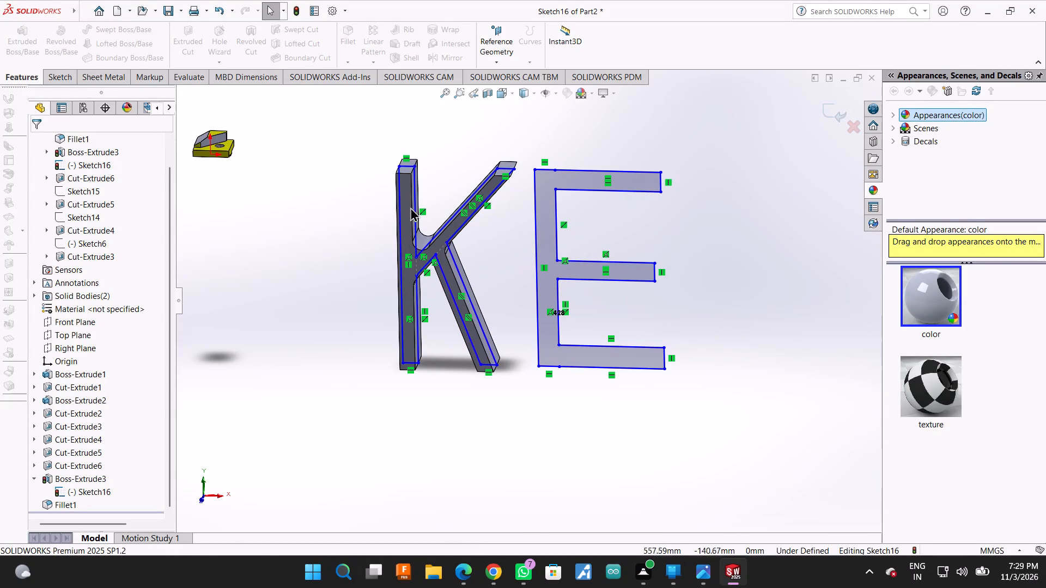
# Power-trim away every line of the E beside the K, leaving only the K's outline in the sketch.
pyautogui.click(25, 81)
pyautogui.click(60, 78)
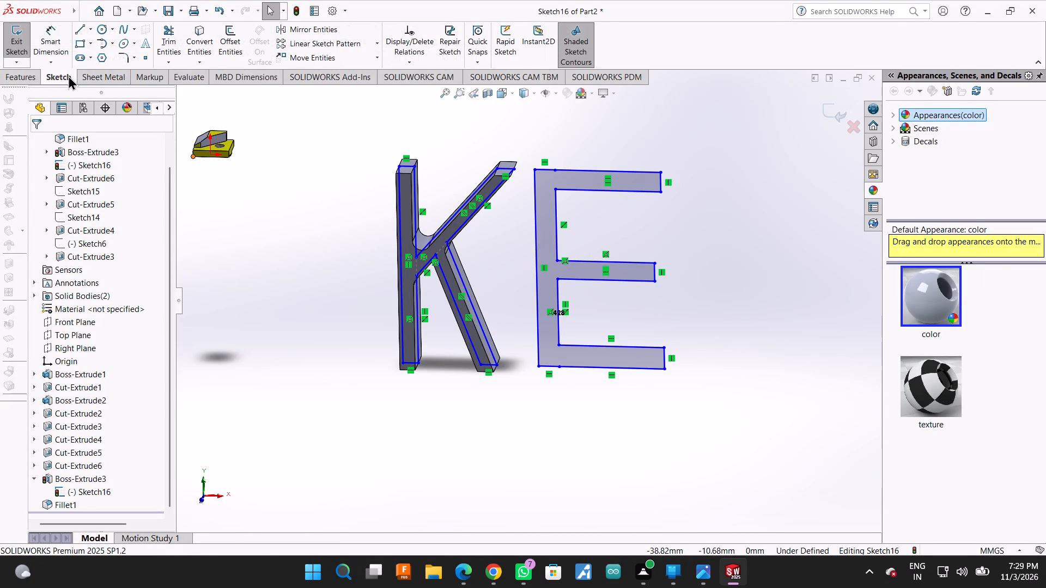
pyautogui.scroll(1, 530, 284)
pyautogui.scroll(-2, 582, 241)
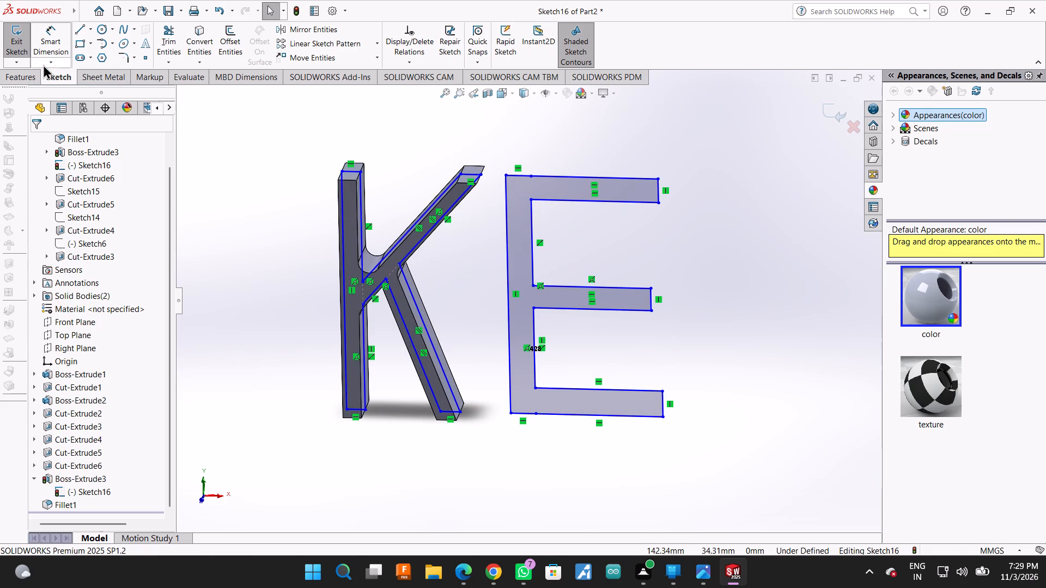
pyautogui.click(180, 32)
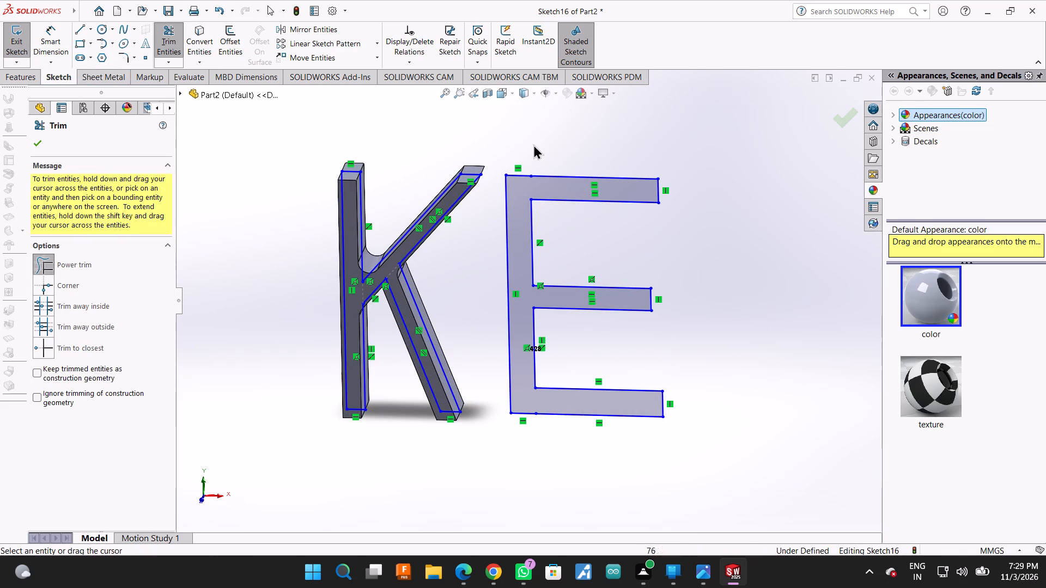
pyautogui.moveTo(534, 145); pyautogui.dragTo(607, 284)
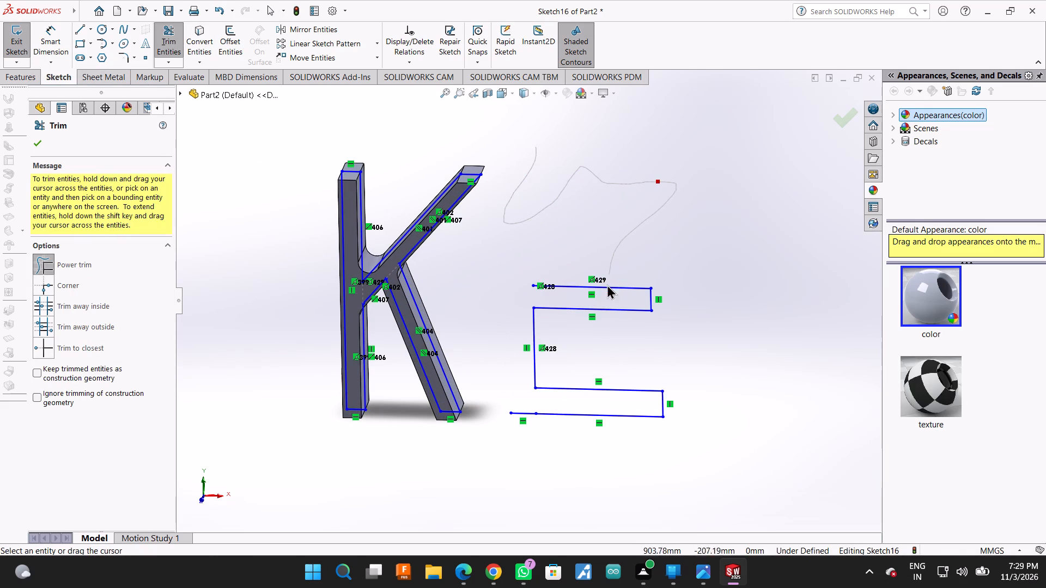
pyautogui.moveTo(607, 284); pyautogui.dragTo(676, 391)
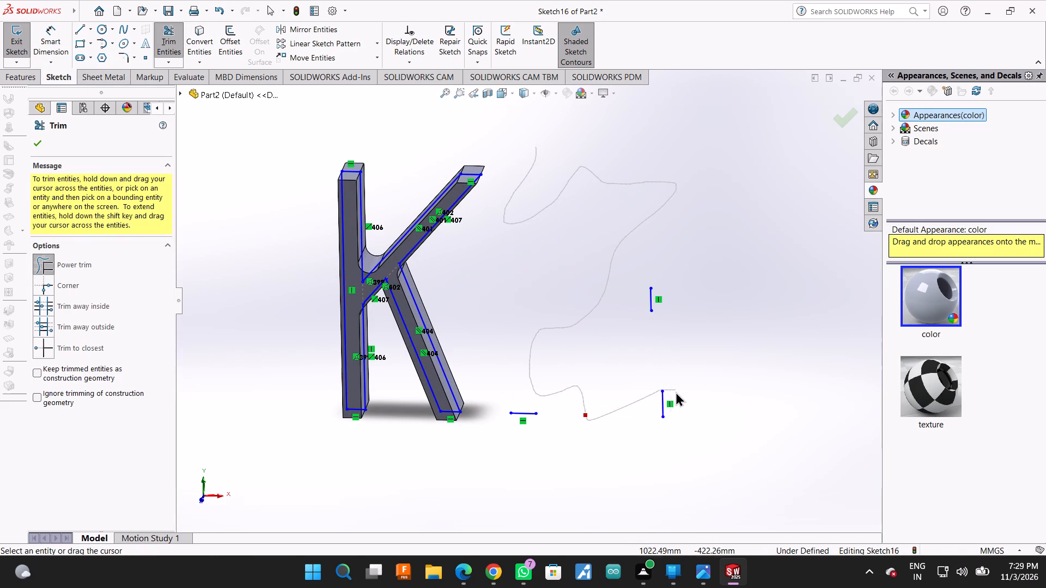
pyautogui.moveTo(676, 391); pyautogui.dragTo(652, 295)
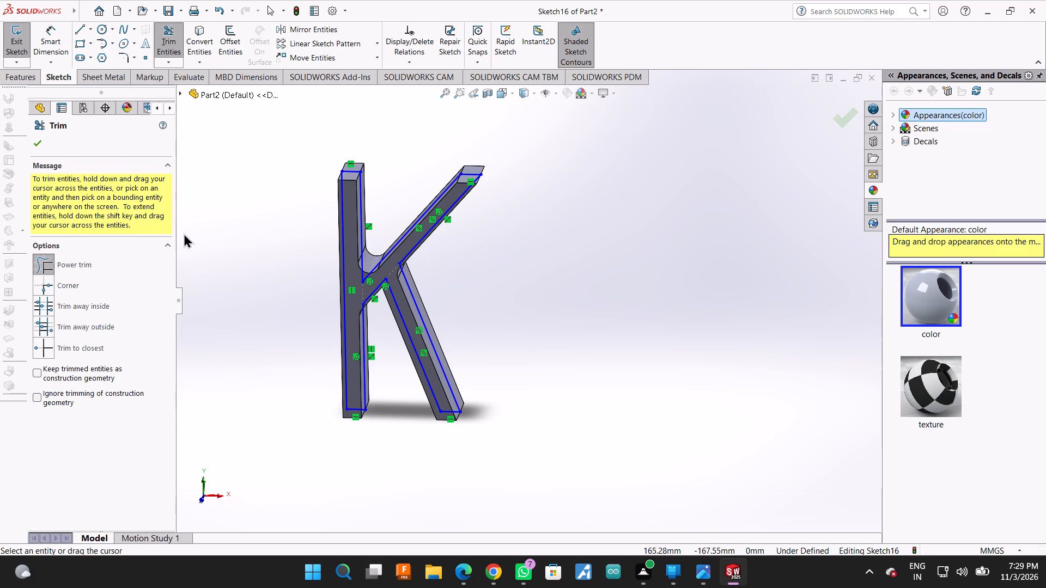
pyautogui.click(41, 135)
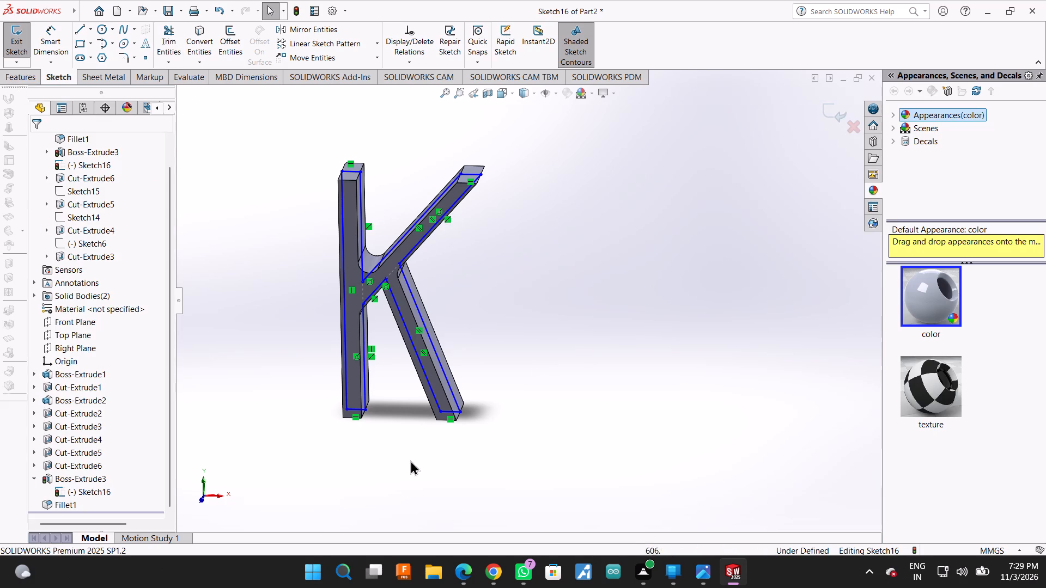
# Face the Front Plane squarely and stretch its display border sideways well past the K and down below the K's base.
pyautogui.click(80, 320)
pyautogui.click(135, 303)
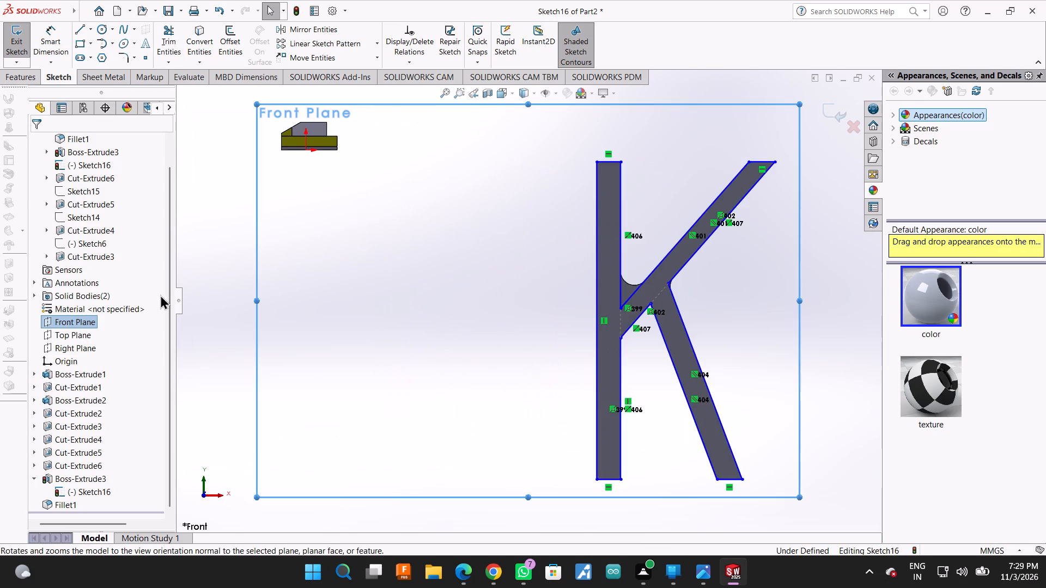
pyautogui.scroll(3, 676, 258)
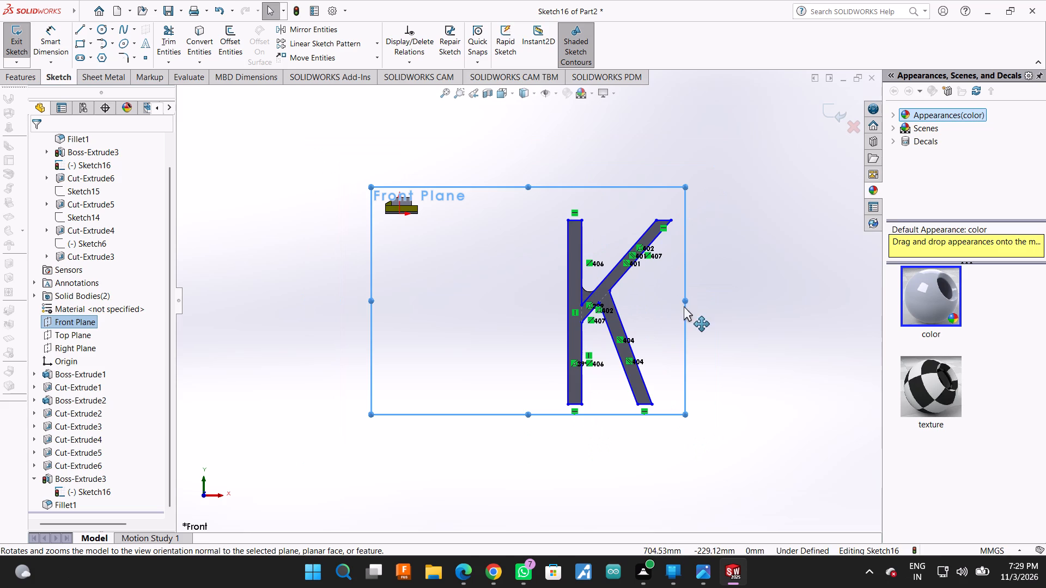
pyautogui.moveTo(684, 298); pyautogui.dragTo(1045, 324)
pyautogui.scroll(3, 740, 356)
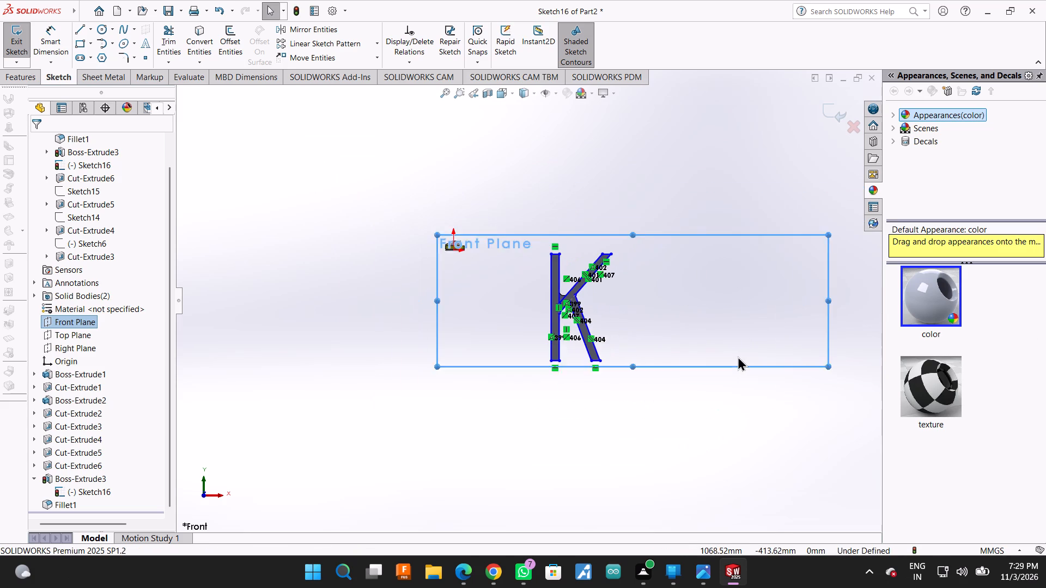
pyautogui.scroll(1, 738, 356)
pyautogui.moveTo(776, 299); pyautogui.dragTo(883, 302)
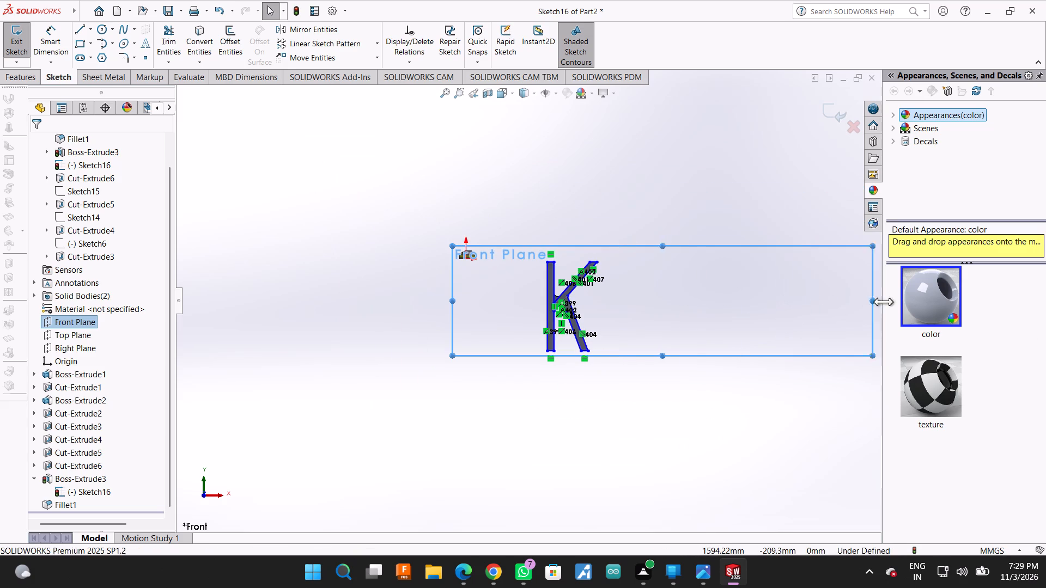
pyautogui.moveTo(883, 302); pyautogui.dragTo(933, 304)
pyautogui.scroll(-3, 618, 321)
pyautogui.scroll(6, 357, 303)
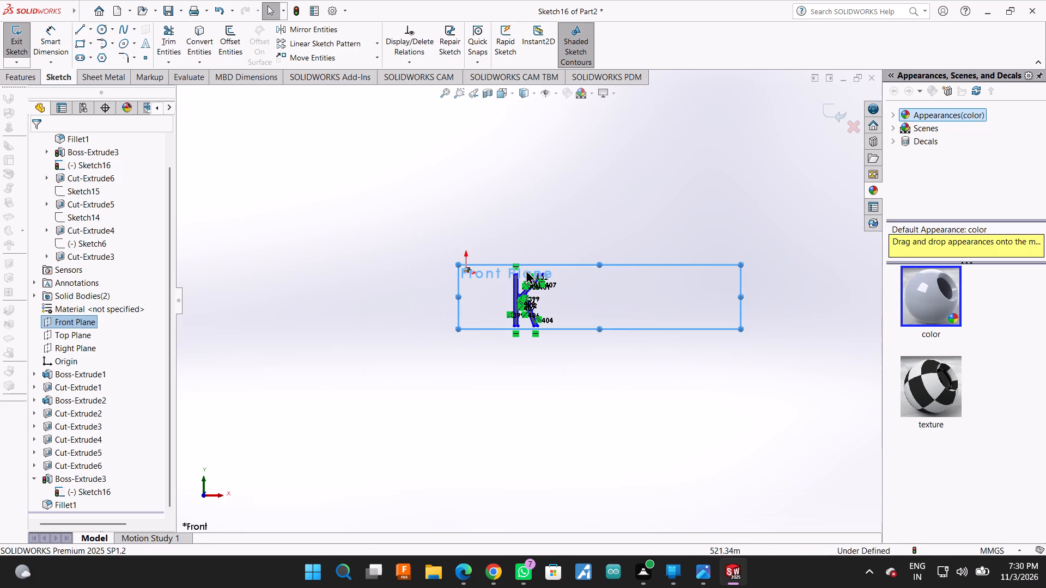
pyautogui.scroll(-2, 637, 278)
pyautogui.scroll(-3, 458, 301)
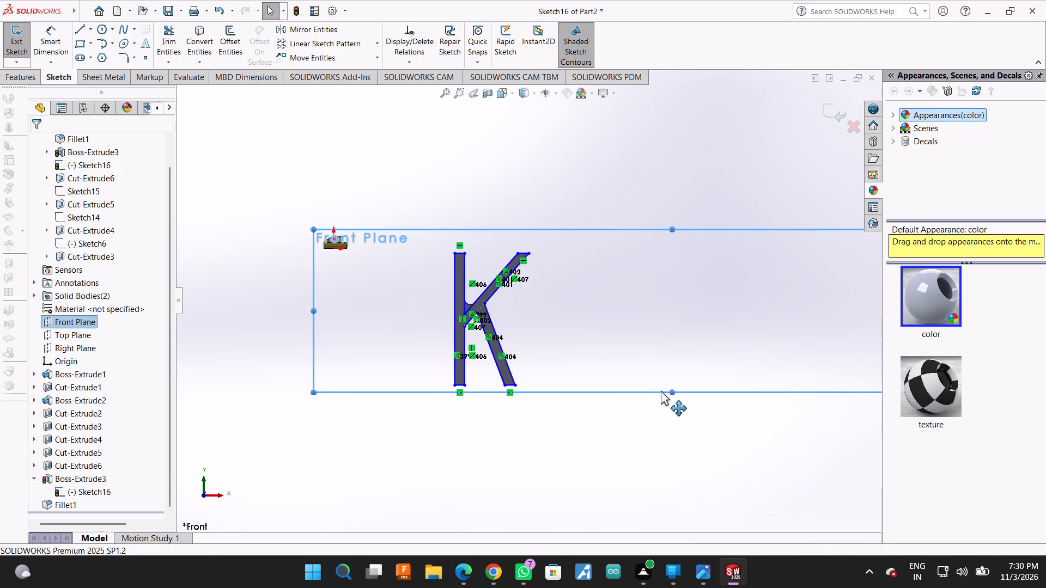
pyautogui.moveTo(668, 390); pyautogui.dragTo(682, 519)
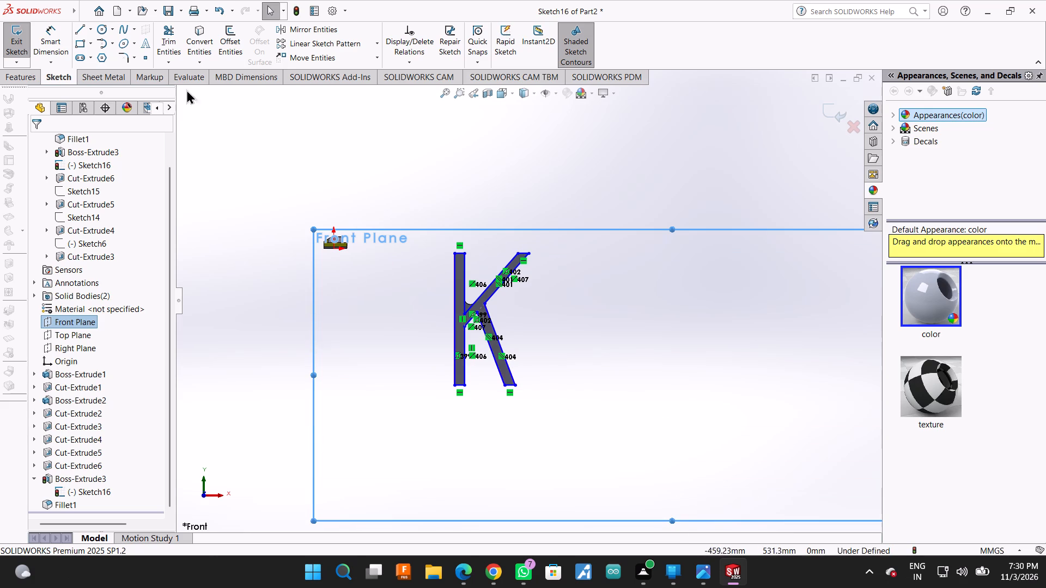
# Draw the E's stem beside the K as a corner rectangle about 46 mm wide and 456 mm tall, level with the K's top and base.
pyautogui.click(81, 42)
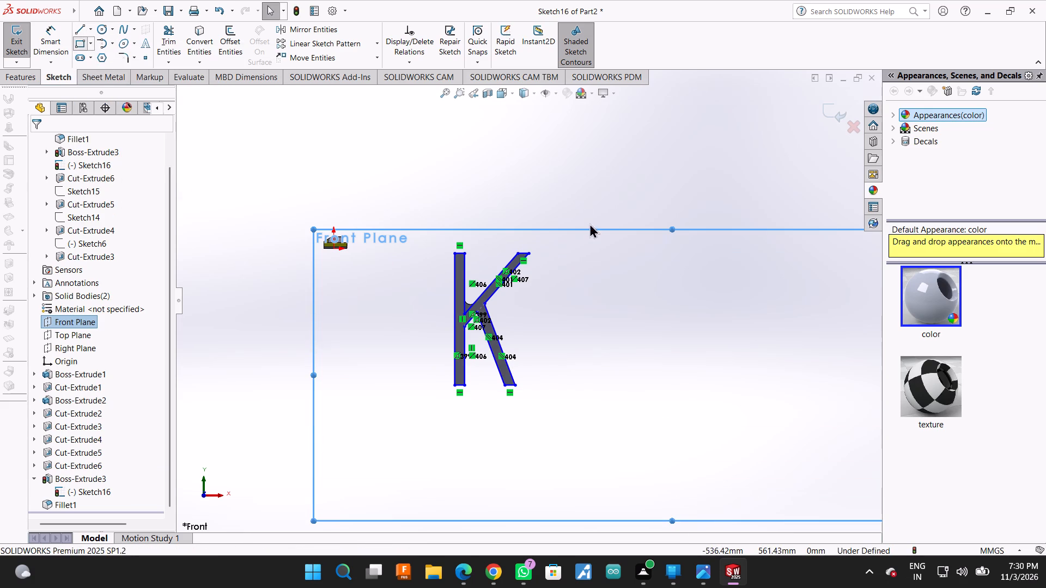
pyautogui.scroll(-5, 530, 264)
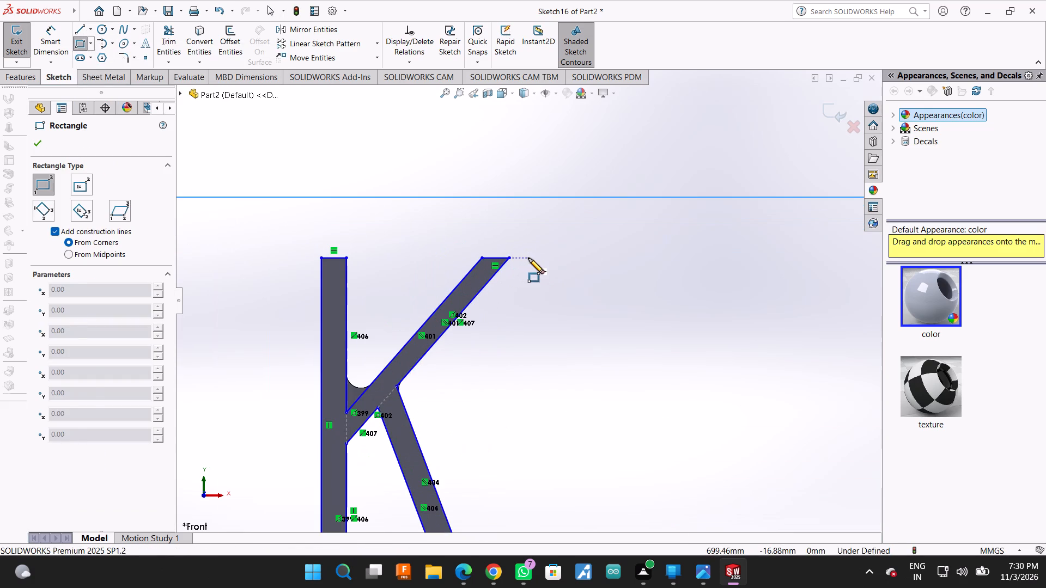
pyautogui.click(528, 258)
pyautogui.scroll(3, 568, 444)
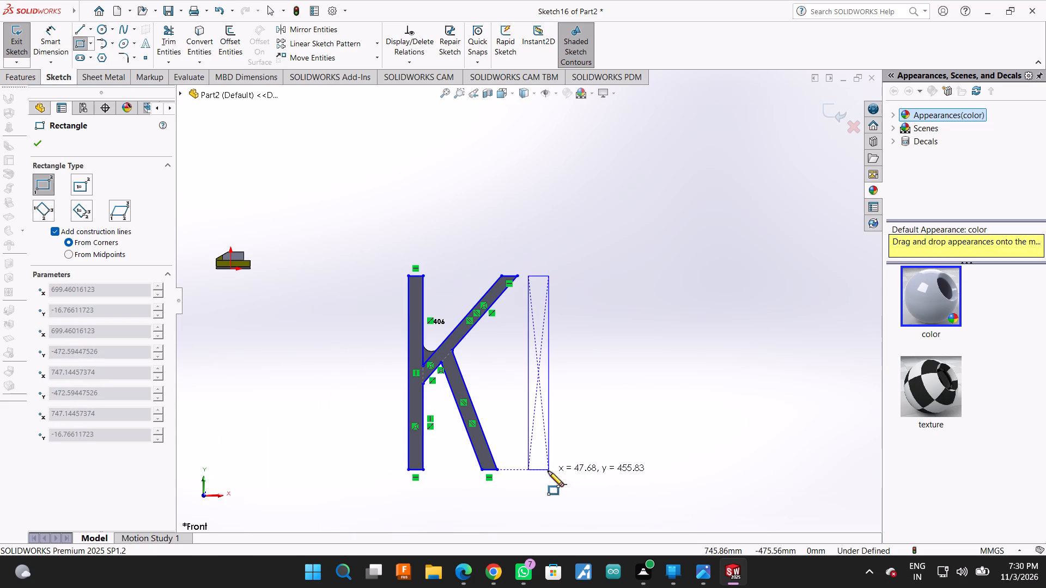
pyautogui.click(548, 471)
# Draw the E's top arm as a corner rectangle from the stem's upper inner corner, about 250 mm long and 36 mm deep.
pyautogui.click(550, 275)
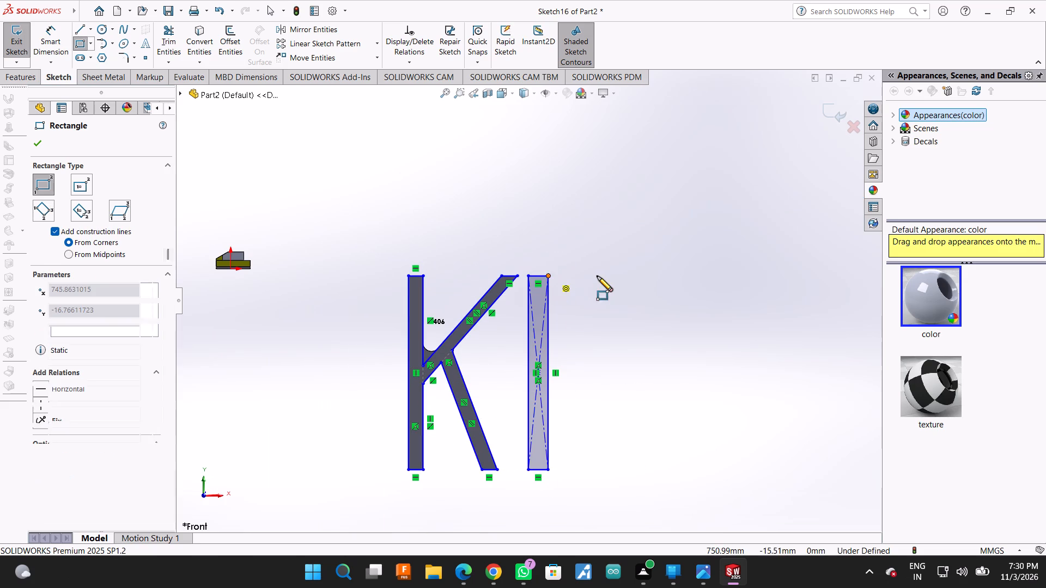
pyautogui.click(654, 291)
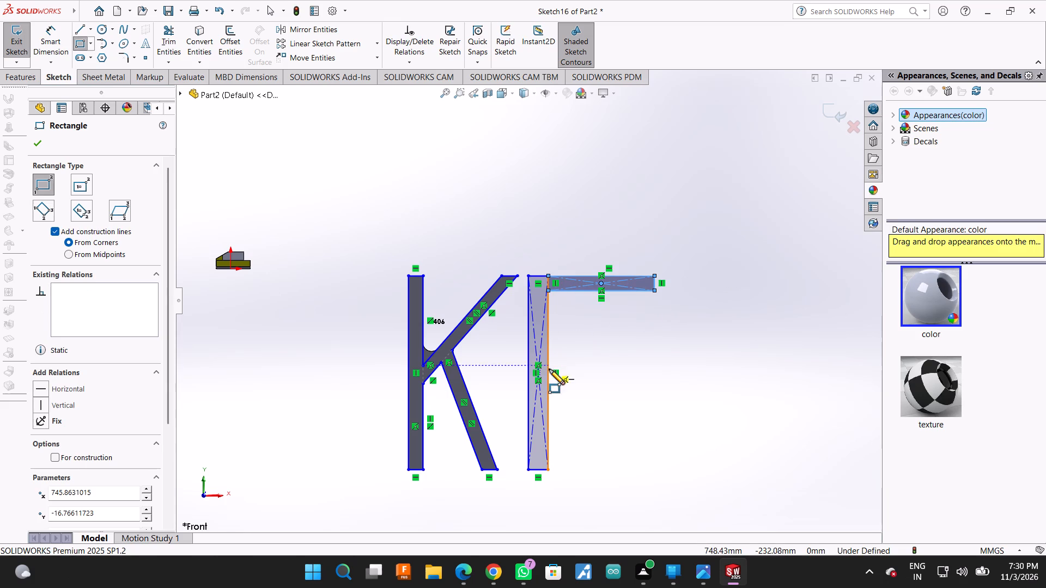
# Draw the E's middle arm as a corner rectangle off the stem's inner edge near mid-height, about 220 mm long and 33 mm deep.
pyautogui.scroll(-3, 551, 368)
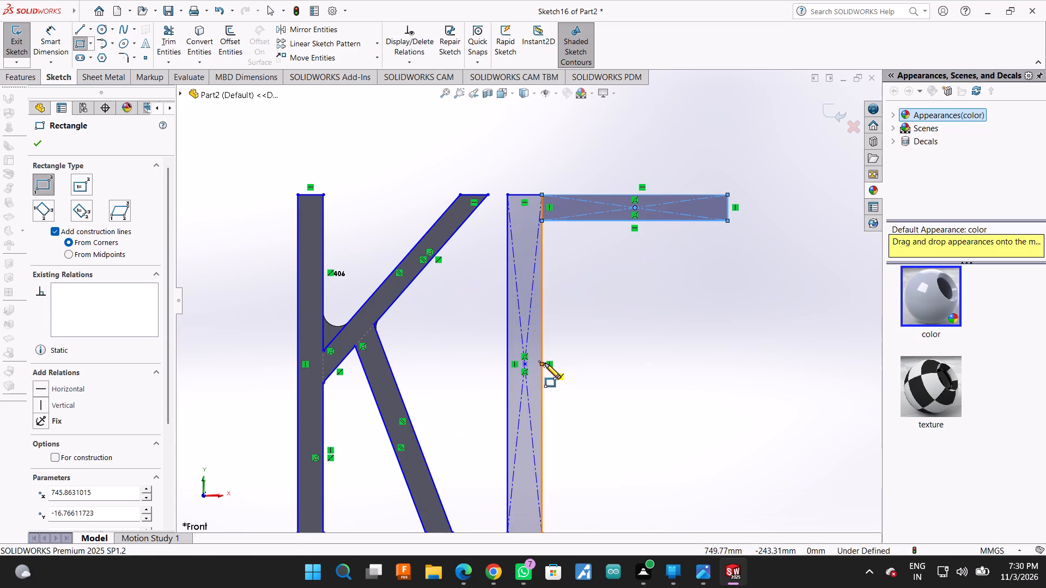
pyautogui.scroll(-5, 545, 363)
pyautogui.click(533, 326)
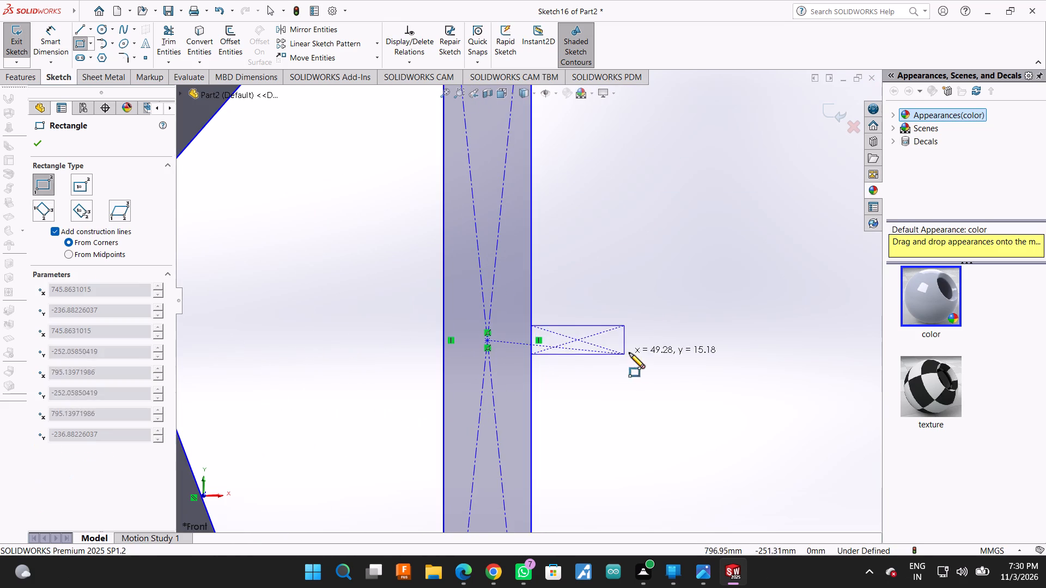
pyautogui.scroll(6, 691, 367)
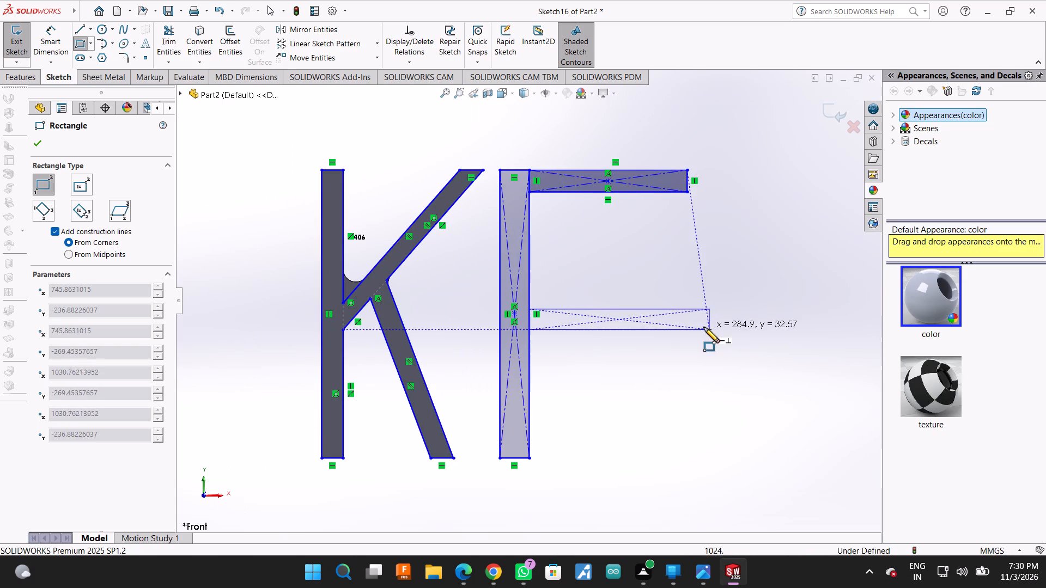
pyautogui.click(669, 330)
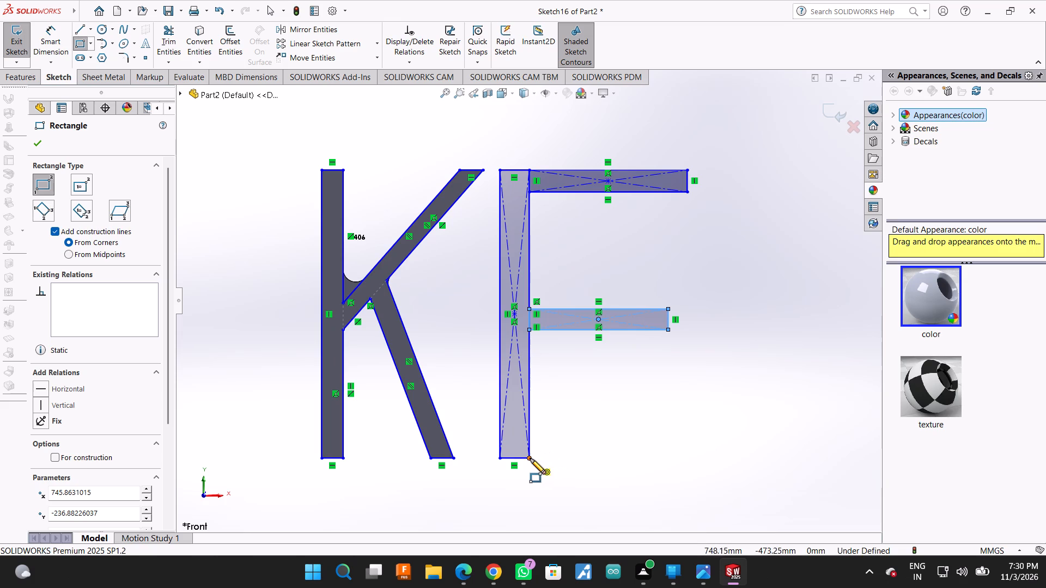
# Draw the E's bottom arm as a rectangle from the stem's lower inner corner, about 250 mm long and 33 mm deep, and finish the rectangle command.
pyautogui.click(530, 458)
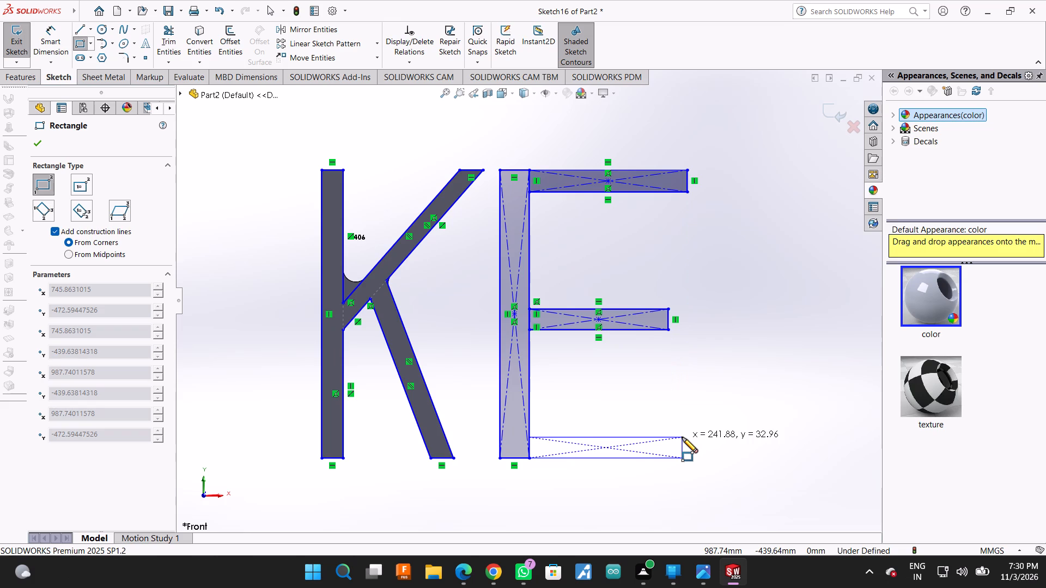
pyautogui.click(686, 437)
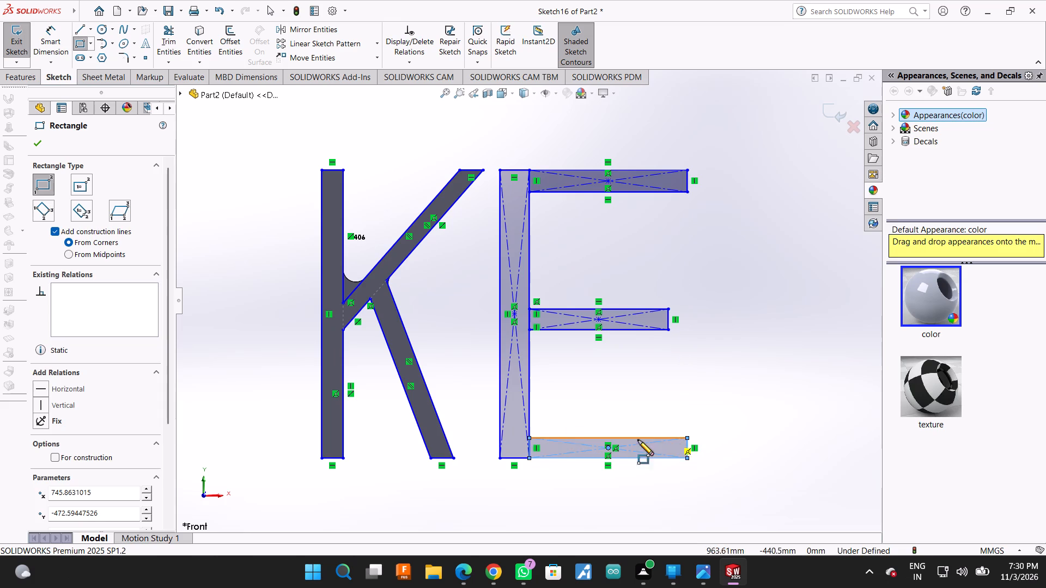
pyautogui.click(40, 140)
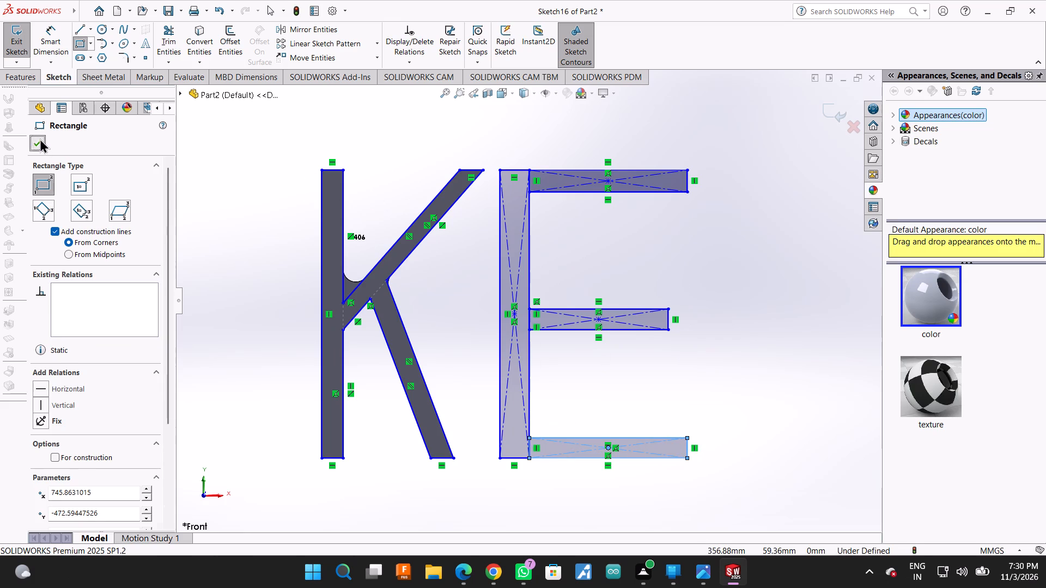
# Power-trim the inner edges where the top, middle and bottom arms meet the stem, merging the rectangles into one E outline.
pyautogui.click(156, 29)
pyautogui.scroll(-2, 514, 243)
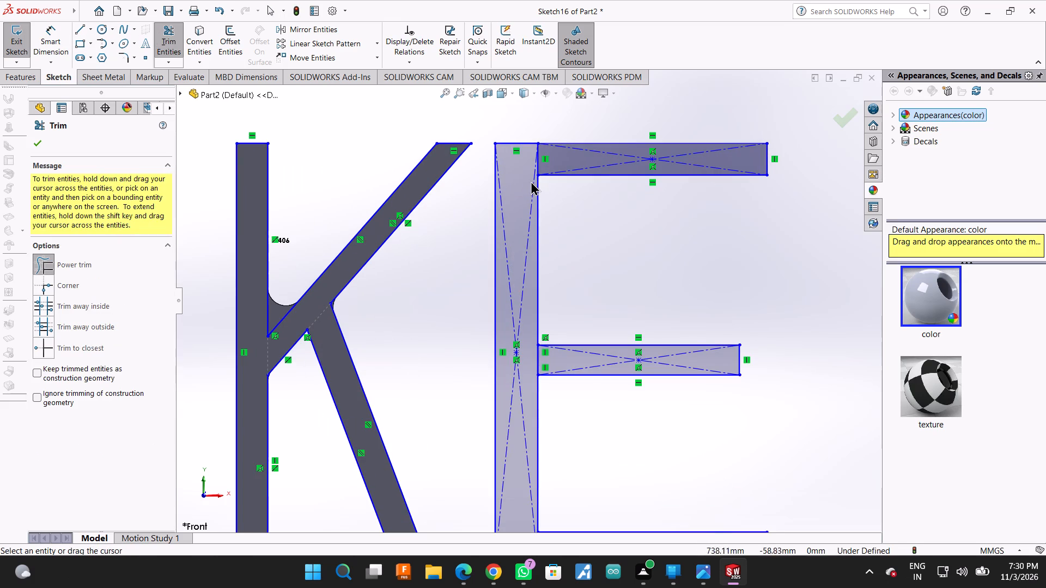
pyautogui.moveTo(522, 163); pyautogui.dragTo(549, 159)
pyautogui.moveTo(524, 349); pyautogui.dragTo(539, 351)
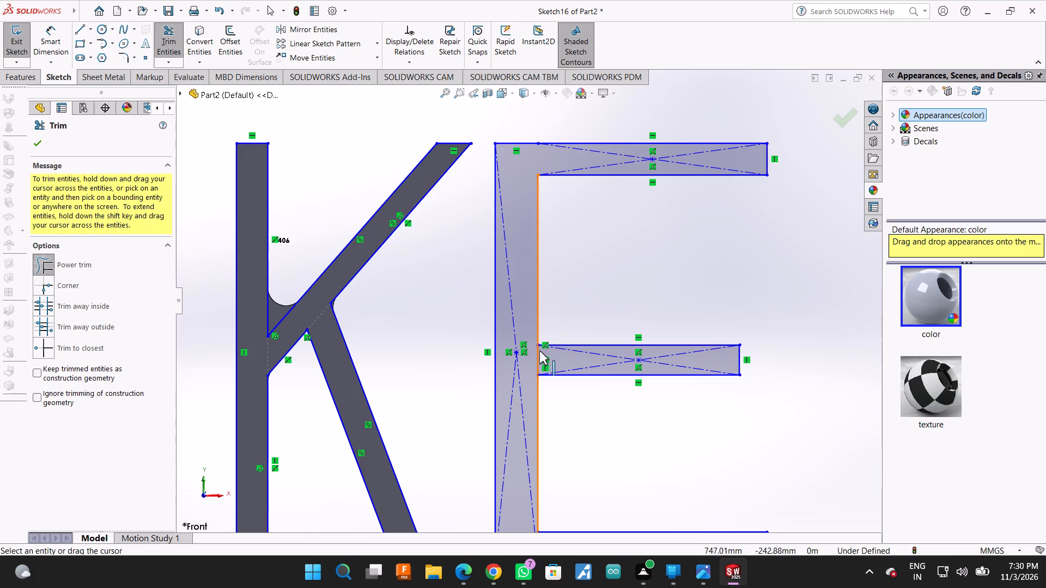
pyautogui.moveTo(539, 351); pyautogui.dragTo(541, 351)
pyautogui.moveTo(549, 358); pyautogui.dragTo(530, 366)
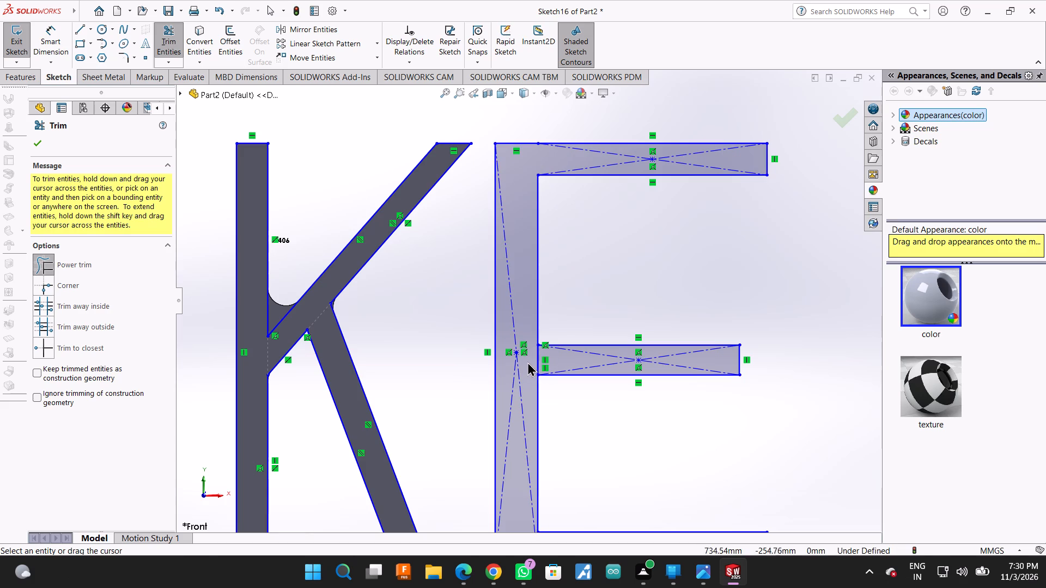
pyautogui.moveTo(527, 362); pyautogui.dragTo(556, 358)
pyautogui.scroll(3, 556, 358)
pyautogui.scroll(-5, 557, 408)
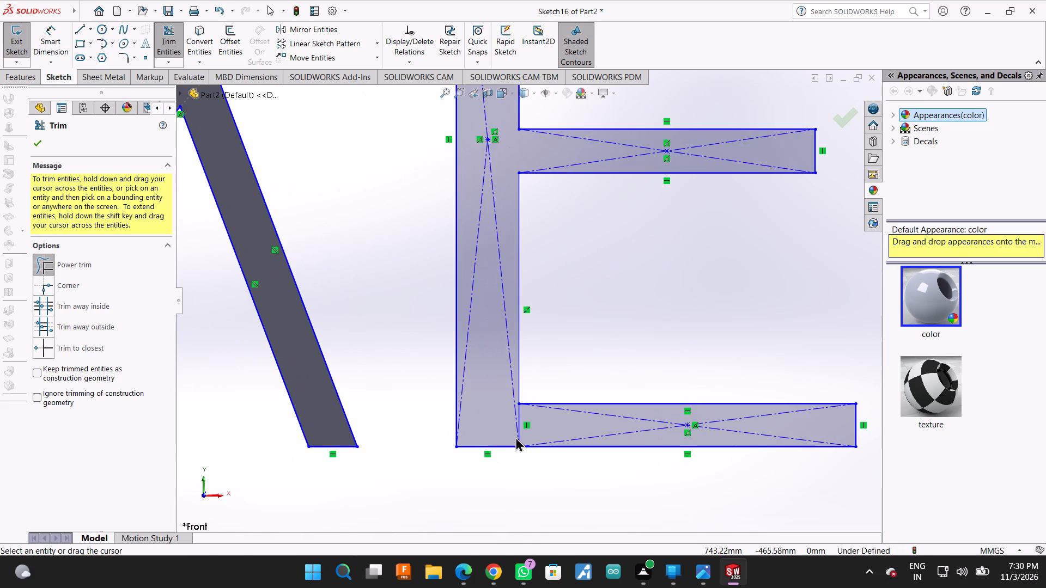
pyautogui.moveTo(504, 433); pyautogui.dragTo(537, 428)
pyautogui.scroll(7, 537, 428)
pyautogui.moveTo(667, 321); pyautogui.dragTo(662, 324, button='middle')
pyautogui.moveTo(656, 328); pyautogui.dragTo(618, 376, button='middle')
pyautogui.click(34, 141)
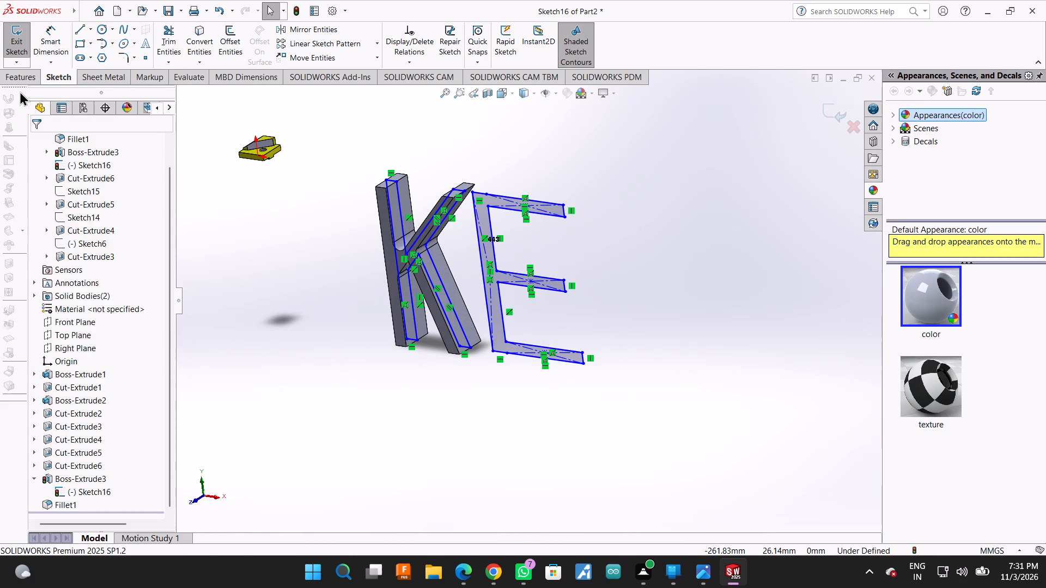
# Examine the trimmed E outline beside the K, checking its corners and arm junctions up close.
pyautogui.click(13, 77)
pyautogui.click(48, 76)
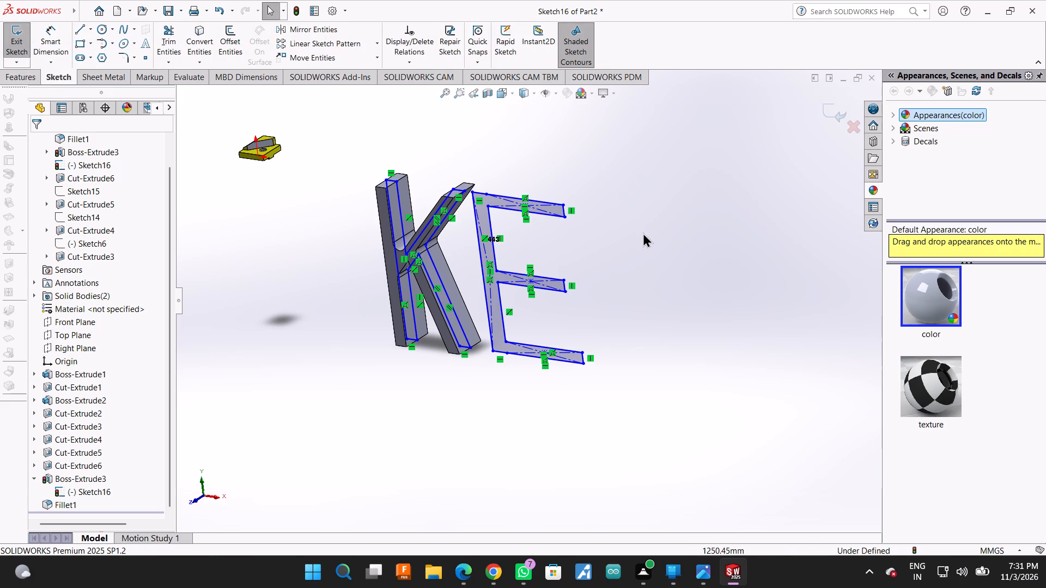
pyautogui.scroll(1, 546, 290)
pyautogui.scroll(-5, 510, 254)
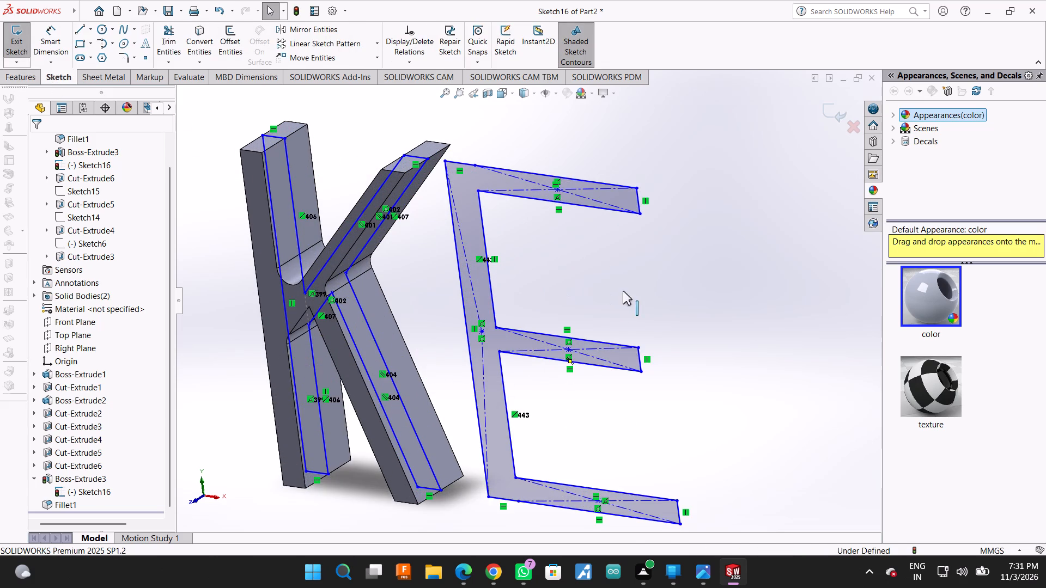
pyautogui.moveTo(624, 291); pyautogui.dragTo(664, 259, button='middle')
pyautogui.moveTo(786, 313); pyautogui.dragTo(776, 296, button='middle')
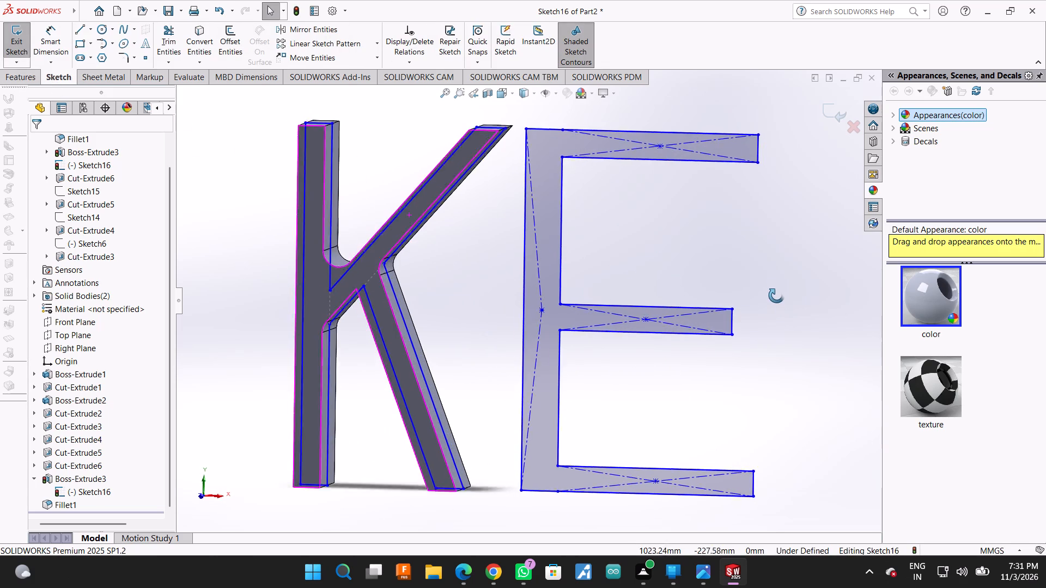
pyautogui.moveTo(776, 296); pyautogui.dragTo(773, 286, button='middle')
pyautogui.scroll(-5, 725, 311)
pyautogui.scroll(3, 704, 318)
pyautogui.scroll(2, 477, 331)
pyautogui.scroll(-3, 431, 335)
pyautogui.scroll(4, 441, 446)
pyautogui.scroll(-4, 478, 442)
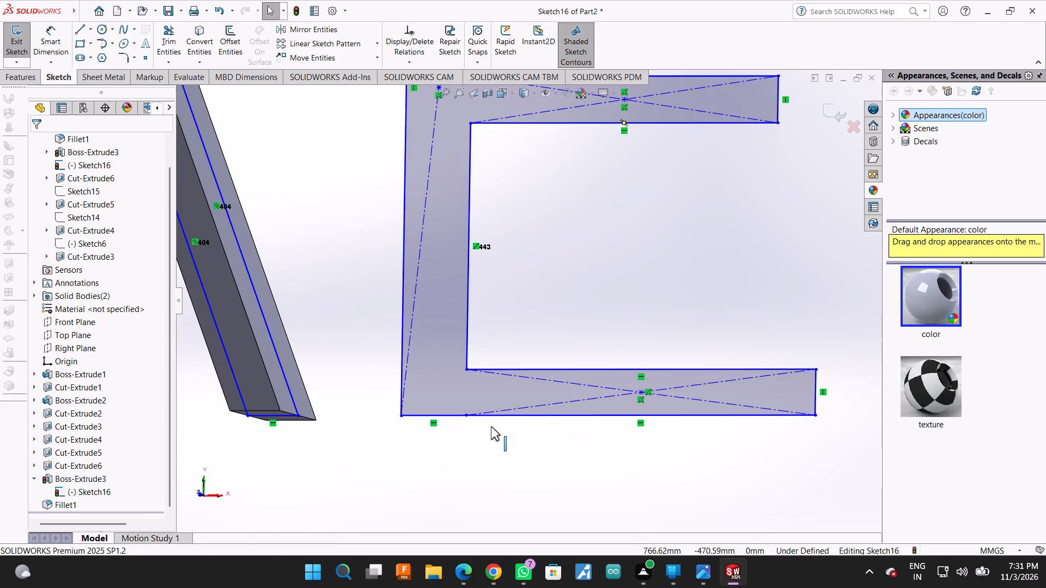
# Power-trim the construction diagonals out of the E's bottom arm and the lower part of its stem.
pyautogui.click(172, 27)
pyautogui.scroll(-3, 493, 318)
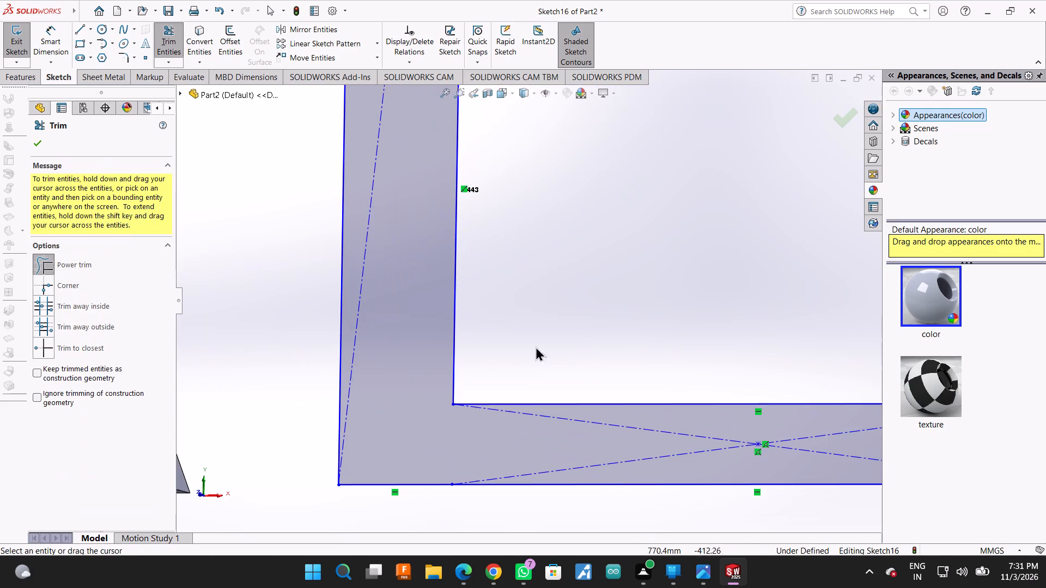
pyautogui.moveTo(735, 423); pyautogui.dragTo(794, 455)
pyautogui.moveTo(744, 425); pyautogui.dragTo(744, 436)
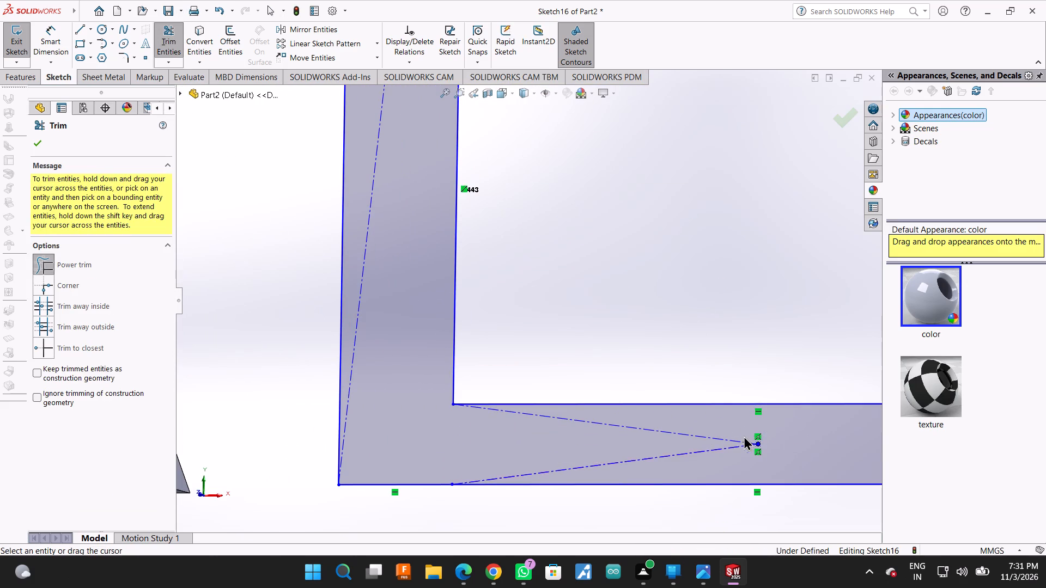
pyautogui.moveTo(744, 436); pyautogui.dragTo(744, 450)
pyautogui.moveTo(382, 333); pyautogui.dragTo(359, 262)
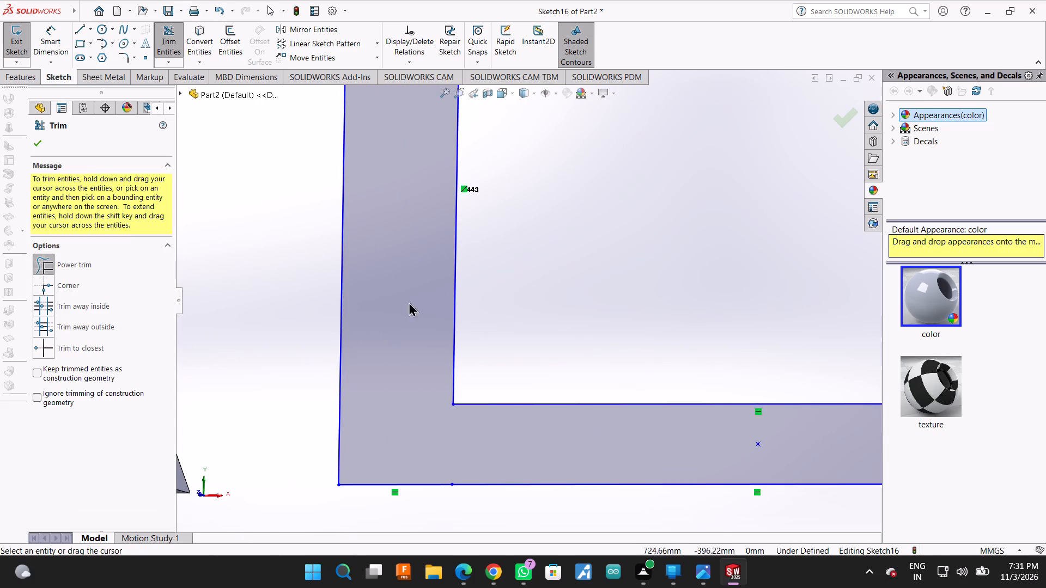
# Power-trim the construction diagonals out of the E's middle arm and the upper part of its stem.
pyautogui.scroll(6, 428, 326)
pyautogui.scroll(-4, 570, 151)
pyautogui.moveTo(614, 196); pyautogui.dragTo(565, 203)
pyautogui.scroll(2, 490, 269)
pyautogui.scroll(-2, 471, 198)
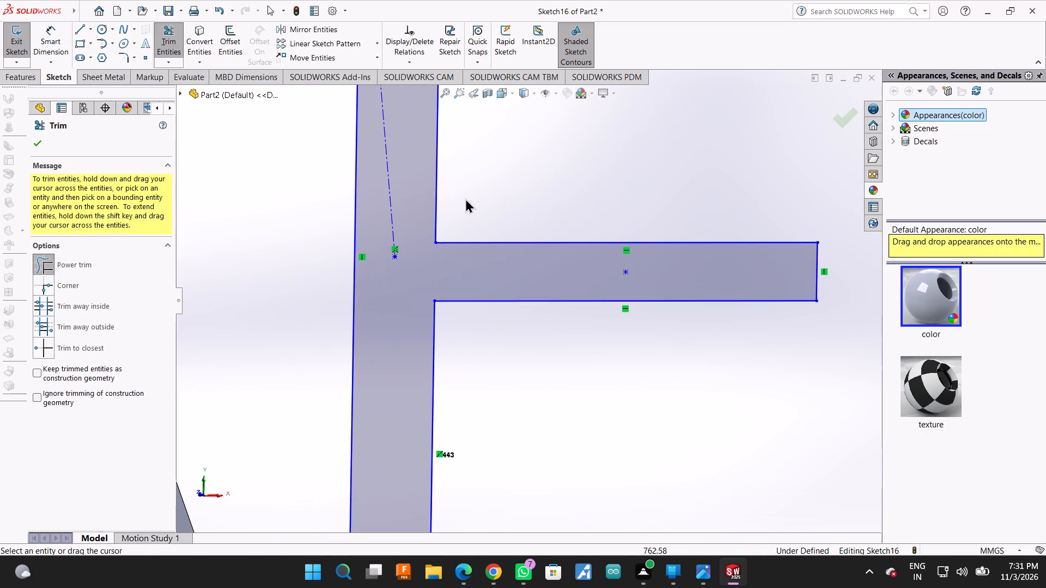
pyautogui.moveTo(411, 165); pyautogui.dragTo(380, 201)
pyautogui.scroll(10, 506, 547)
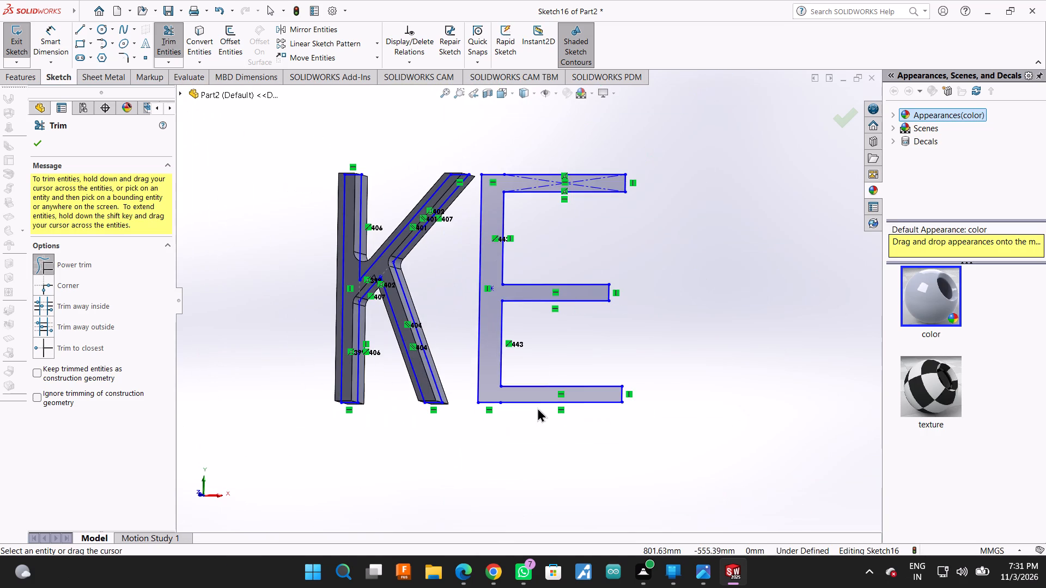
# Power-trim the crossing construction diagonals out of the E's top arm and finish the trim.
pyautogui.scroll(-4, 538, 324)
pyautogui.scroll(4, 582, 252)
pyautogui.scroll(-8, 587, 182)
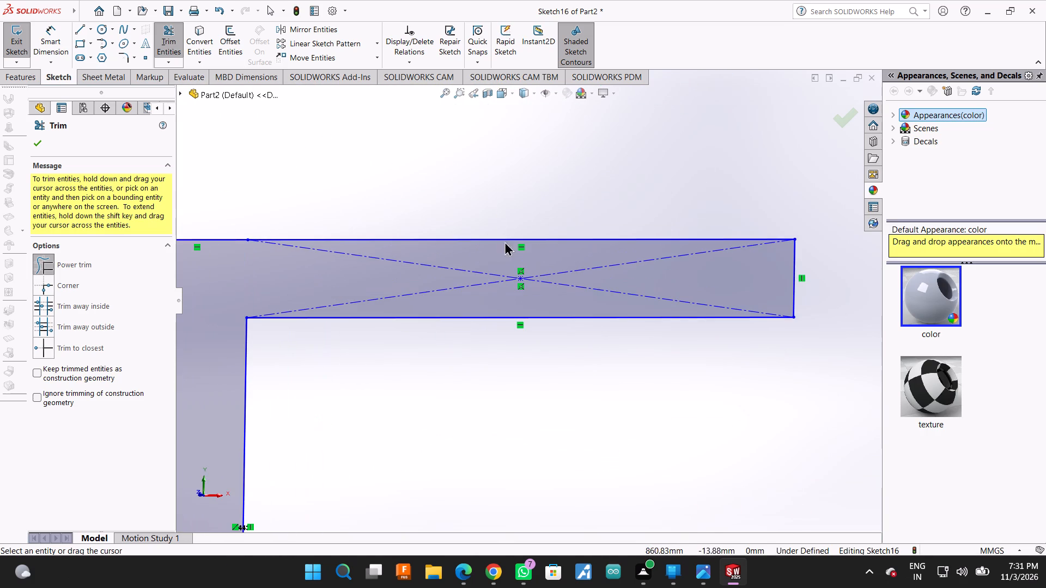
pyautogui.moveTo(526, 258); pyautogui.dragTo(496, 264)
pyautogui.scroll(1, 615, 320)
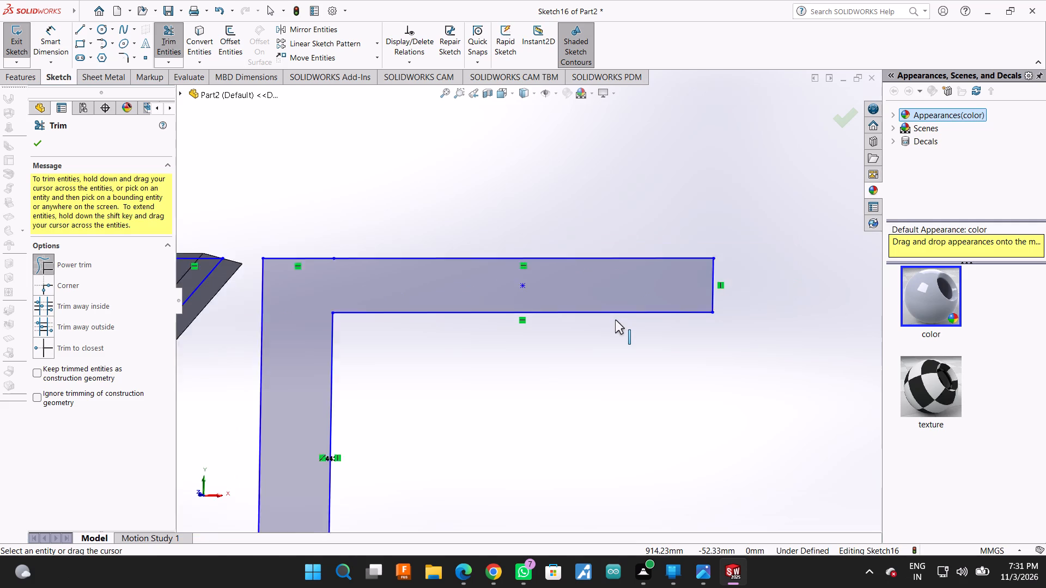
pyautogui.scroll(9, 615, 320)
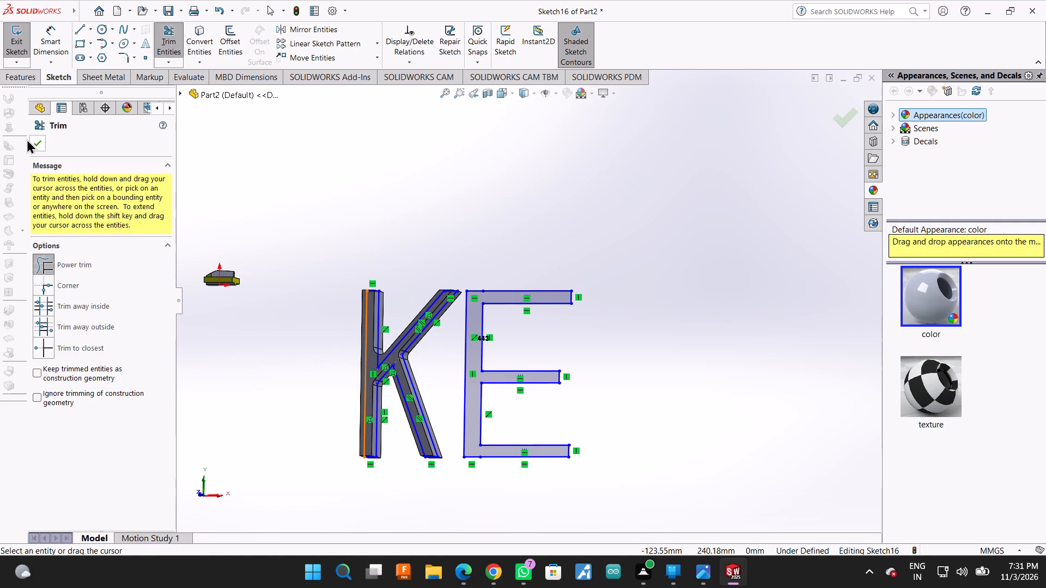
pyautogui.click(35, 142)
pyautogui.click(23, 81)
pyautogui.click(629, 181)
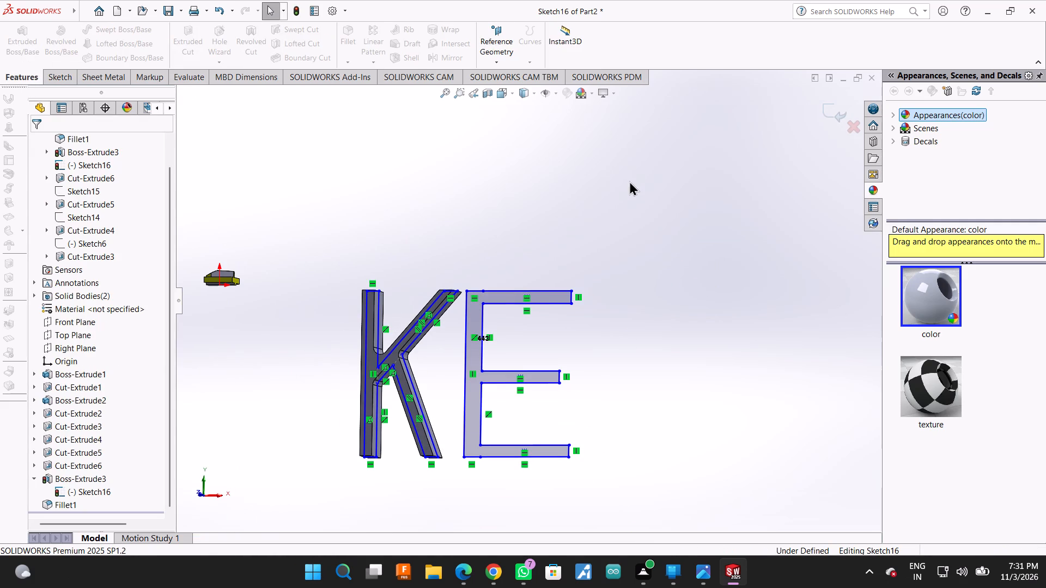
# Remove the whole E outline beside the K with Power trim, sweeping across its stem and all three arms.
pyautogui.click(54, 73)
pyautogui.click(163, 28)
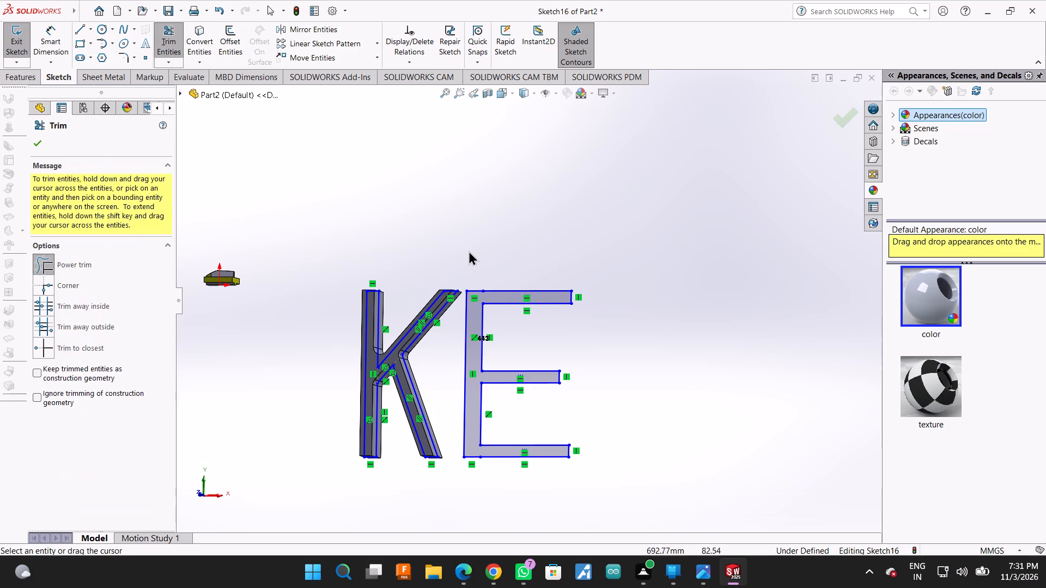
pyautogui.moveTo(476, 250); pyautogui.dragTo(501, 396)
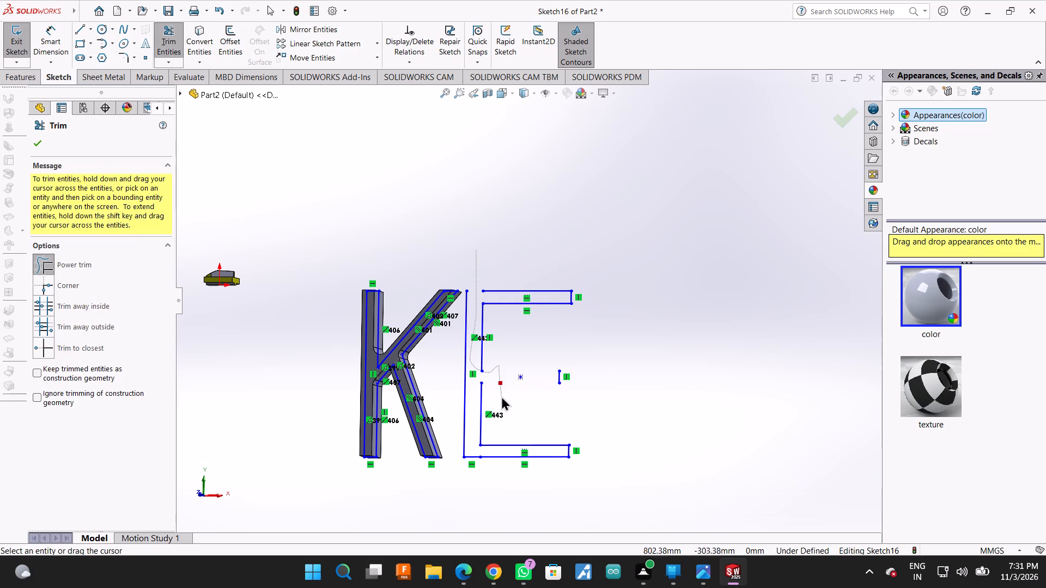
pyautogui.moveTo(501, 396); pyautogui.dragTo(576, 304)
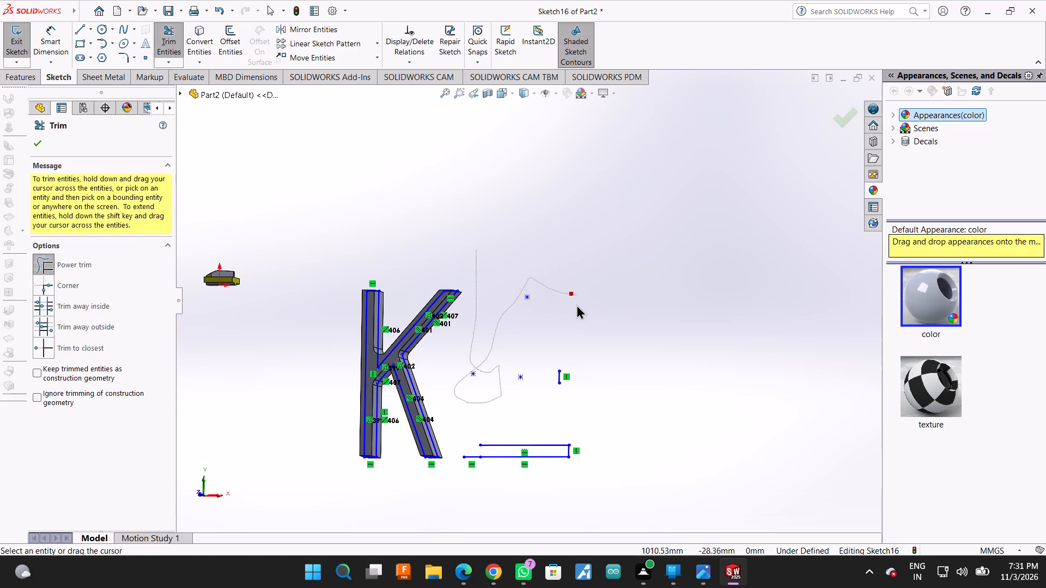
pyautogui.moveTo(576, 304); pyautogui.dragTo(543, 423)
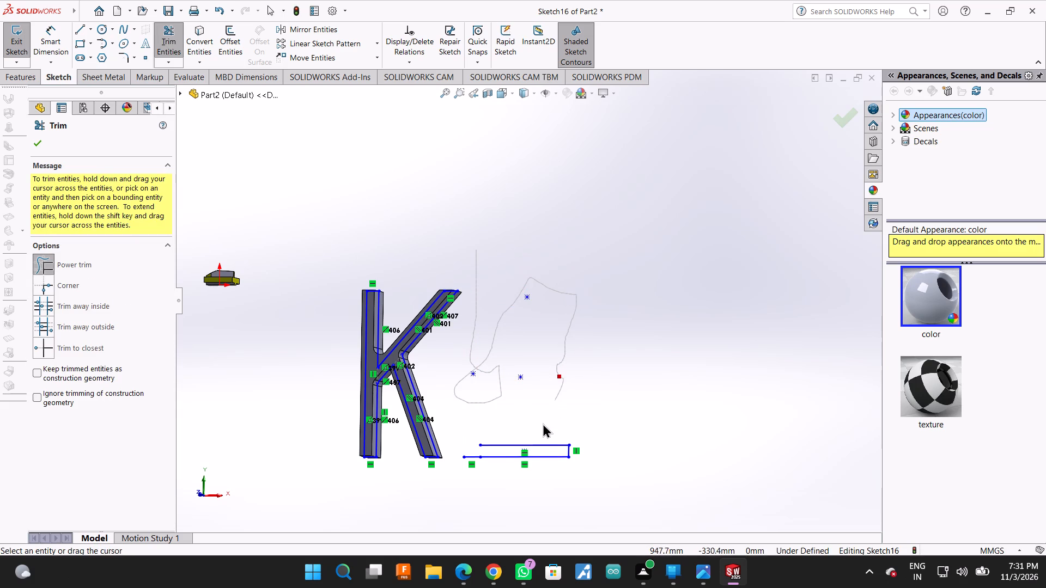
pyautogui.moveTo(543, 423); pyautogui.dragTo(475, 442)
pyautogui.click(31, 146)
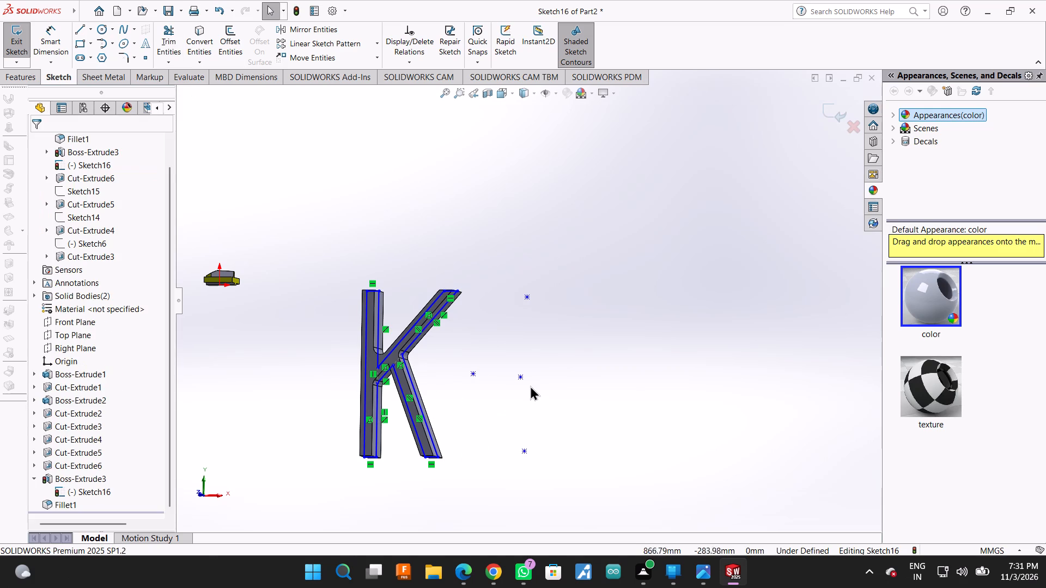
# Collapse the feature history and orient the view normal to the Front Plane, with the K and the area beside it in view.
pyautogui.moveTo(507, 390); pyautogui.dragTo(525, 402, button='middle')
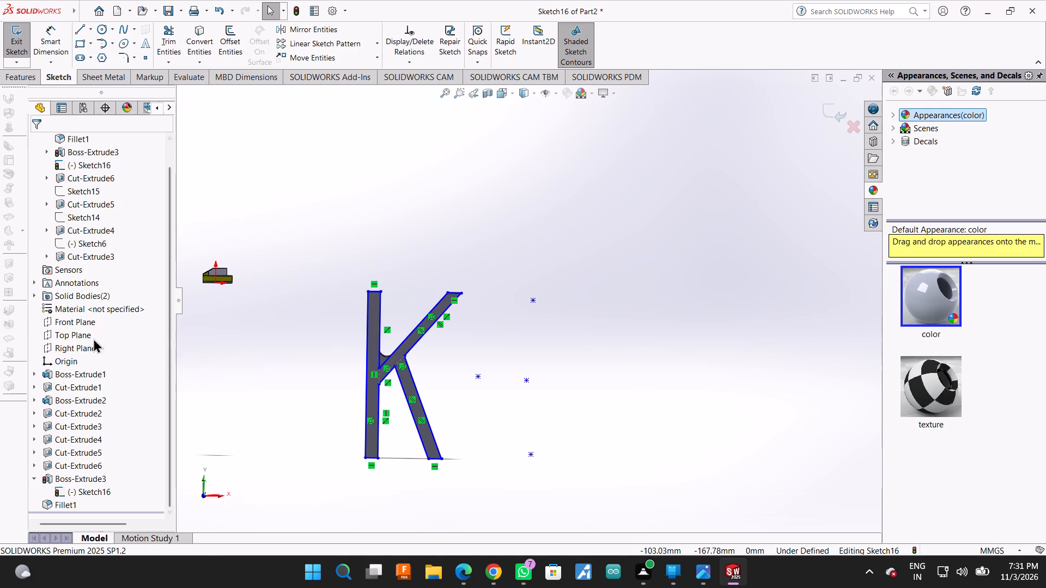
pyautogui.scroll(-2, 74, 448)
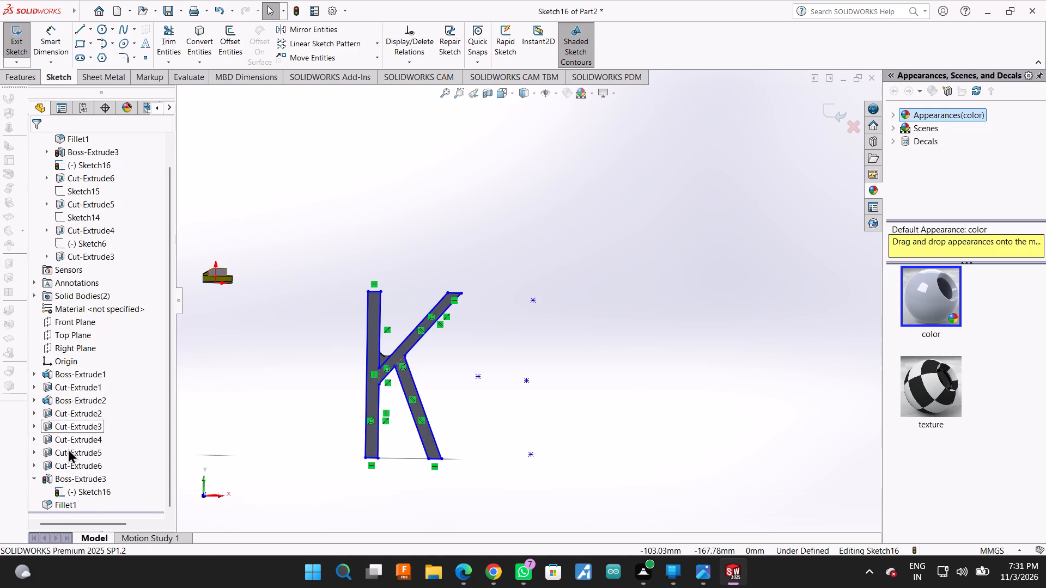
pyautogui.scroll(1, 508, 384)
pyautogui.moveTo(530, 377); pyautogui.dragTo(517, 389, button='middle')
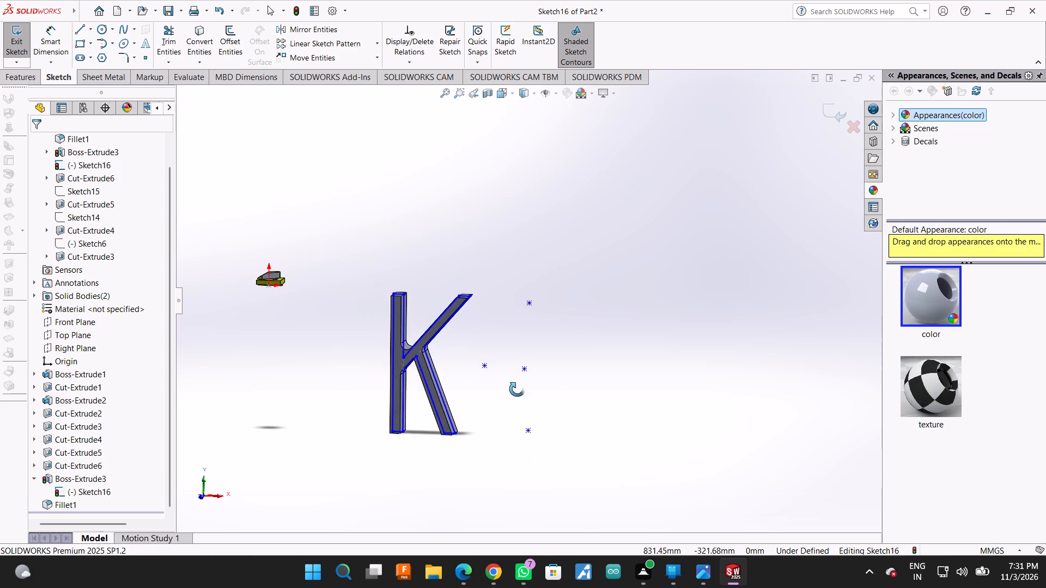
pyautogui.moveTo(517, 389); pyautogui.dragTo(525, 389, button='middle')
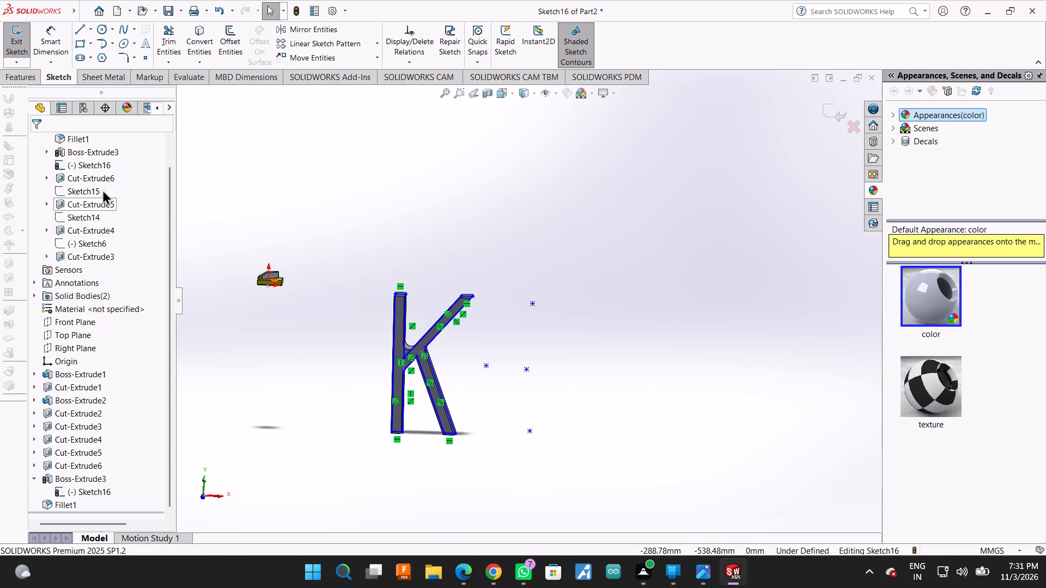
pyautogui.scroll(9, 101, 186)
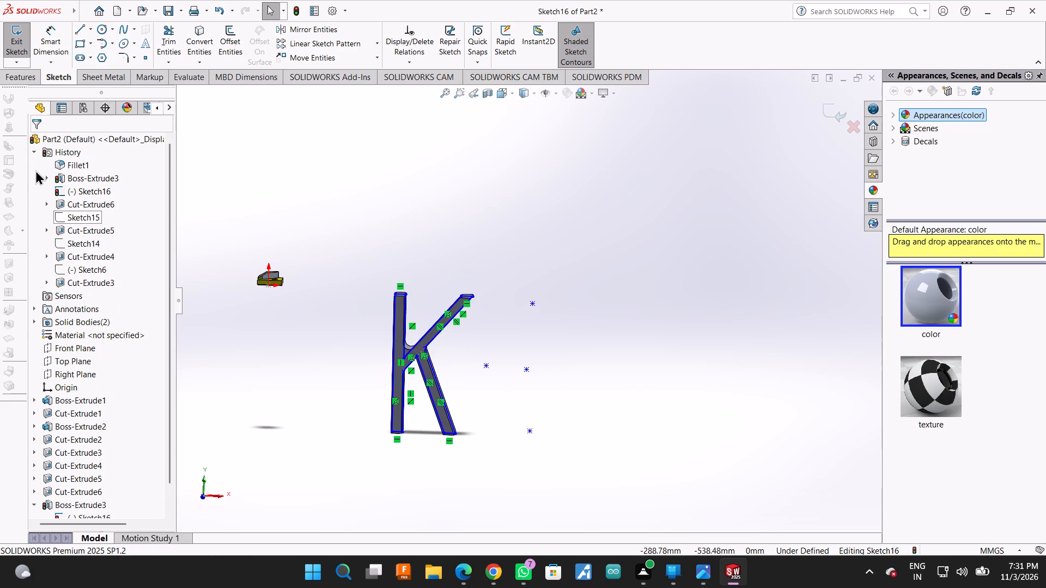
pyautogui.click(34, 152)
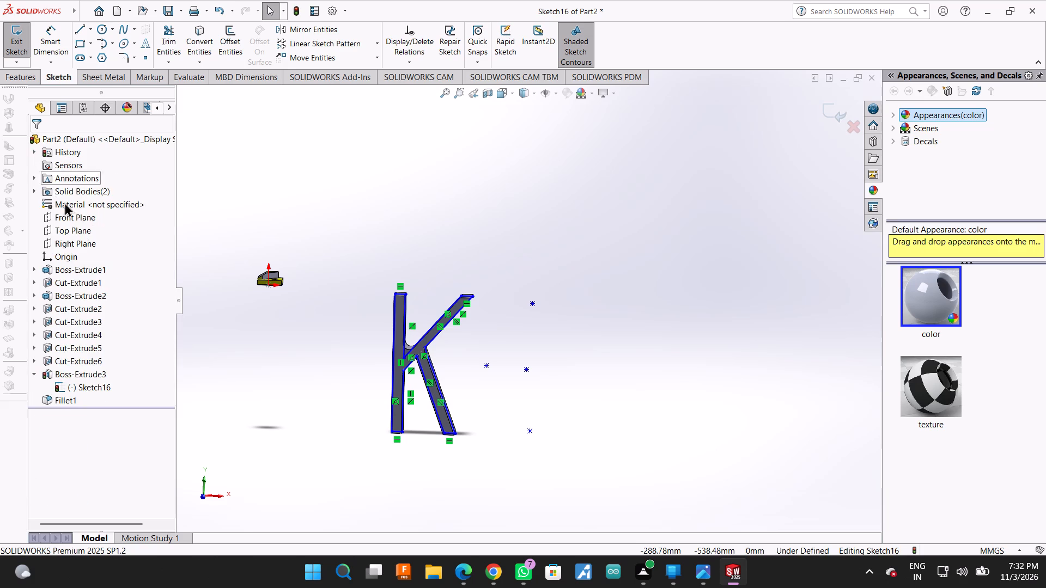
pyautogui.click(86, 218)
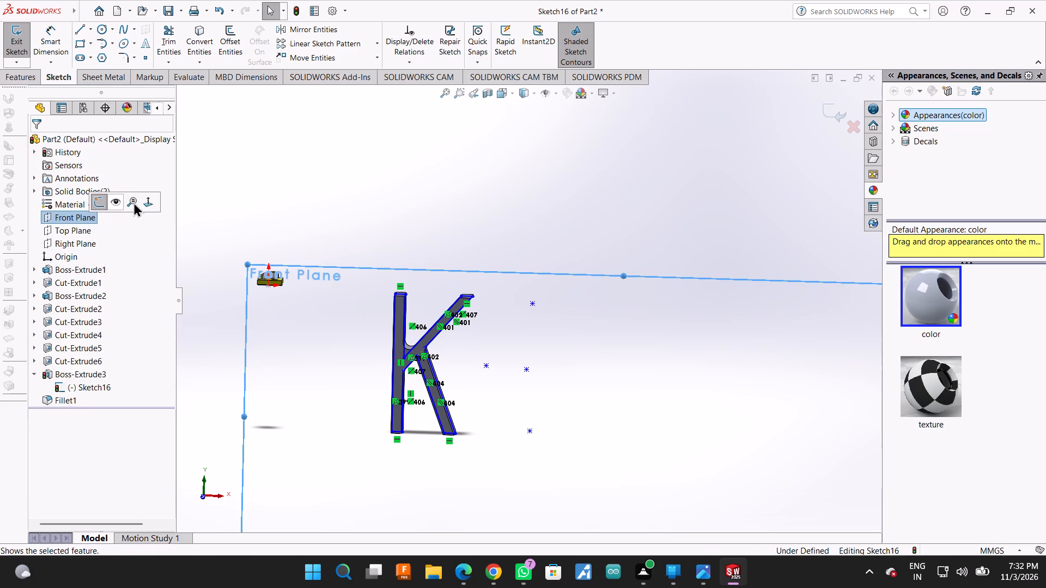
pyautogui.click(151, 200)
pyautogui.scroll(3, 375, 307)
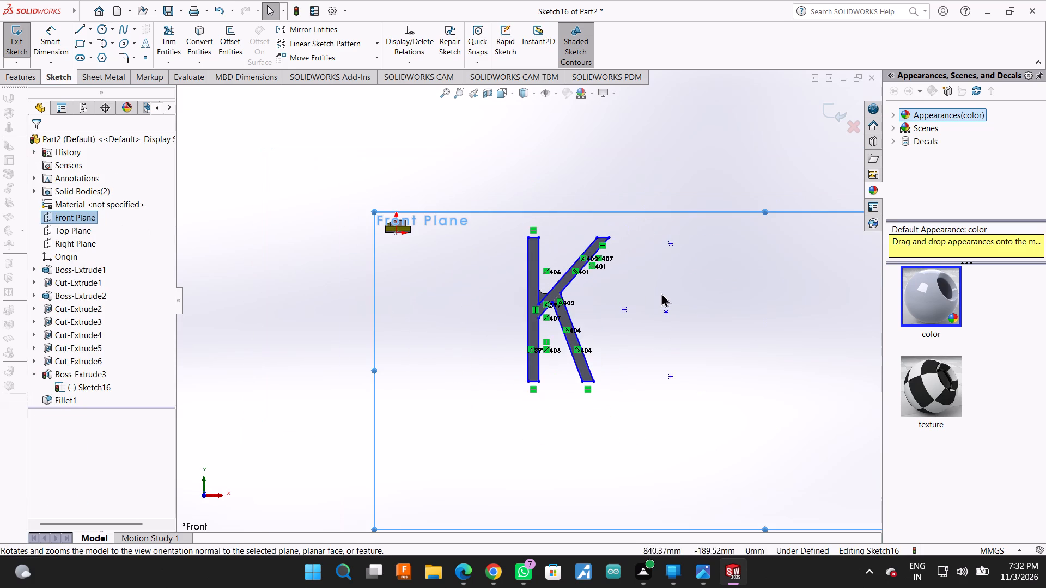
pyautogui.scroll(2, 605, 299)
pyautogui.scroll(-2, 630, 287)
# Draw the E's stem beside the K with lines as a closed upright rectangle about 53 mm wide and 456 mm tall.
pyautogui.click(78, 24)
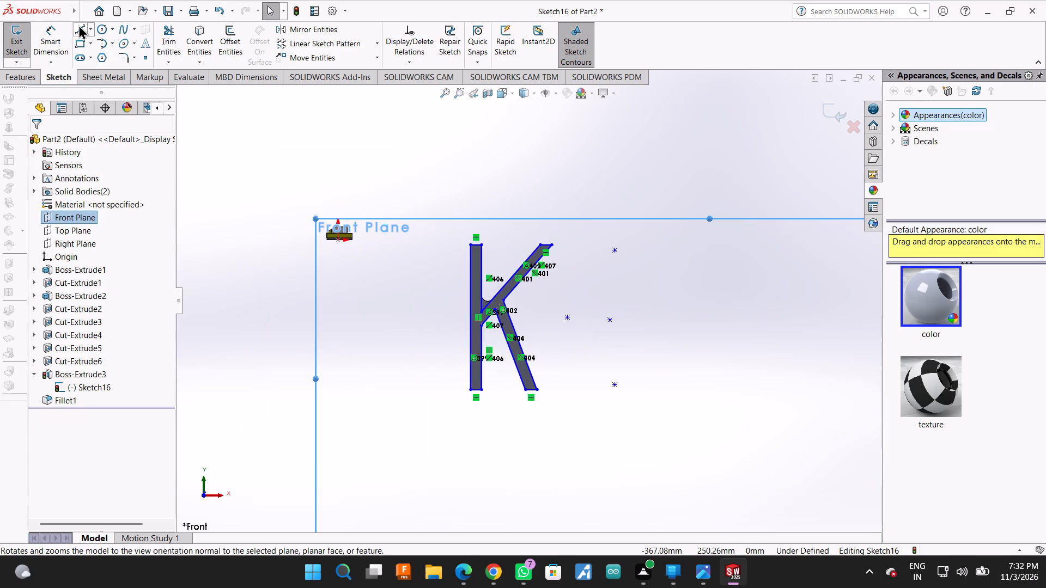
pyautogui.click(564, 244)
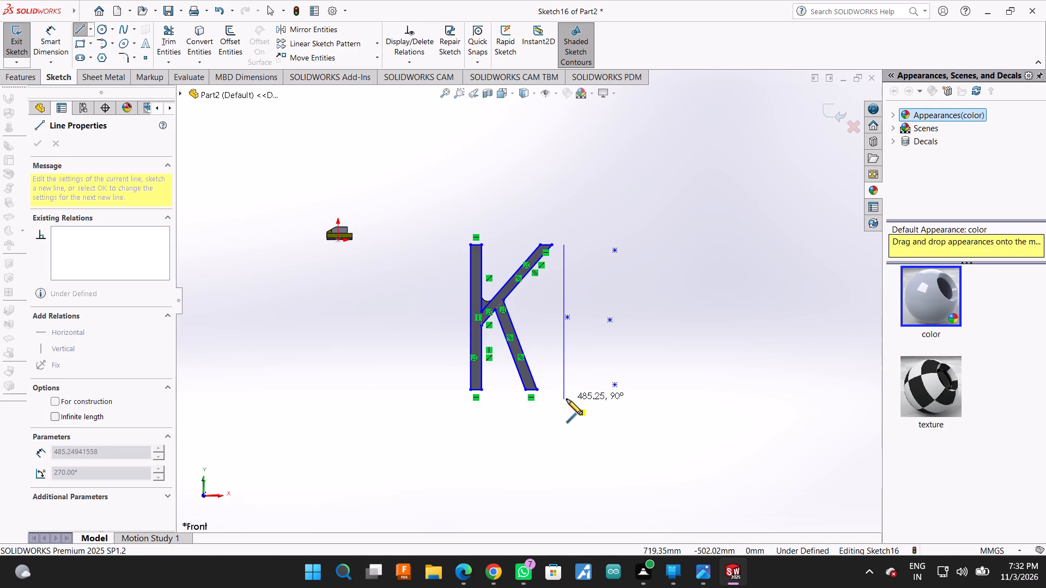
pyautogui.click(562, 388)
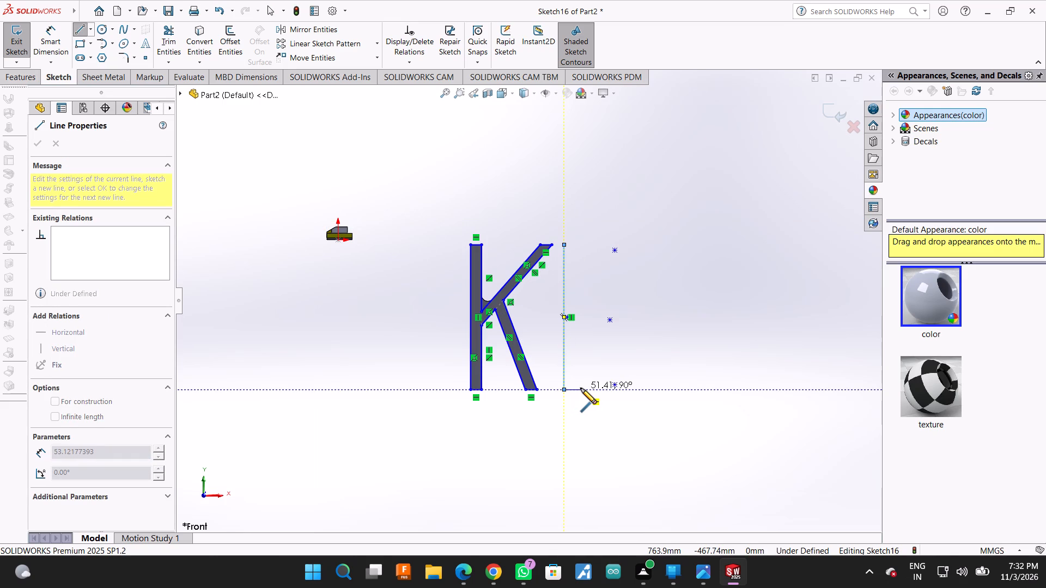
pyautogui.click(581, 388)
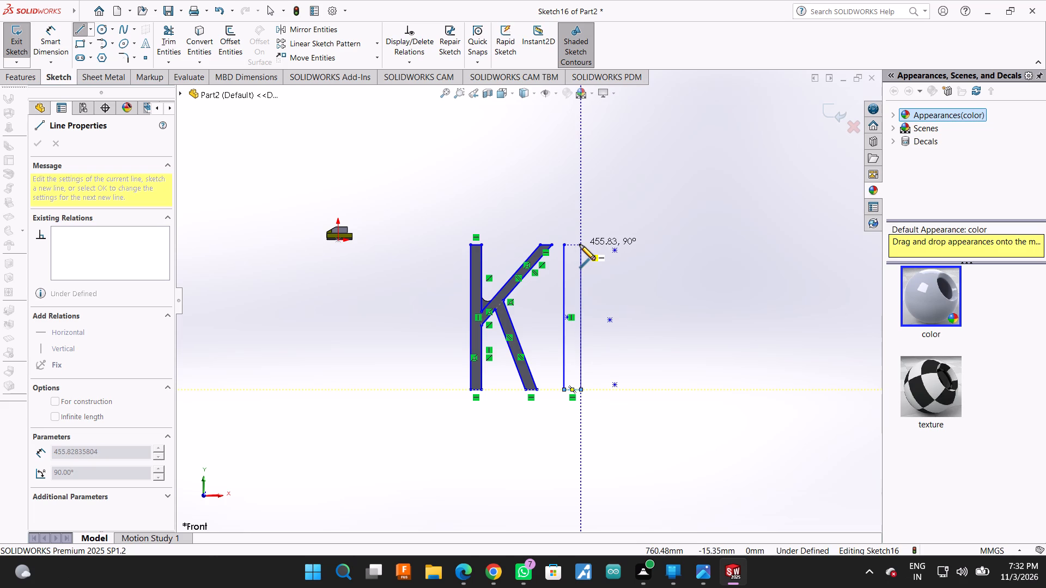
pyautogui.click(580, 244)
pyautogui.click(564, 247)
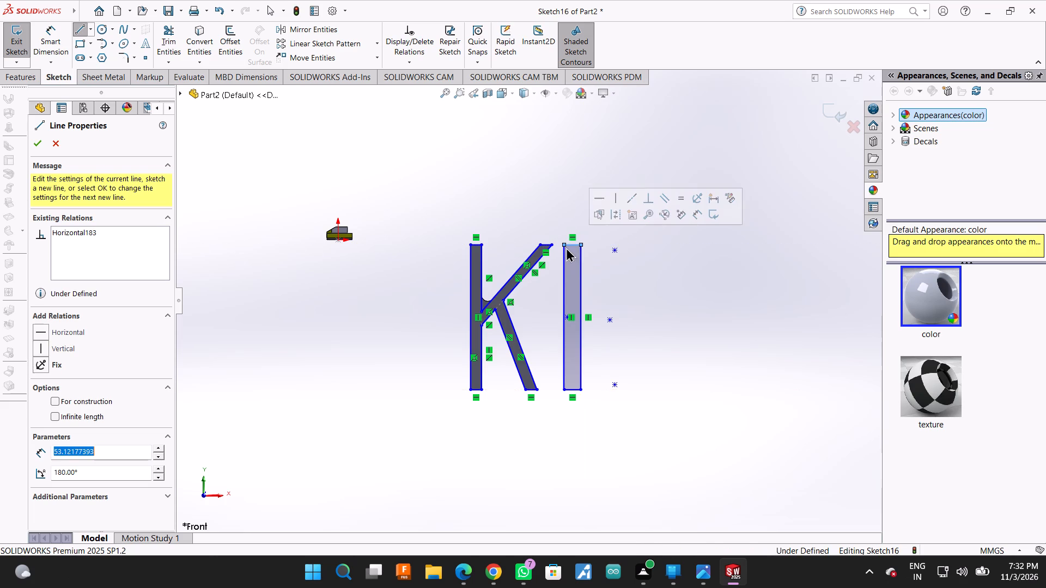
# Draw the E's top arm with lines from the stem's upper inner corner, about 267 mm long, ending back on the stem.
pyautogui.click(582, 242)
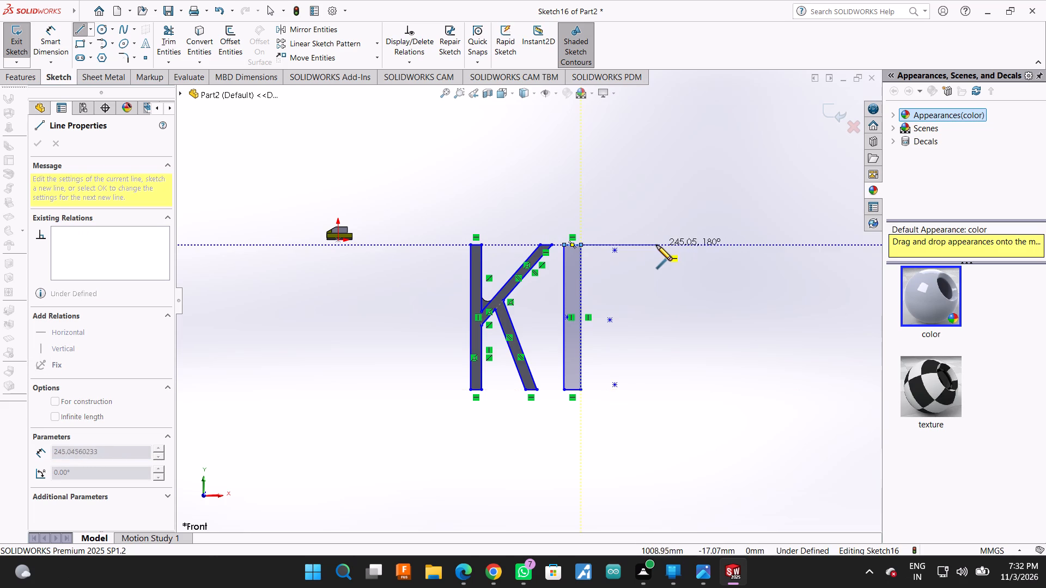
pyautogui.click(666, 247)
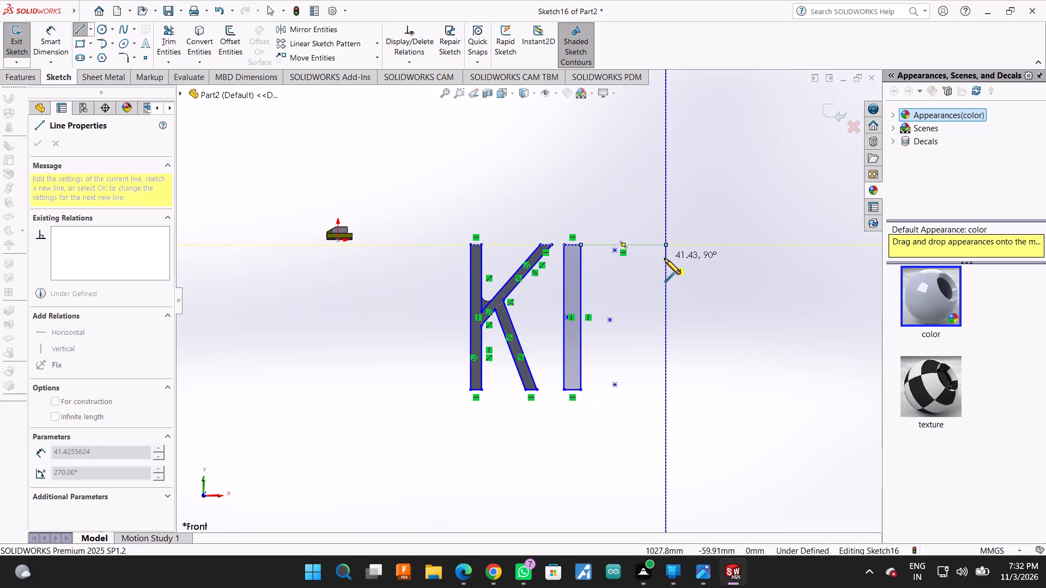
pyautogui.click(665, 262)
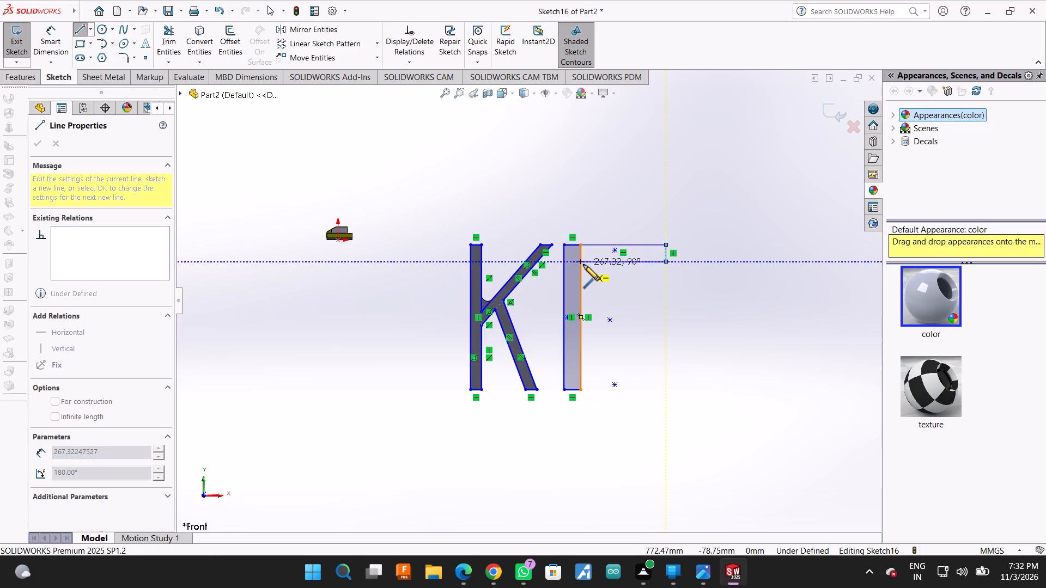
pyautogui.click(583, 265)
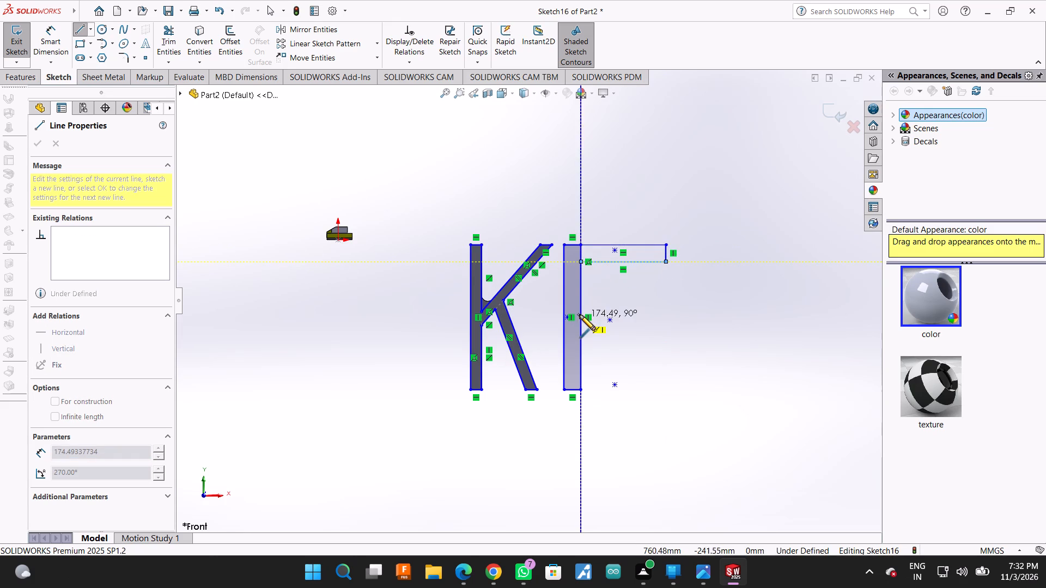
# Continue the line chain down the stem's inner edge and draw the middle arm near mid-height, about 228 mm long.
pyautogui.click(579, 309)
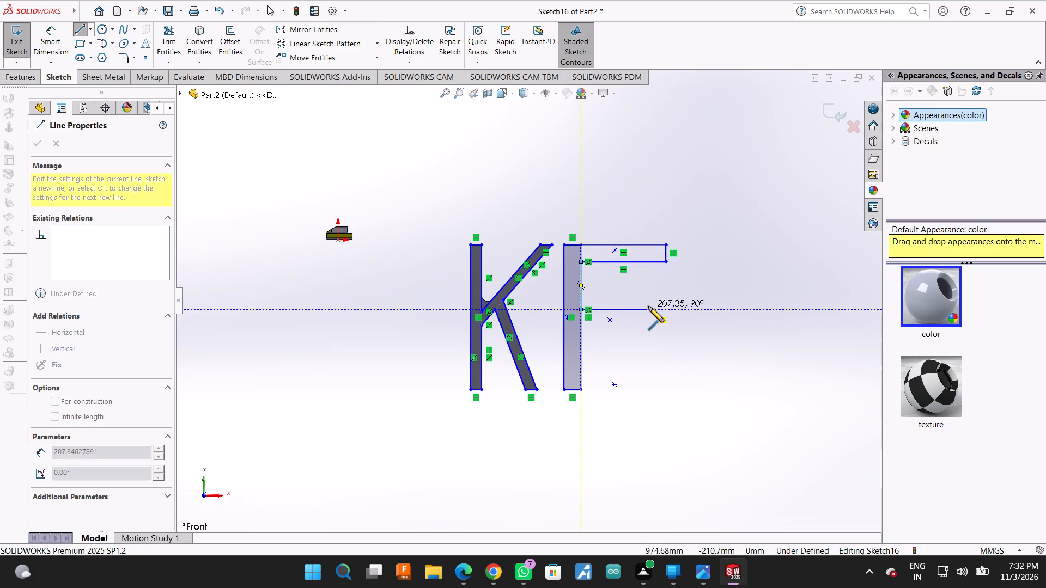
pyautogui.click(653, 307)
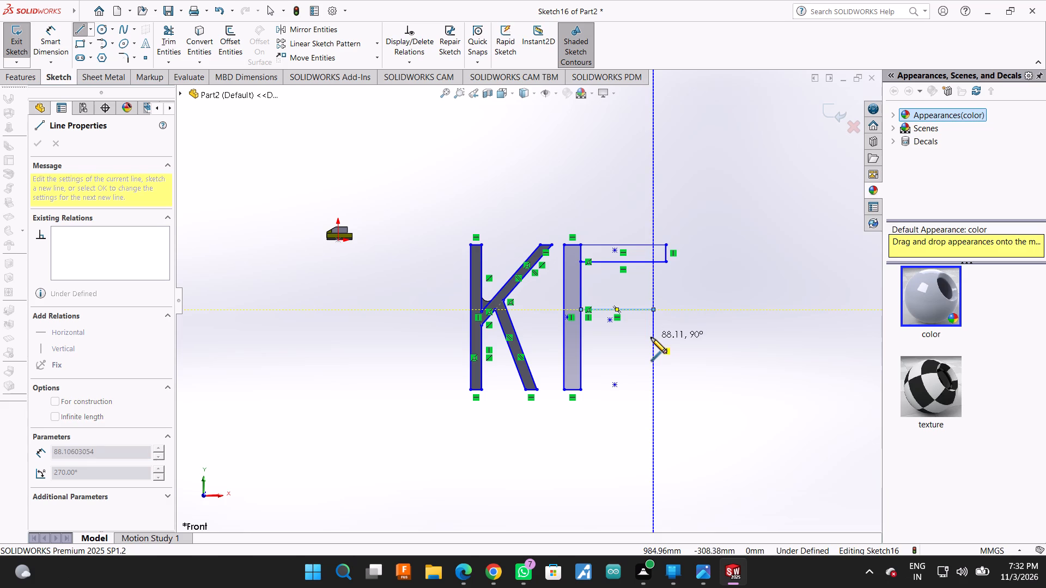
pyautogui.click(650, 329)
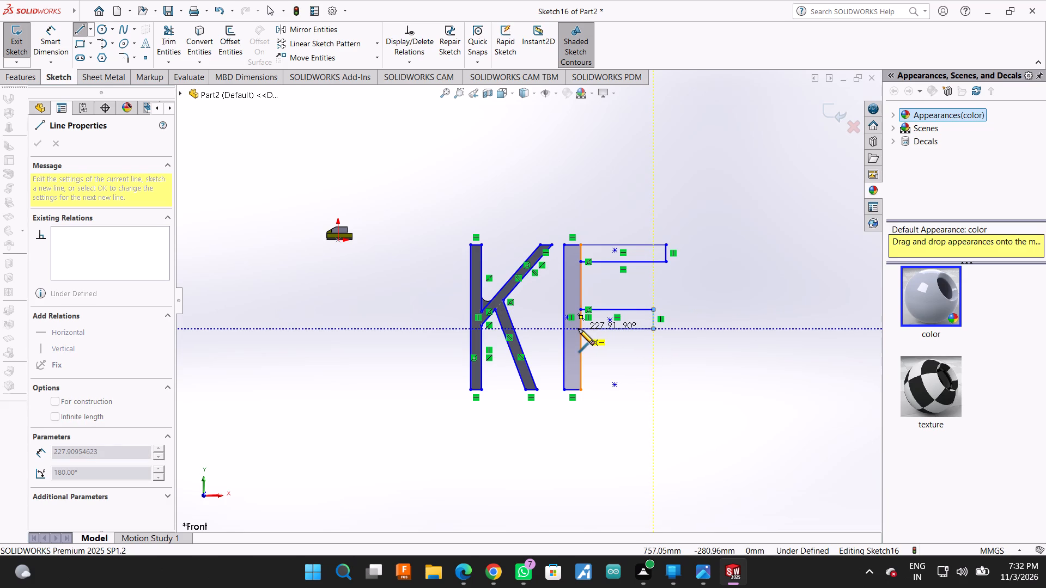
pyautogui.click(579, 329)
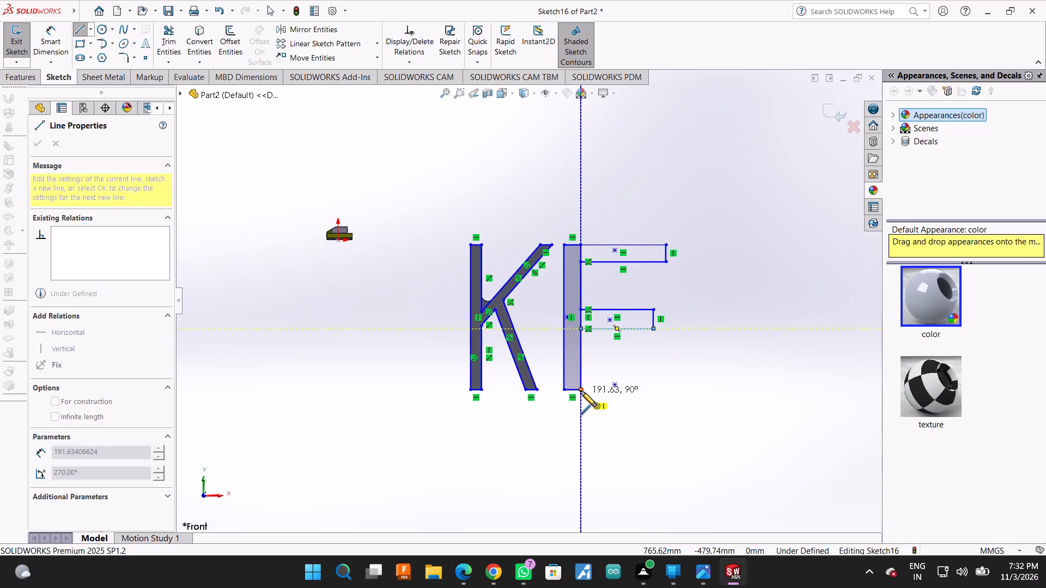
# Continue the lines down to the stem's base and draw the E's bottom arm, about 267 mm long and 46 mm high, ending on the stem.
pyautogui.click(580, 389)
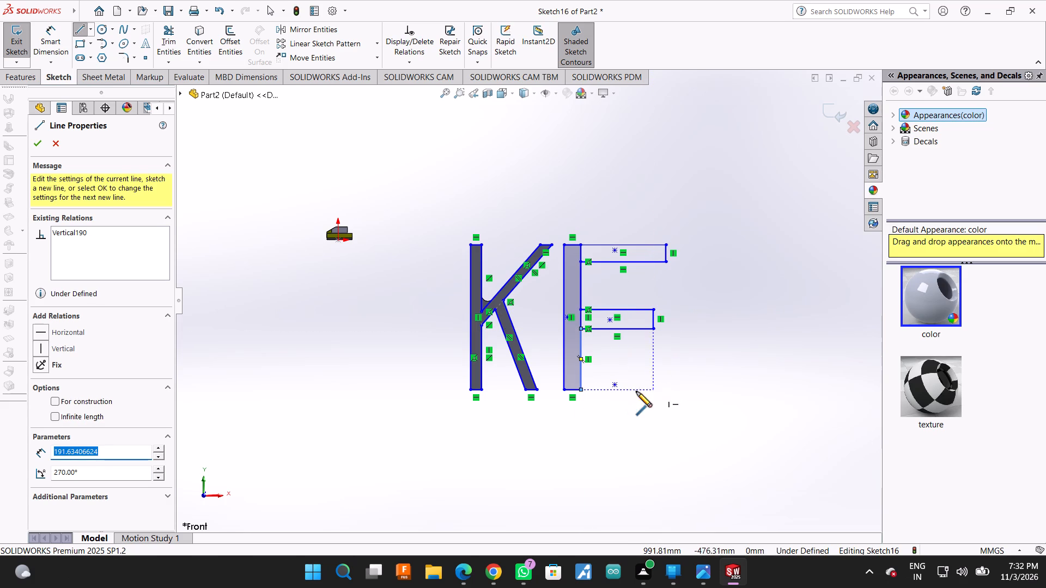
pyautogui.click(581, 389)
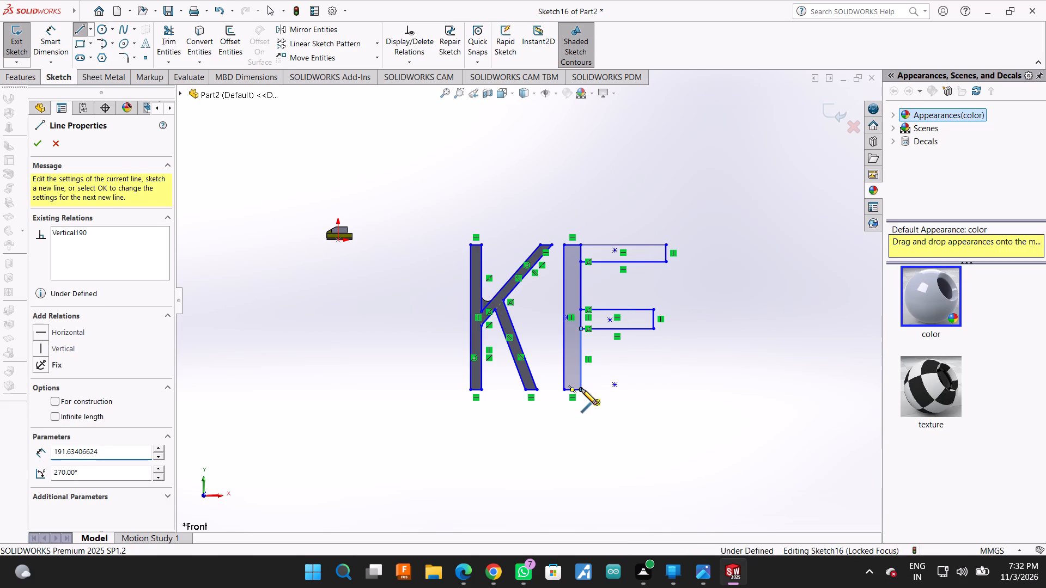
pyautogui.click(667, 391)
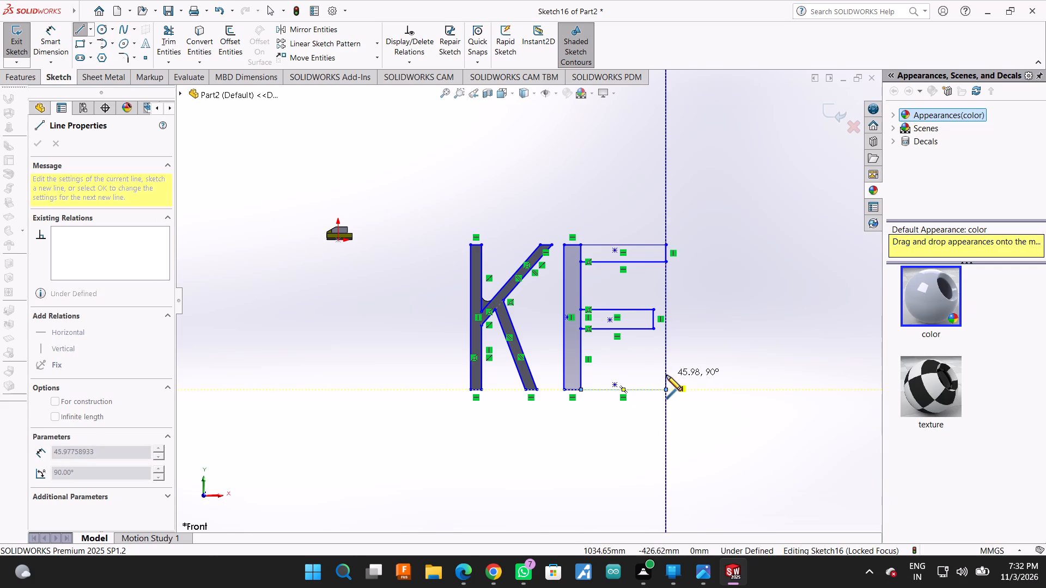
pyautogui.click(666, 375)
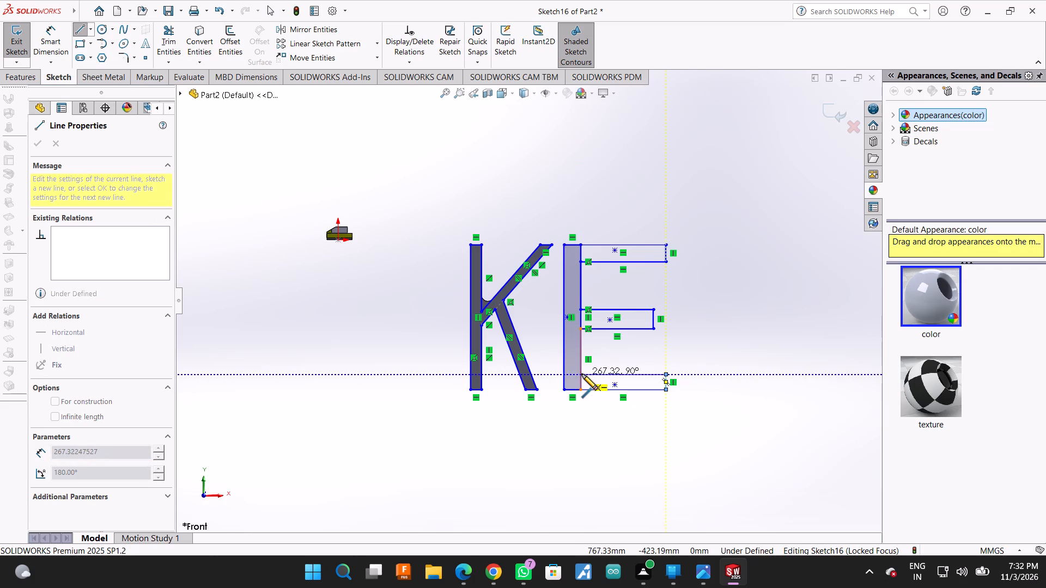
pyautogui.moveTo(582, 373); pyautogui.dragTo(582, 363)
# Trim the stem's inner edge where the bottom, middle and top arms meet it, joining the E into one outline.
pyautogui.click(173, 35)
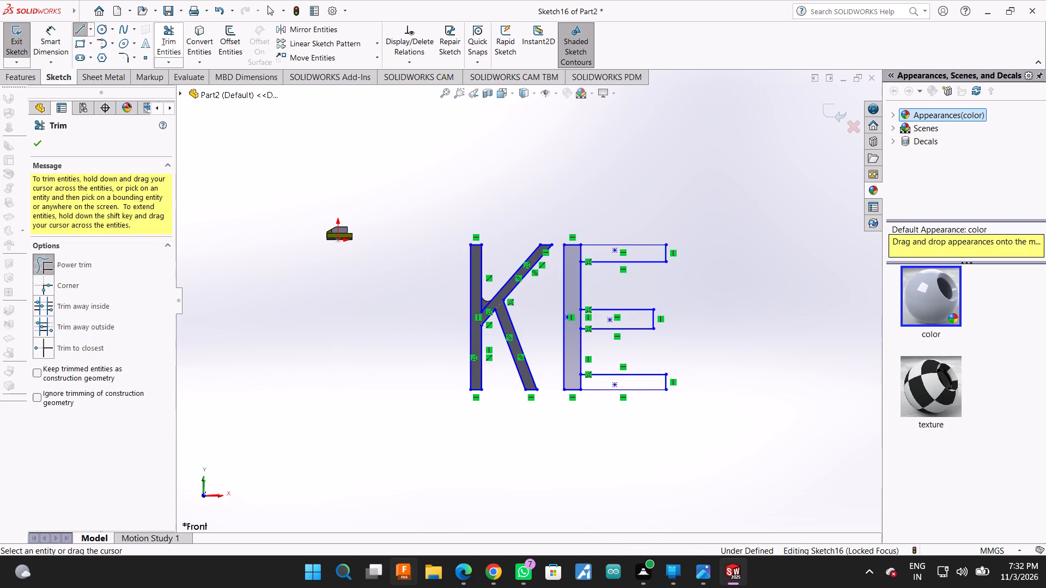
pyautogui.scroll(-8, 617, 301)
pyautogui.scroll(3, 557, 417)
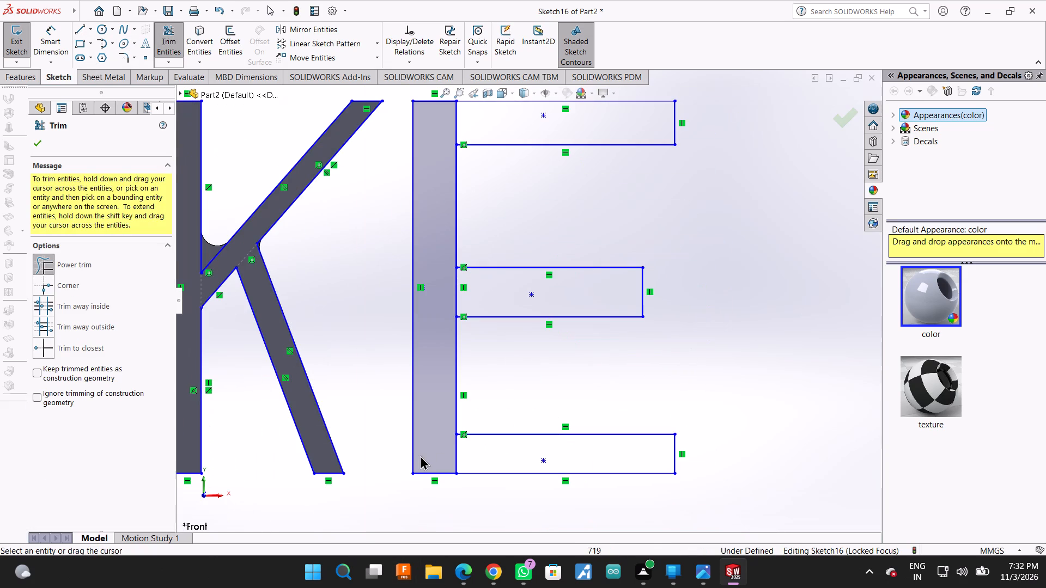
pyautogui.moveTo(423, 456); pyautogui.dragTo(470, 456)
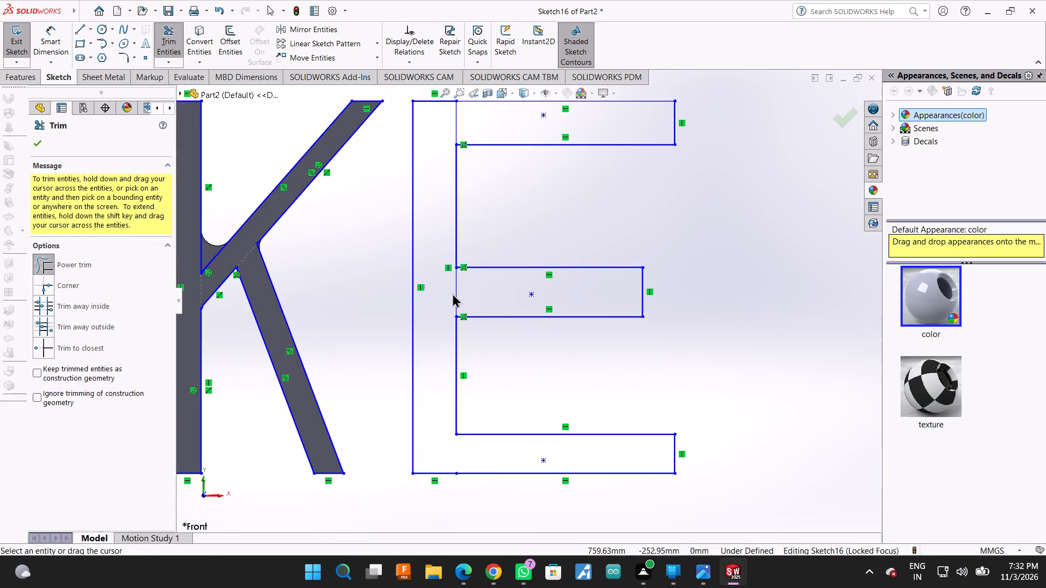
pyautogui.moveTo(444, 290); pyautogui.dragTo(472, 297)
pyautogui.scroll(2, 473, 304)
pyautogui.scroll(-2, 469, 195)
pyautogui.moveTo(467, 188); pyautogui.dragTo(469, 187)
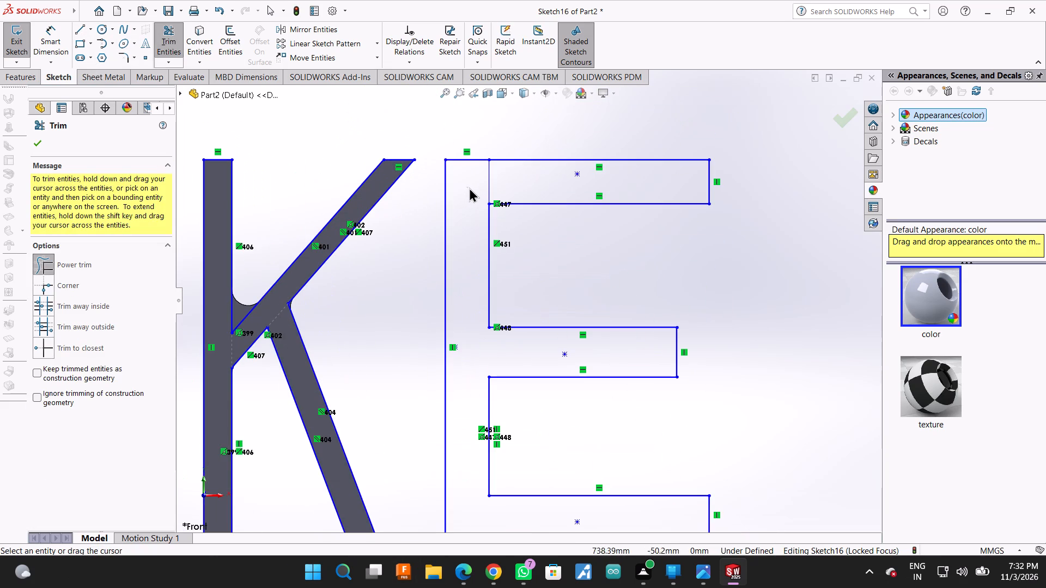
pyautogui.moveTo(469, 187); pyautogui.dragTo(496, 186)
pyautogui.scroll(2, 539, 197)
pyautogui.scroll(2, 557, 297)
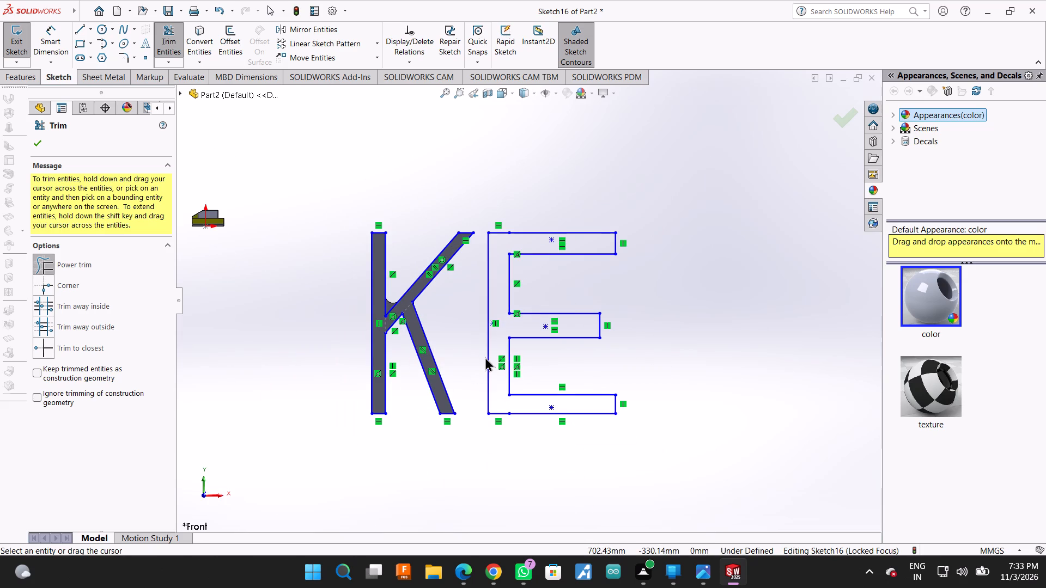
# Undo the last trim and power-trim away all of the E's lines, keeping the K's outline.
pyautogui.hotkey('ctrl', 'z')
pyautogui.click(166, 33)
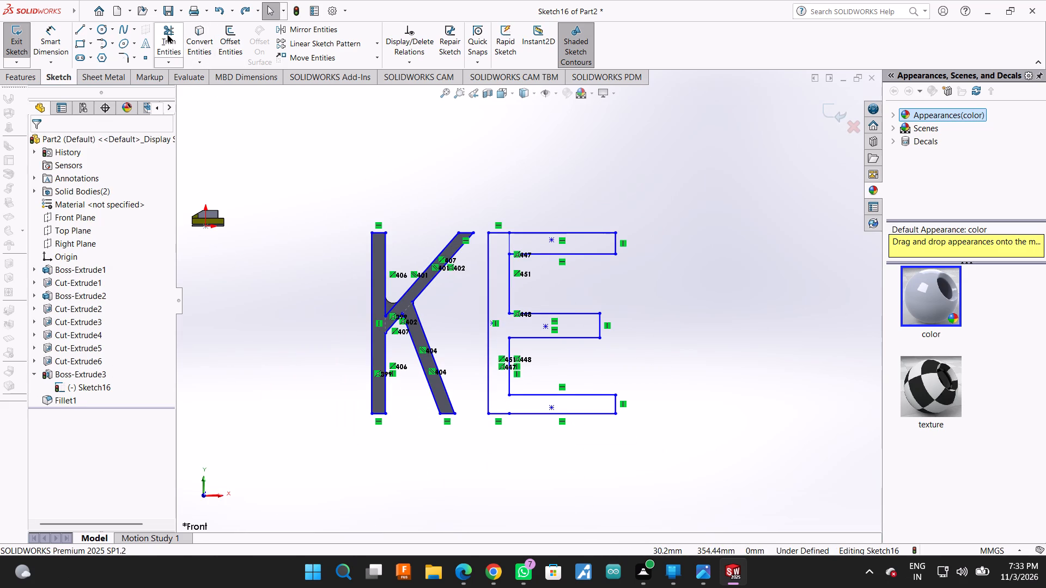
pyautogui.moveTo(564, 211); pyautogui.dragTo(565, 254)
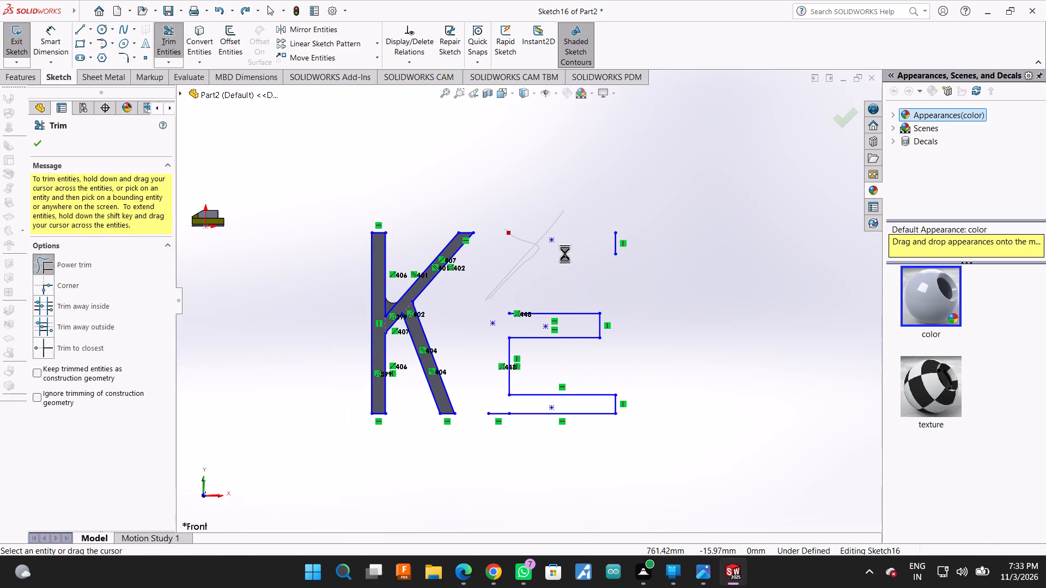
pyautogui.moveTo(565, 254); pyautogui.dragTo(624, 395)
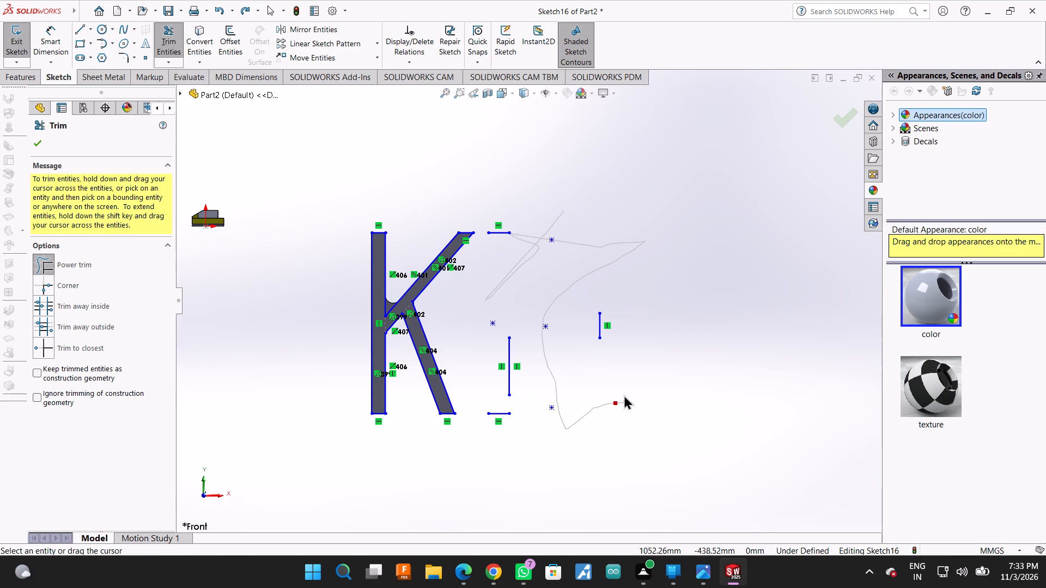
pyautogui.moveTo(624, 395); pyautogui.dragTo(504, 217)
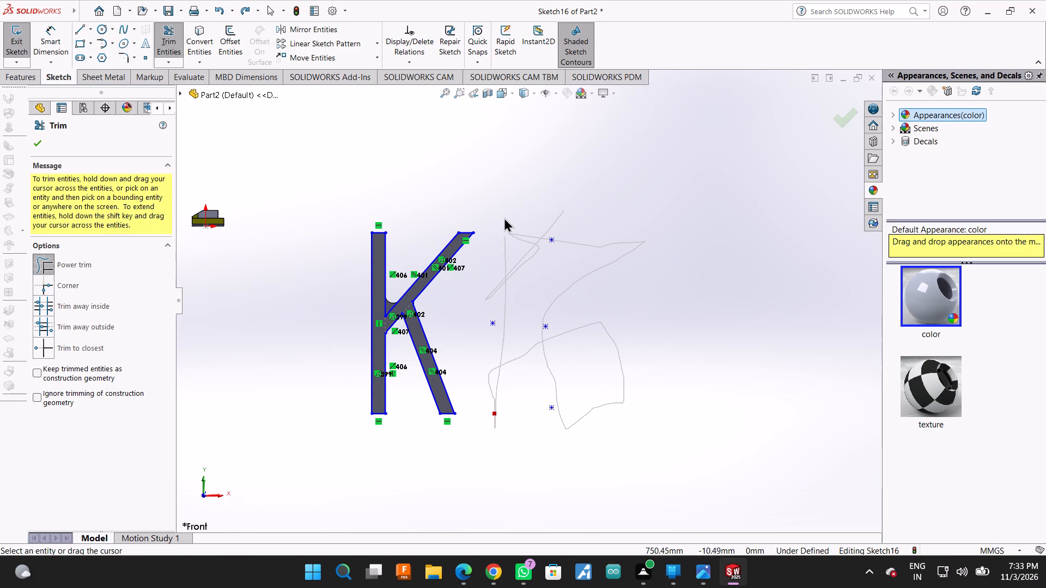
pyautogui.moveTo(504, 217); pyautogui.dragTo(504, 211)
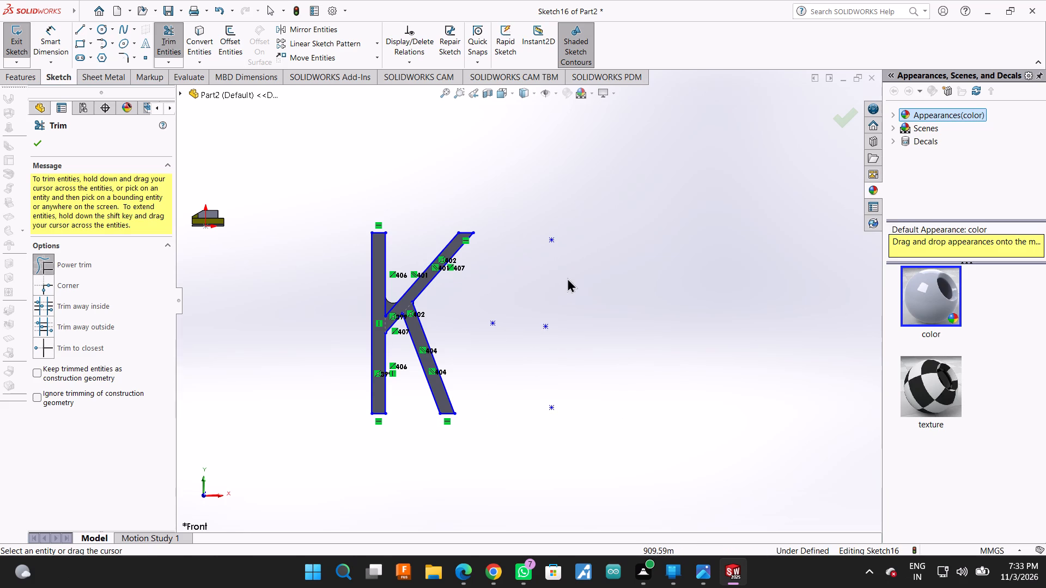
pyautogui.click(37, 141)
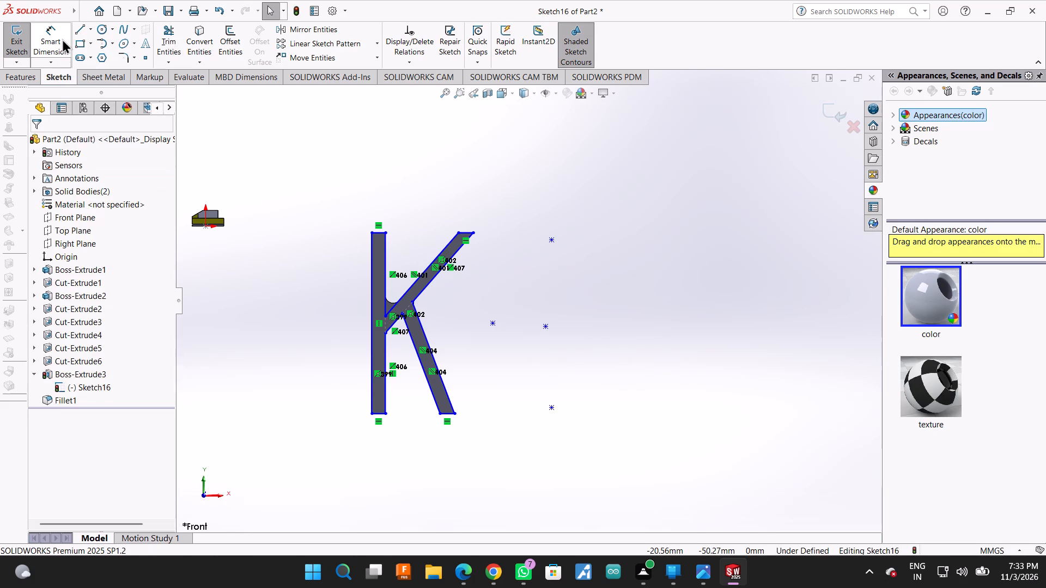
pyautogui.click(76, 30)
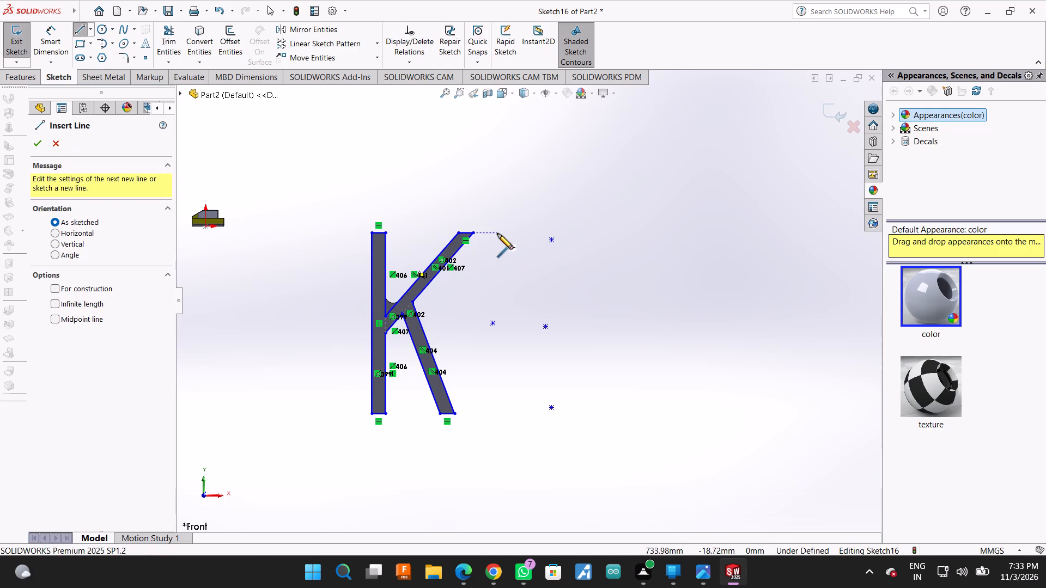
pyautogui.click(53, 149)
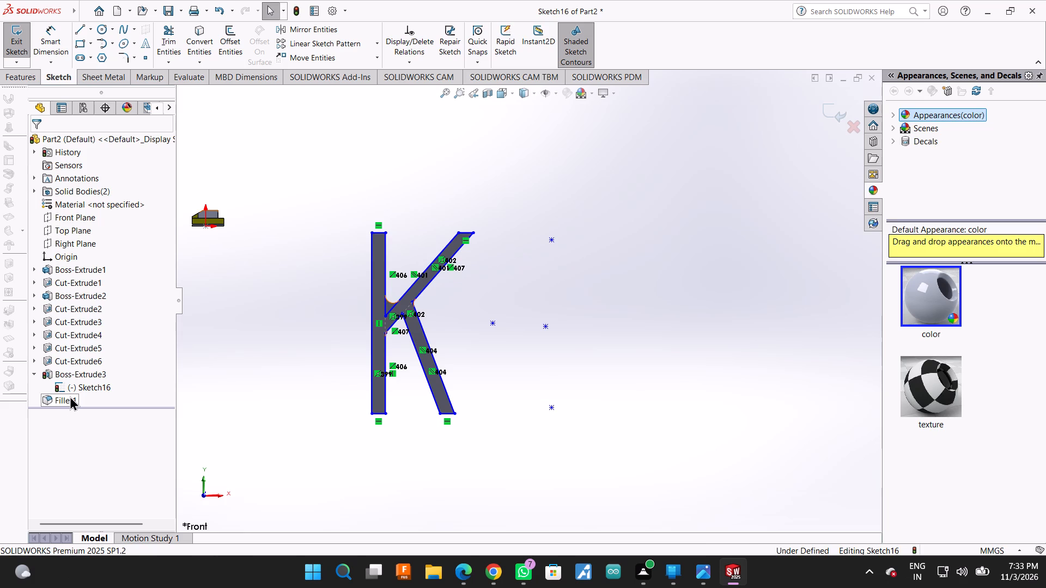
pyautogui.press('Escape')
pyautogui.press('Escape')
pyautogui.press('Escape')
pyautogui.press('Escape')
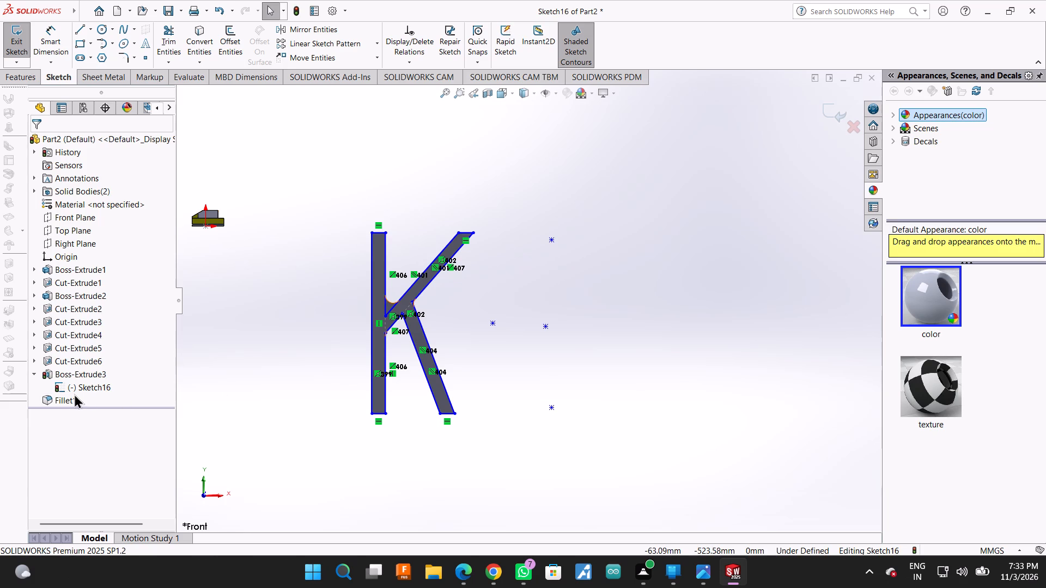
# Exit the letter sketch and keep its changes.
pyautogui.click(830, 110)
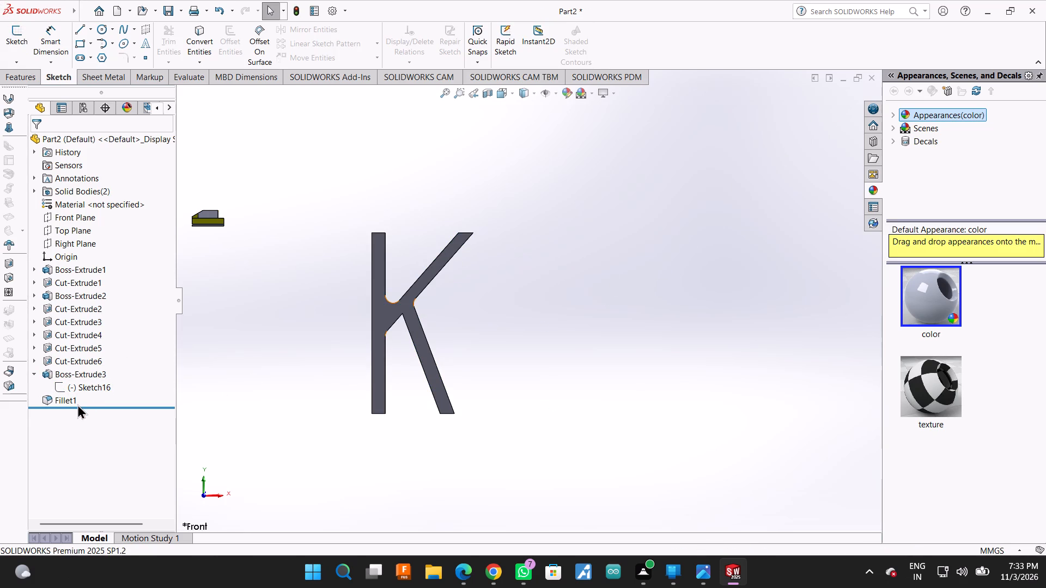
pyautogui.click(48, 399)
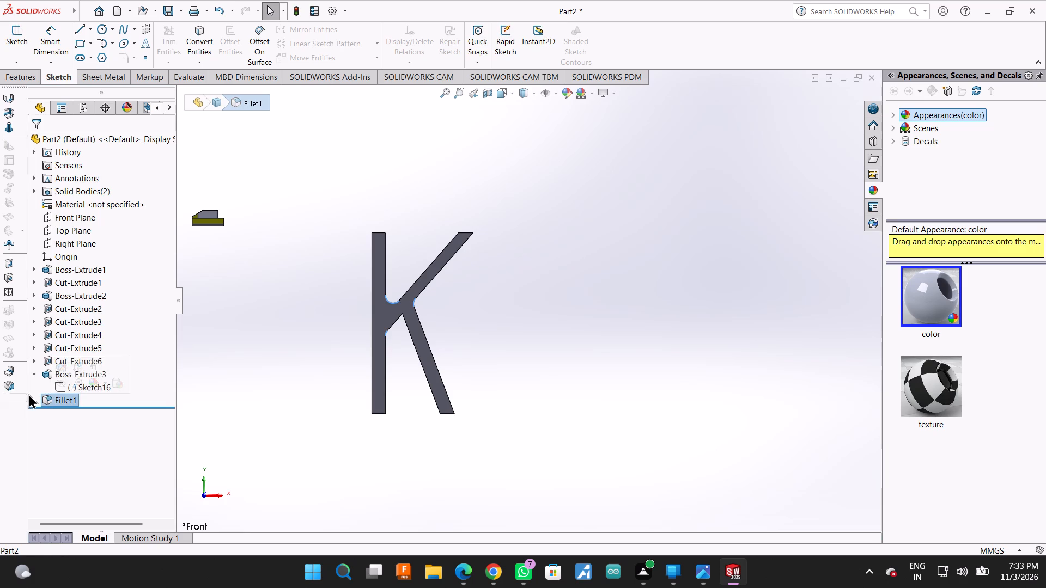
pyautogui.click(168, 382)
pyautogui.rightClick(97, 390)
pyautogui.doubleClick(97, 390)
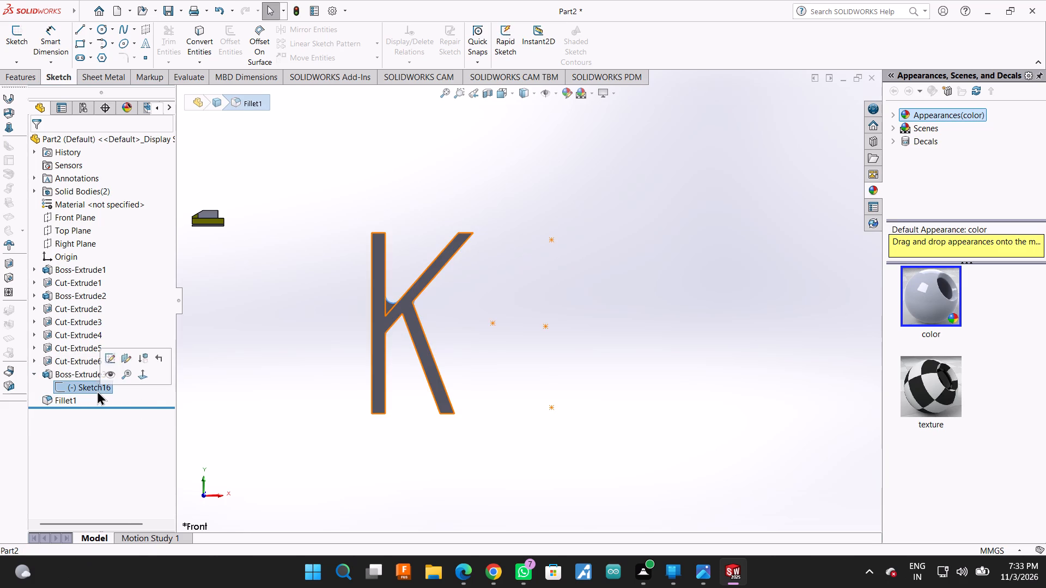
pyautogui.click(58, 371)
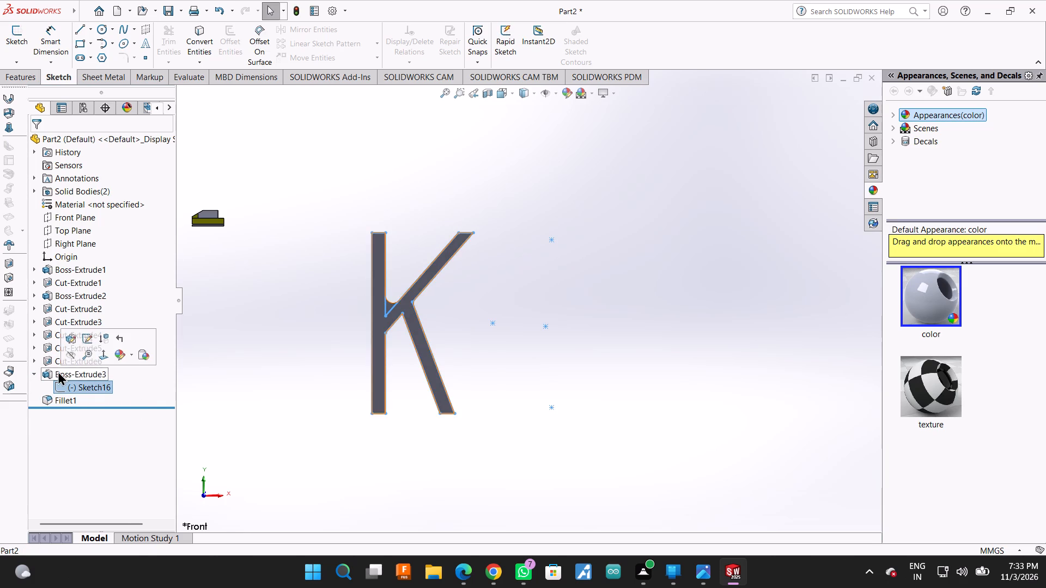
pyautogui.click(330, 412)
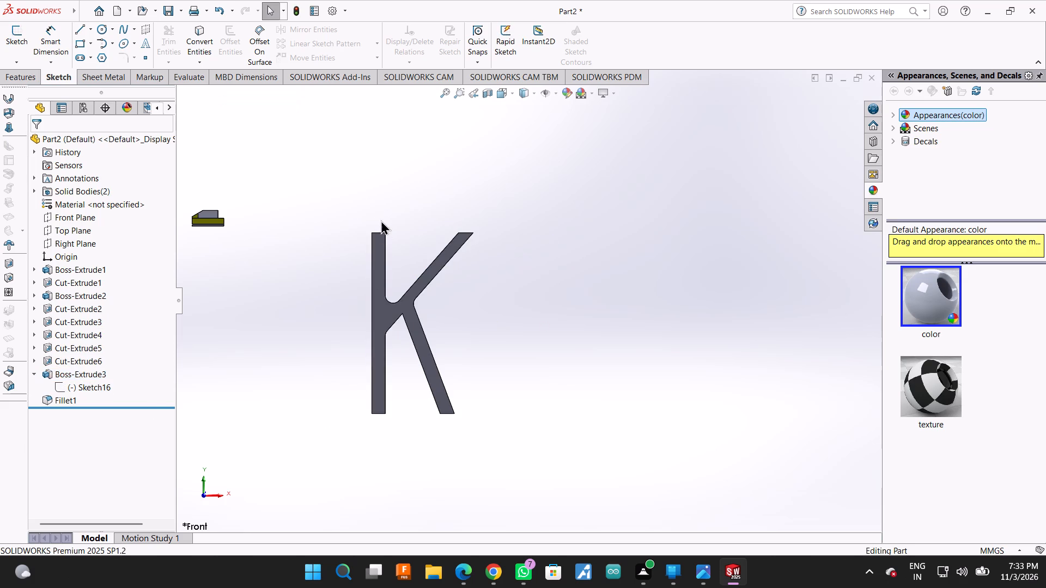
# Delete the filleted K's solid body with Delete Bodies.
pyautogui.moveTo(344, 160); pyautogui.dragTo(562, 485)
pyautogui.press('Delete')
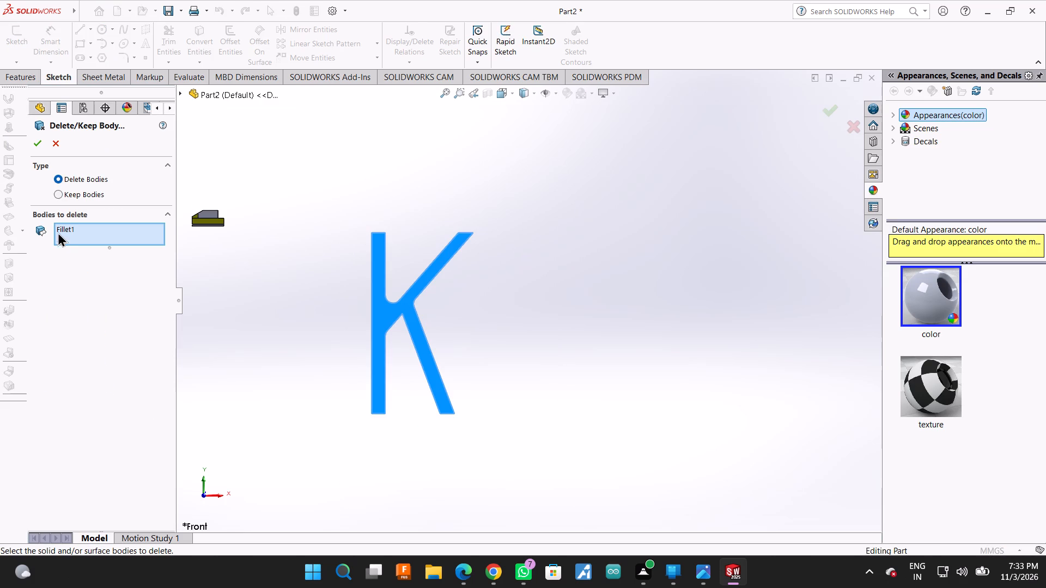
pyautogui.click(37, 145)
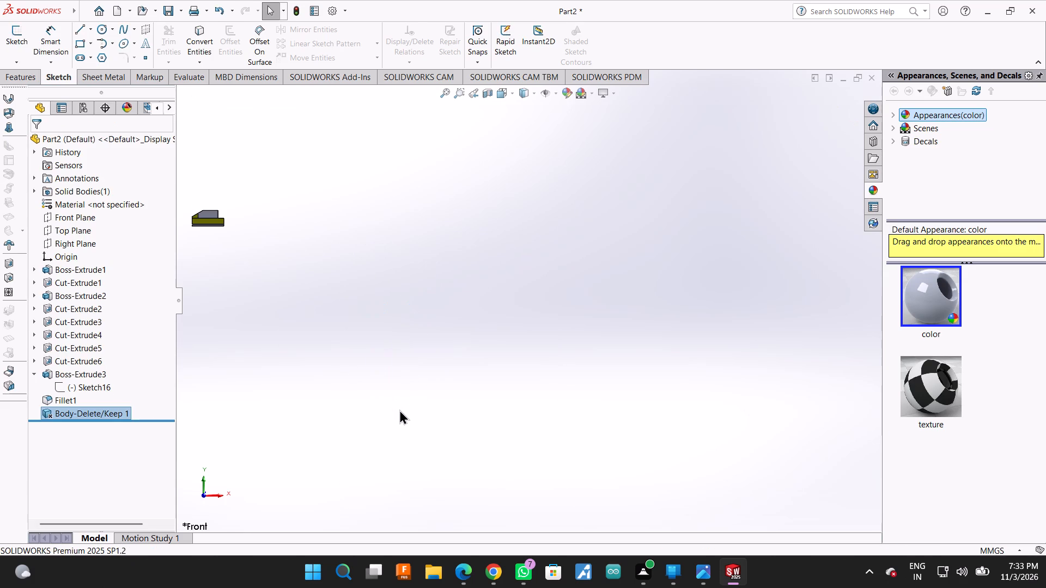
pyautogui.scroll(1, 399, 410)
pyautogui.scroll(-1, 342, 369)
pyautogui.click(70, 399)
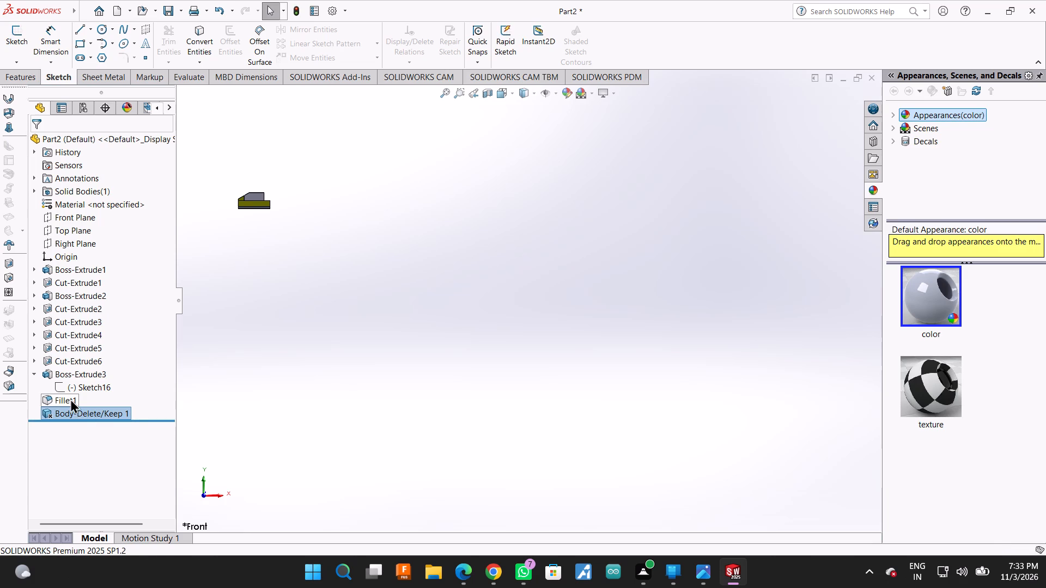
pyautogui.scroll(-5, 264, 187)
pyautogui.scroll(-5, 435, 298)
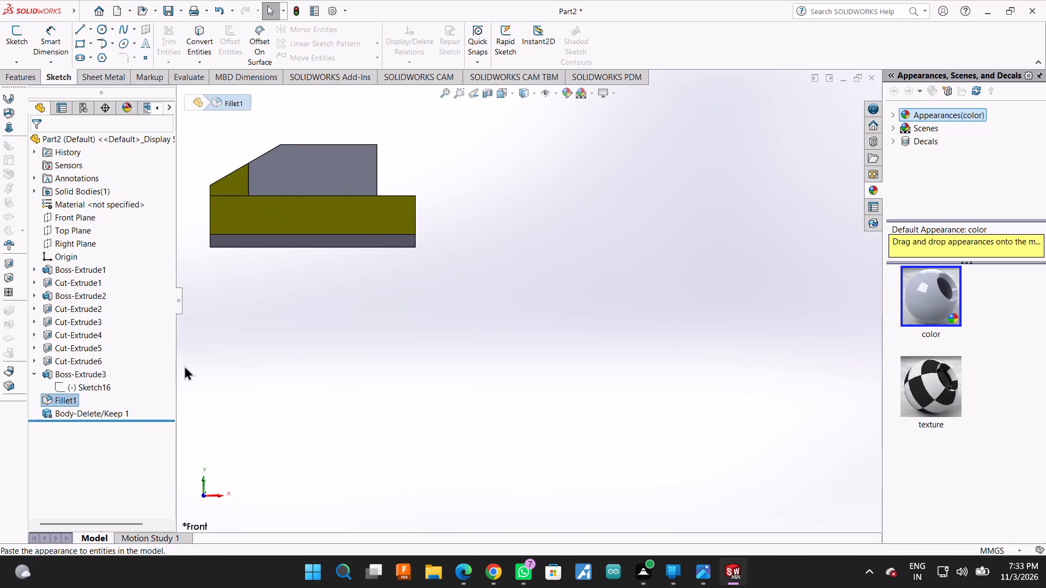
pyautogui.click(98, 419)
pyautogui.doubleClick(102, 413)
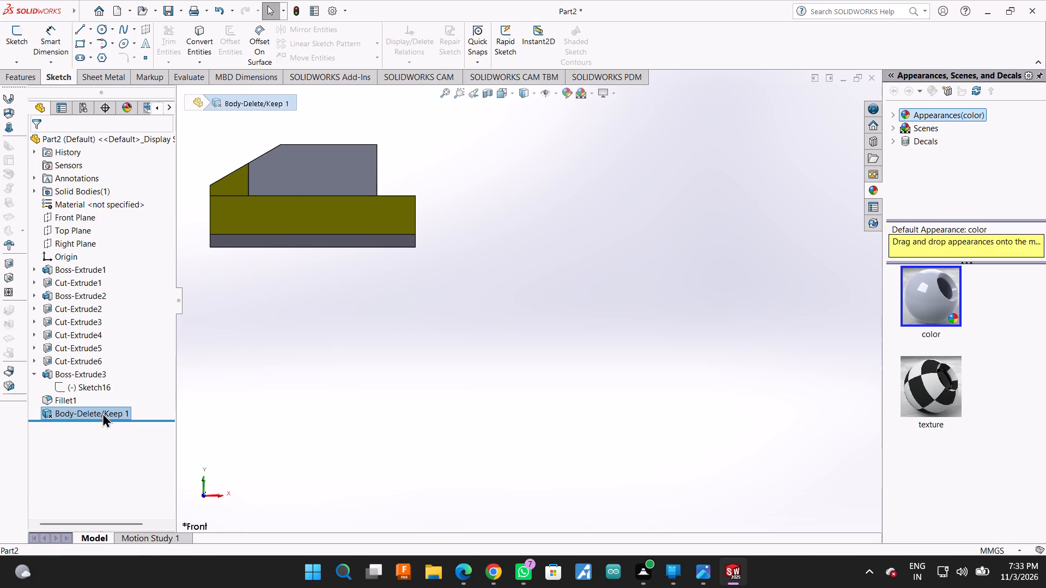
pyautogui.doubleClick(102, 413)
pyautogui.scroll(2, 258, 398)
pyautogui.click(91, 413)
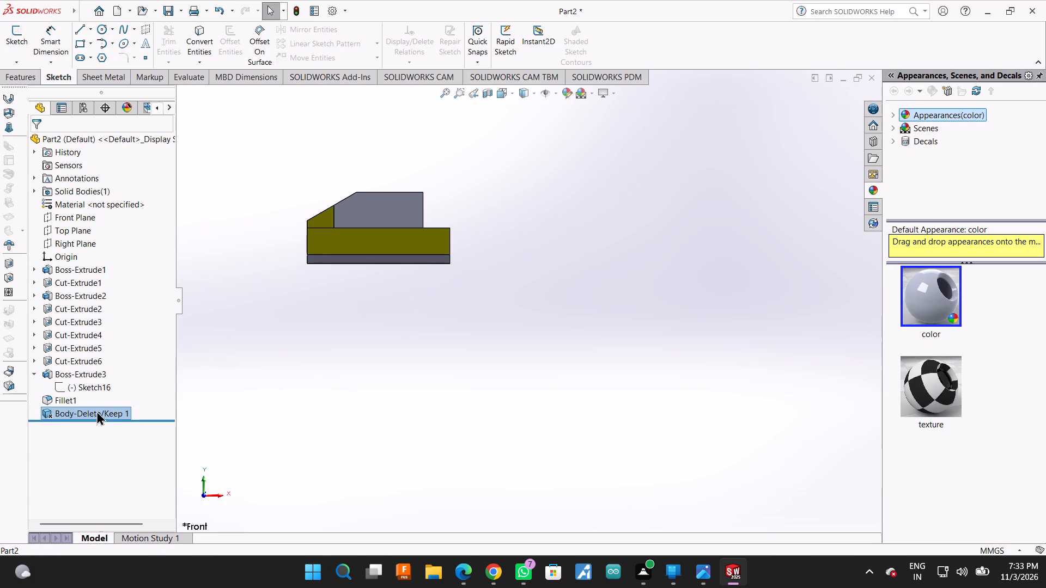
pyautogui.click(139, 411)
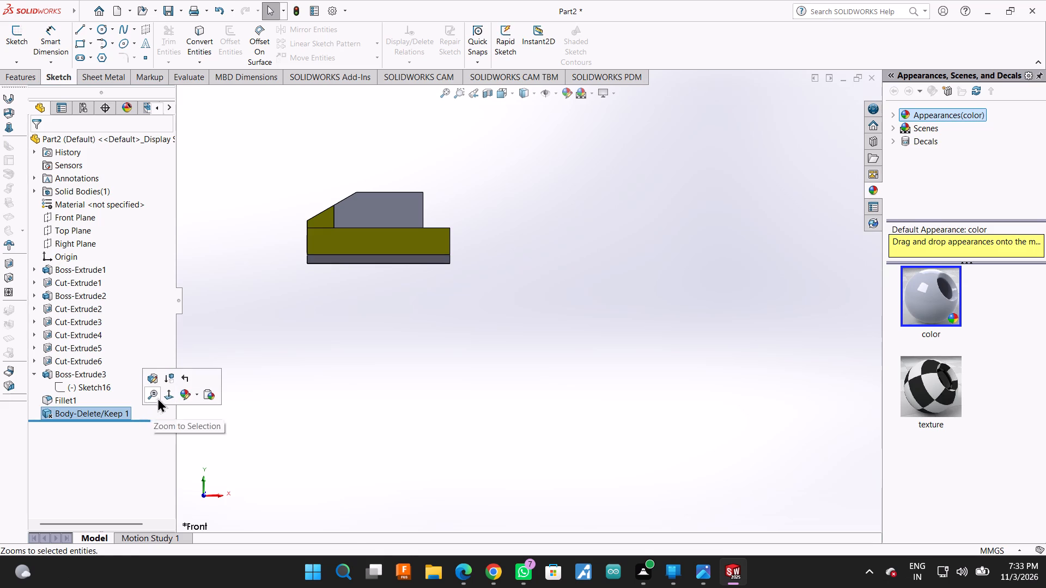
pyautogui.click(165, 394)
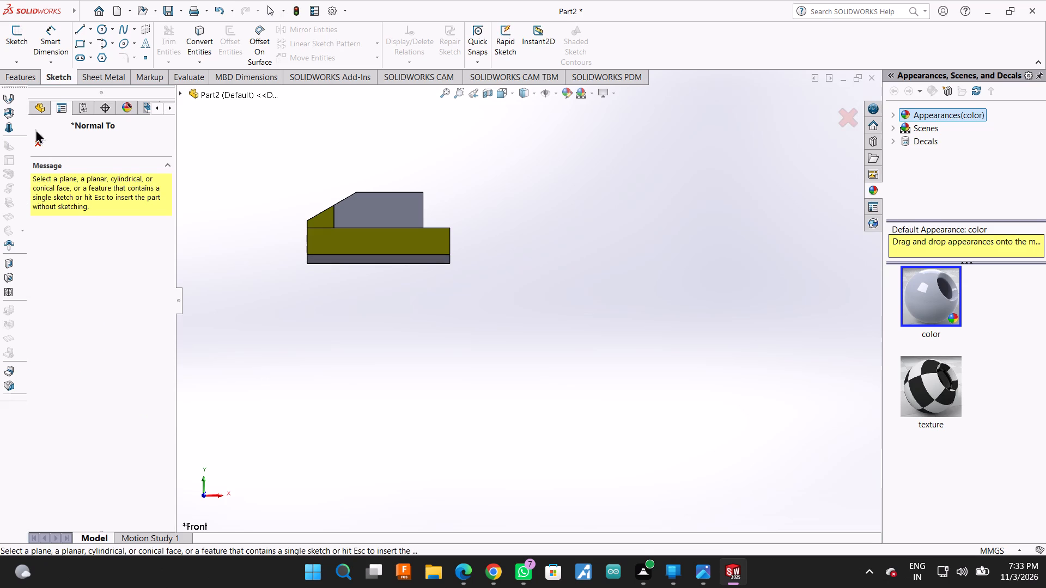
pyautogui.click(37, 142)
# Examine the remaining block from several angles, including its wedge, base slot and stepped hole.
pyautogui.moveTo(242, 189); pyautogui.dragTo(265, 237, button='middle')
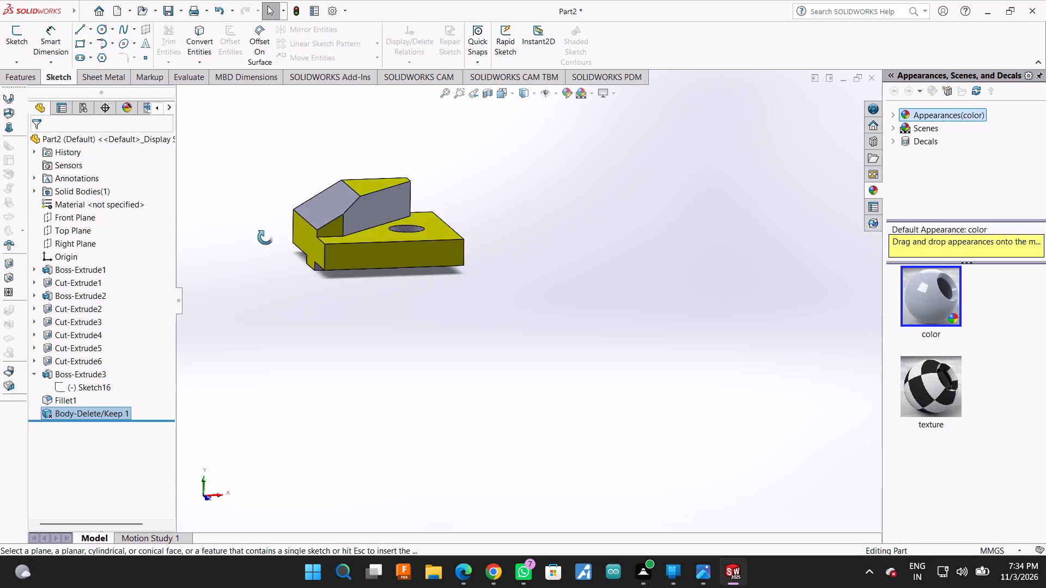
pyautogui.moveTo(265, 237); pyautogui.dragTo(278, 297, button='middle')
pyautogui.scroll(-3, 326, 239)
pyautogui.scroll(3, 342, 313)
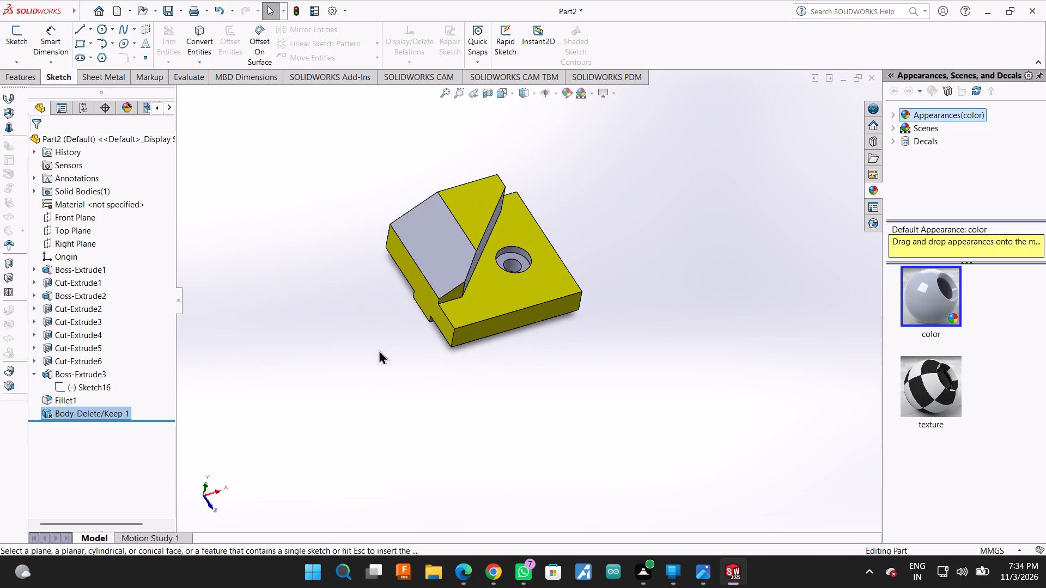
pyautogui.scroll(3, 475, 297)
pyautogui.moveTo(492, 296); pyautogui.dragTo(485, 279, button='middle')
pyautogui.scroll(-5, 500, 272)
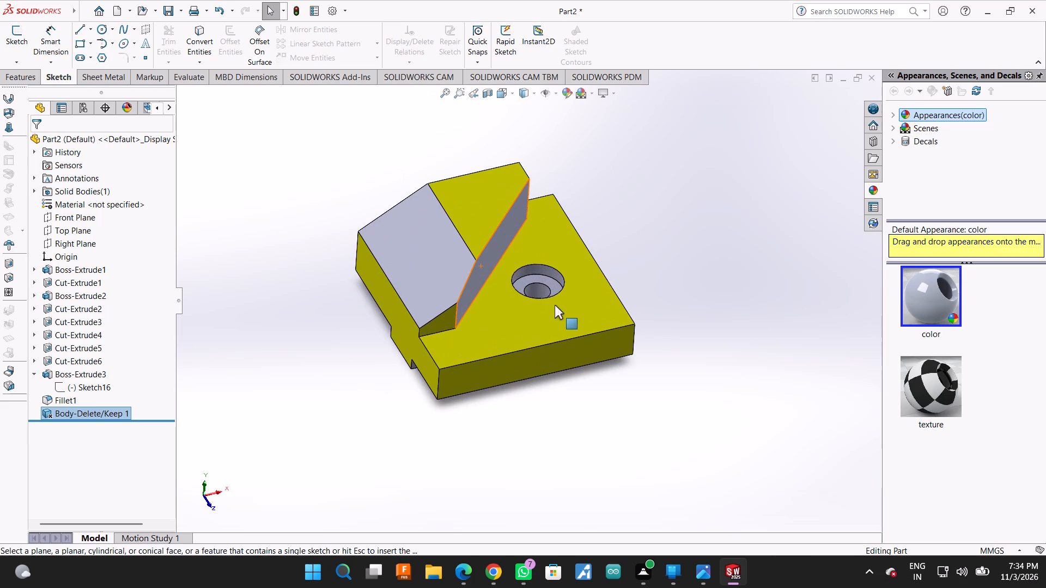
pyautogui.moveTo(641, 298); pyautogui.dragTo(628, 274, button='middle')
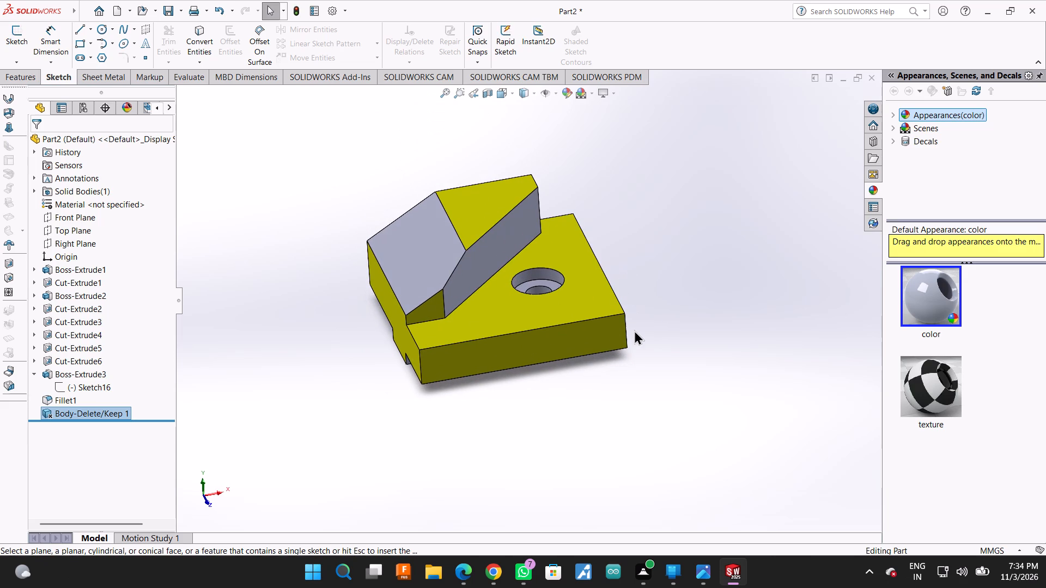
# Save the part in isometric view as a SOLIDWORKS part in the SYMBIOSIS folder, using the copied file name.
pyautogui.press('space')
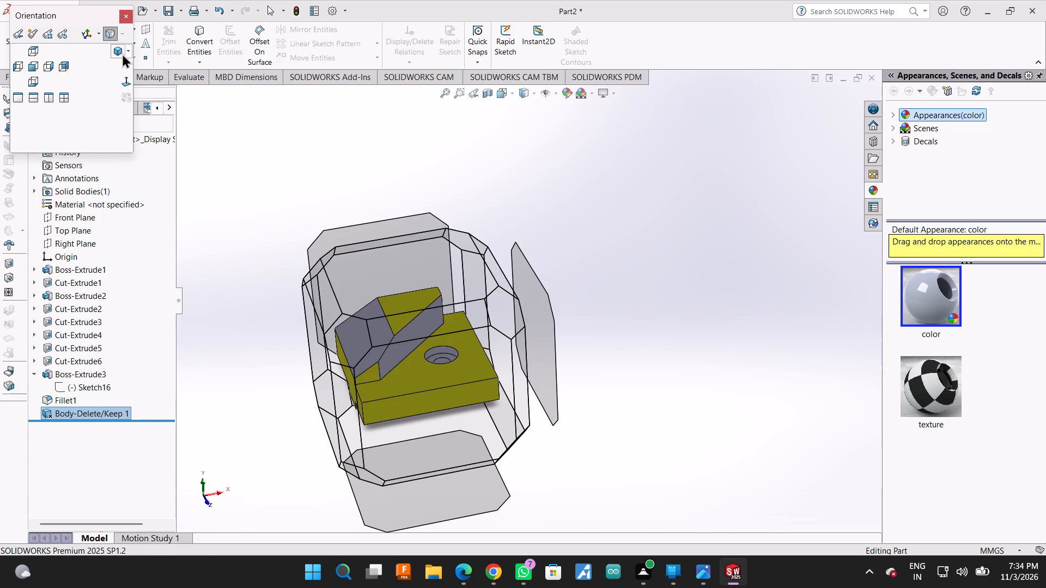
pyautogui.click(114, 53)
pyautogui.hotkey('ctrl', 's')
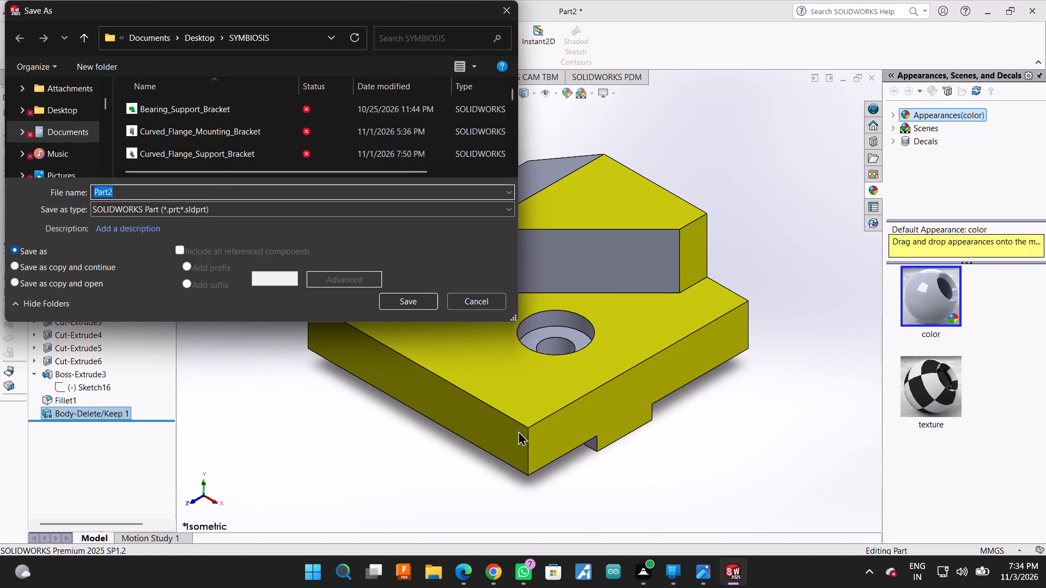
pyautogui.hotkey('ctrl', 'v')
pyautogui.click(391, 300)
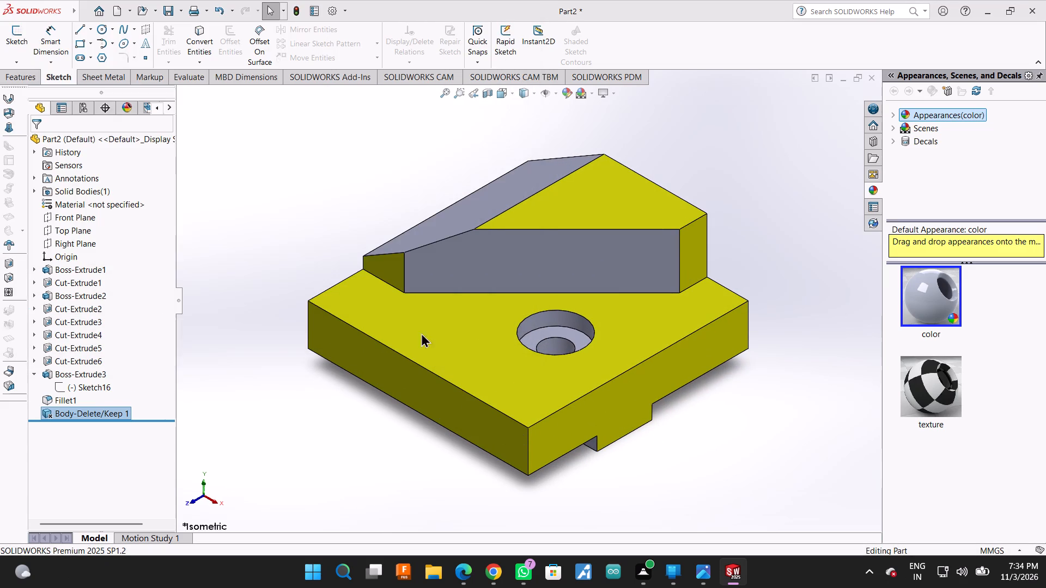
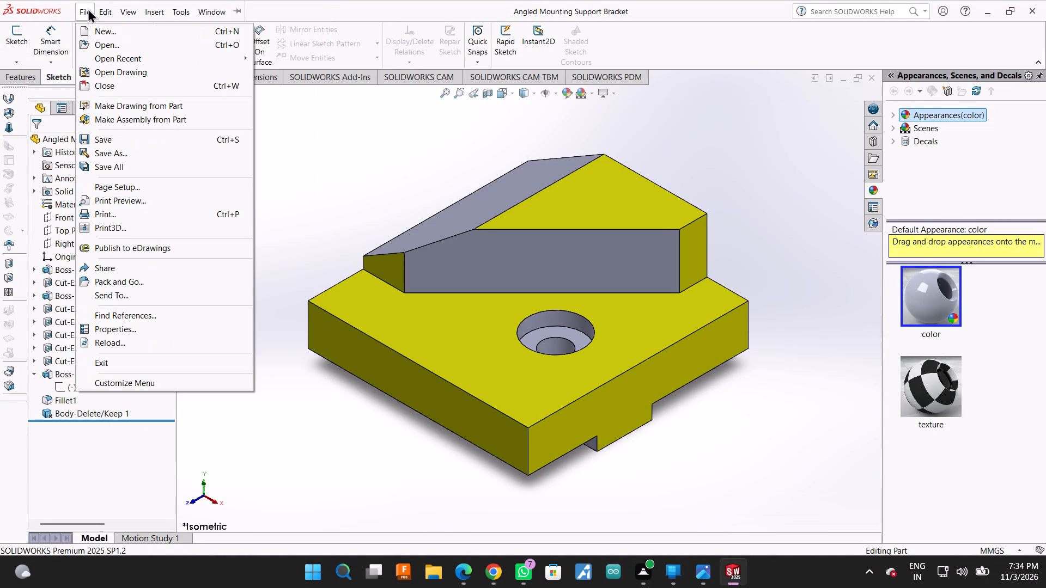
# Save a copy of the Angled Mounting Support Bracket part as an Adobe PDF in the SYMBIOSIS folder, keeping its name.
pyautogui.click(110, 156)
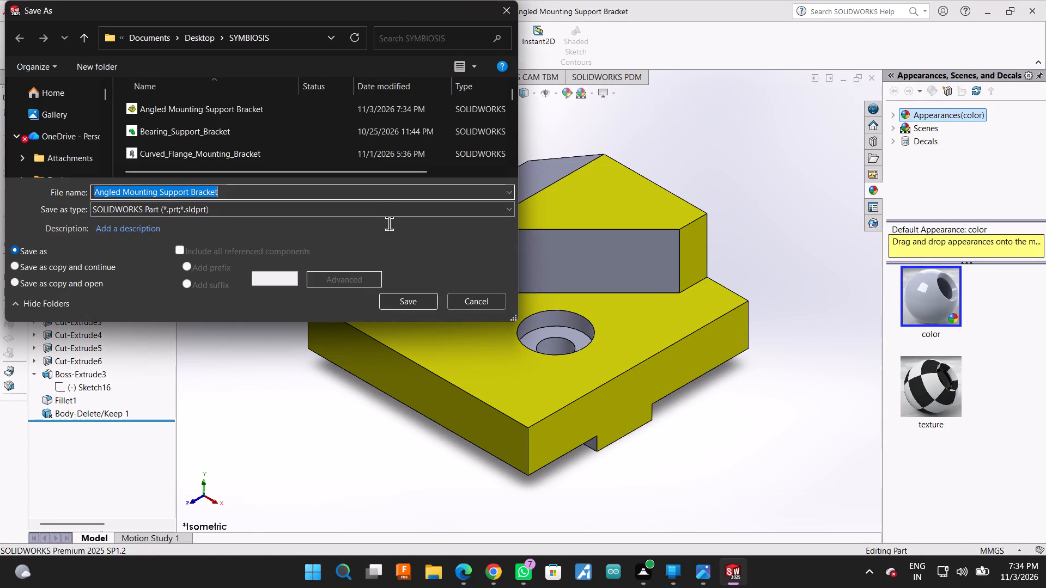
pyautogui.click(389, 223)
pyautogui.click(391, 217)
pyautogui.click(428, 207)
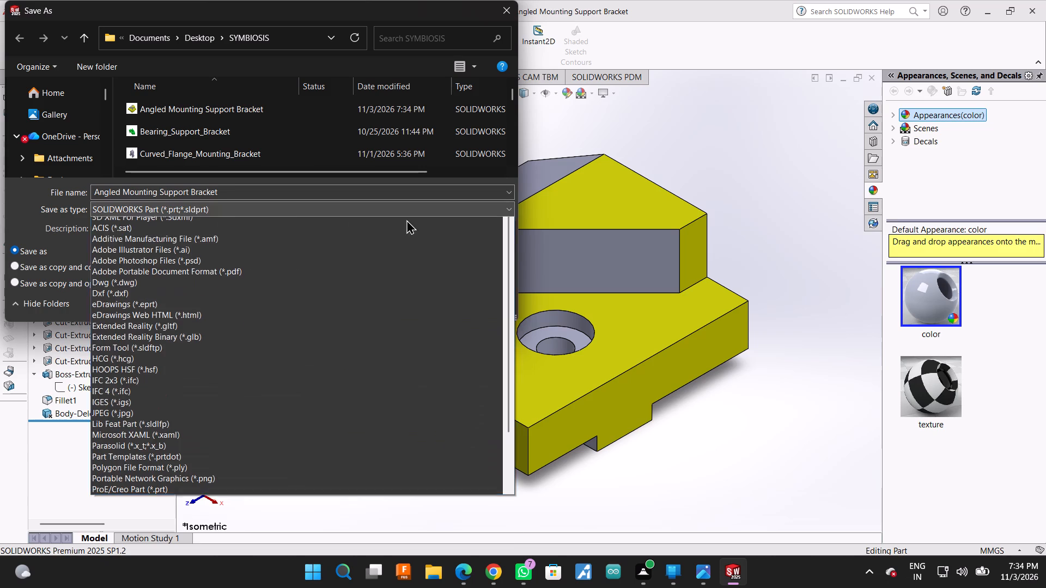
pyautogui.click(326, 324)
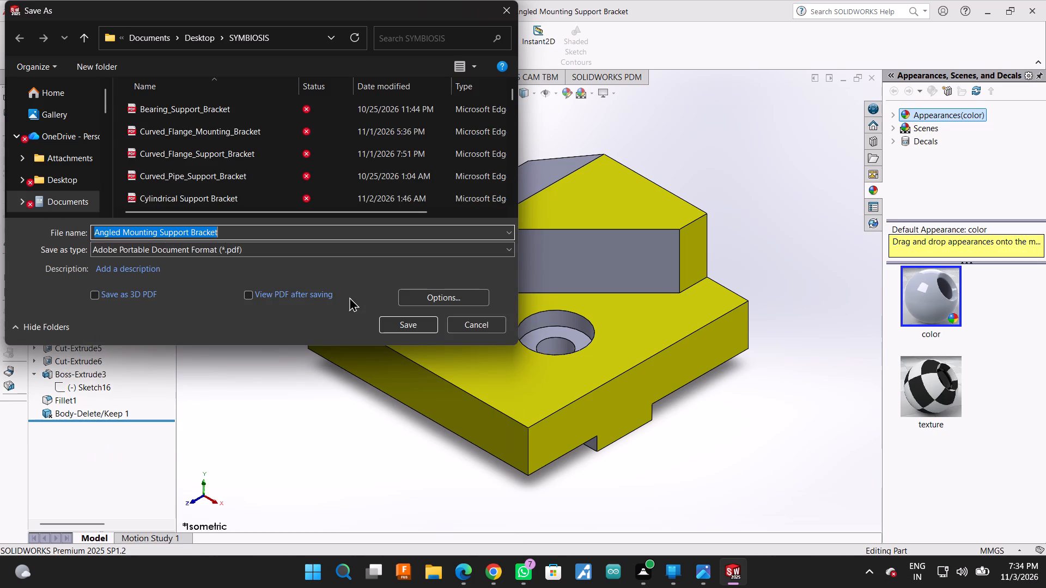
pyautogui.click(398, 323)
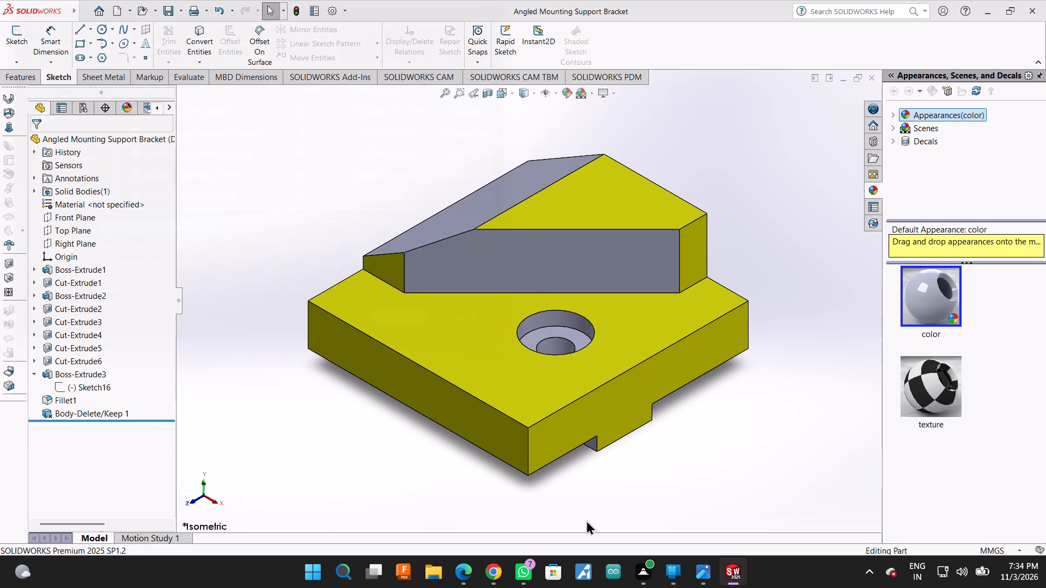
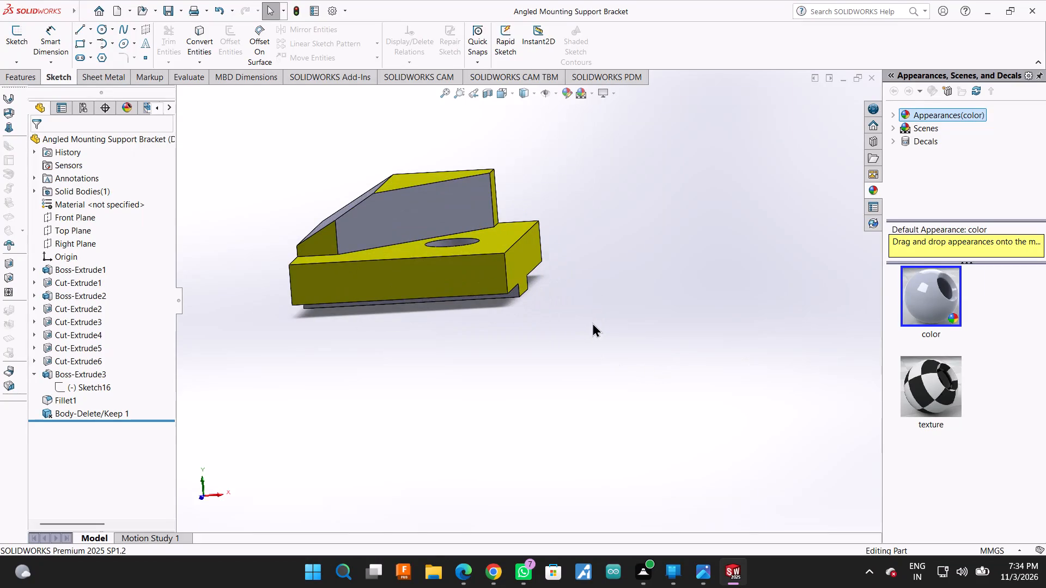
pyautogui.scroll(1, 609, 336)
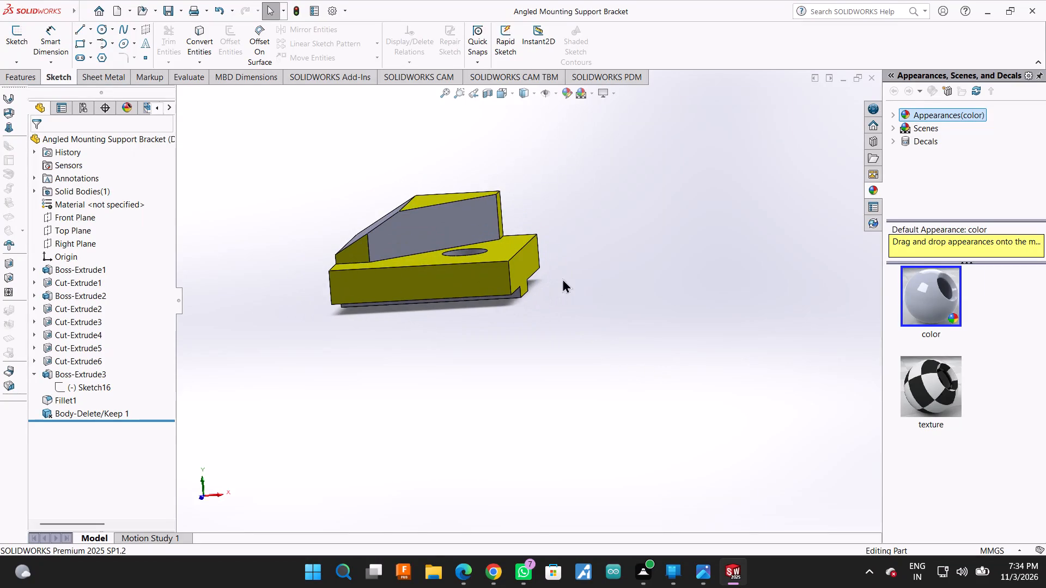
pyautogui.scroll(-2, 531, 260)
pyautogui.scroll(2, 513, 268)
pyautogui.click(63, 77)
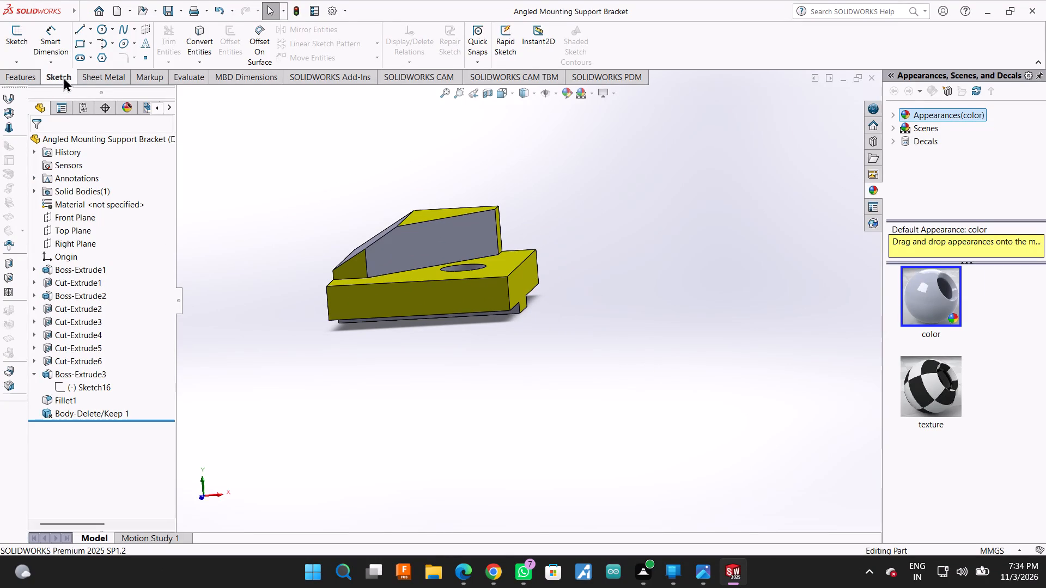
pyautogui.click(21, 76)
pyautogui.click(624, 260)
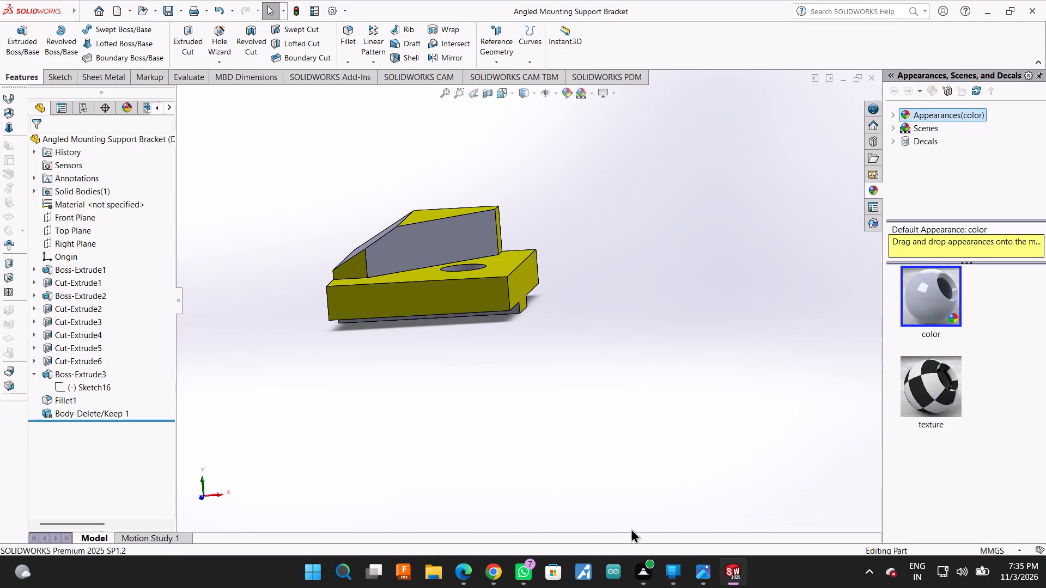